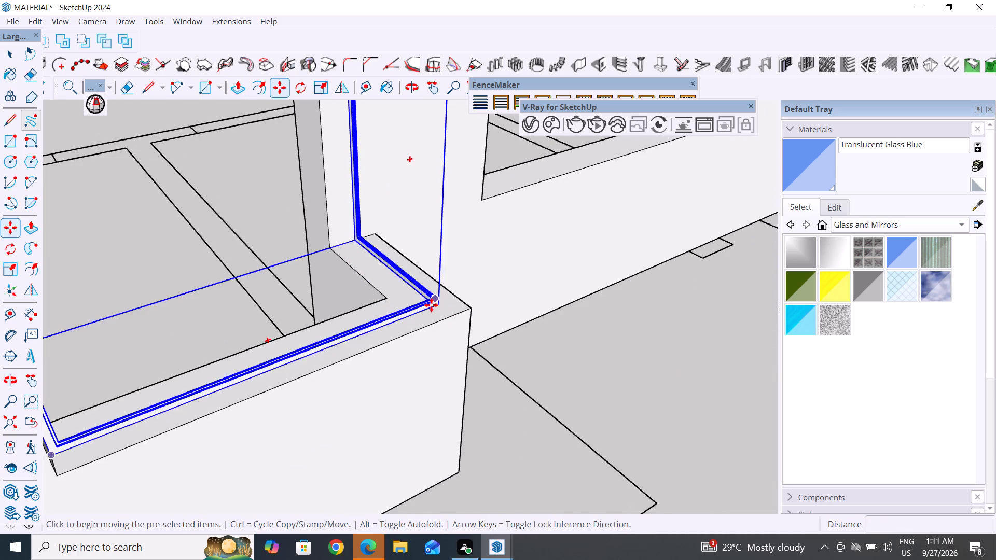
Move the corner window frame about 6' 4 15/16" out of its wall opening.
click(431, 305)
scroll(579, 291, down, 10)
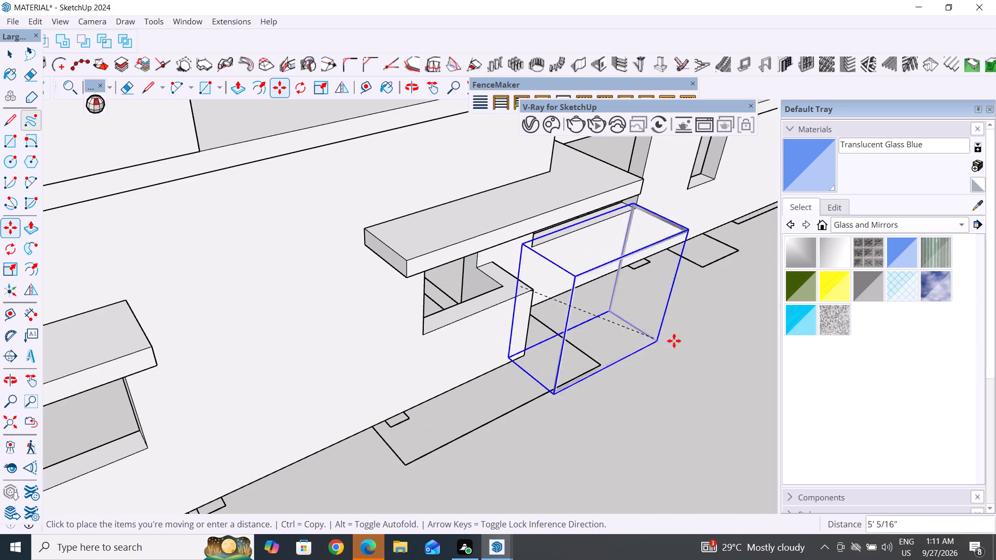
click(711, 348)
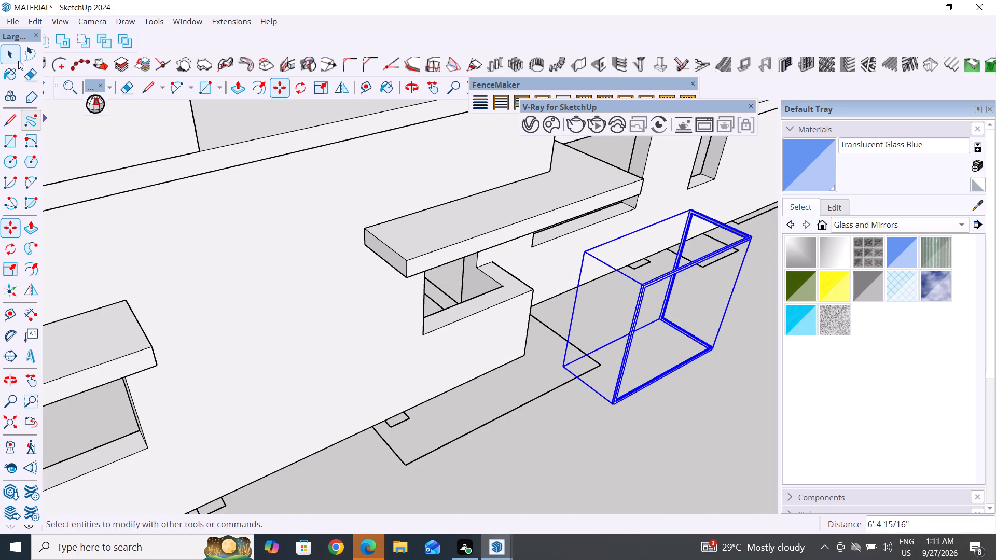
Examine the bottom corner and grooved profile of the moved window frame up close.
click(16, 59)
scroll(818, 366, up, 10)
click(705, 382)
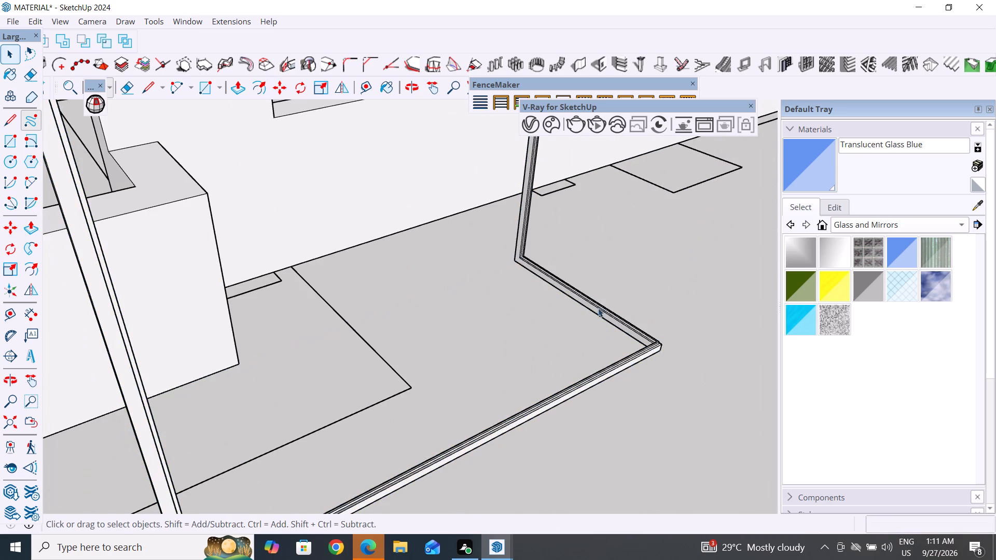
scroll(598, 302, up, 8)
scroll(538, 335, down, 3)
middle_drag(562, 370, 350, 382)
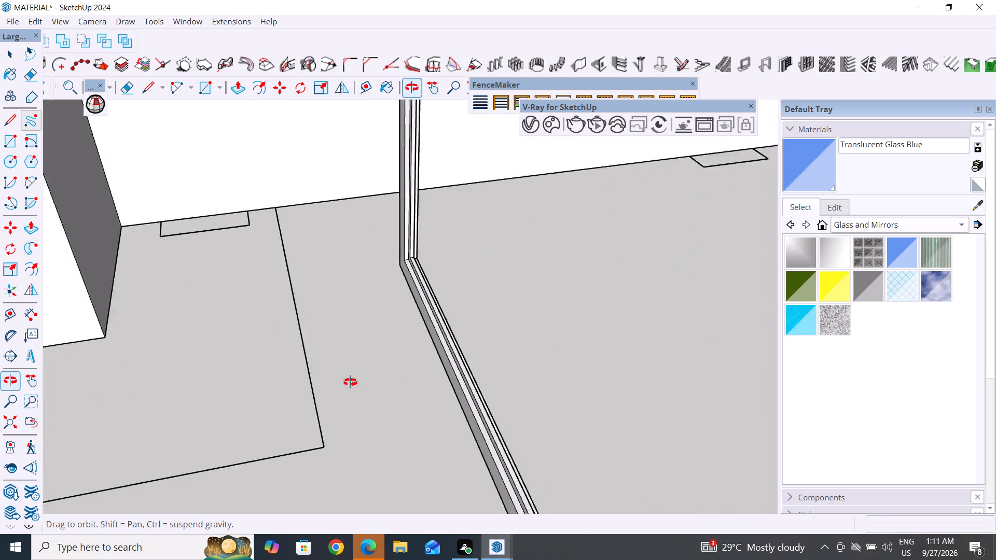
middle_drag(350, 382, 330, 376)
scroll(417, 298, up, 5)
scroll(541, 343, down, 6)
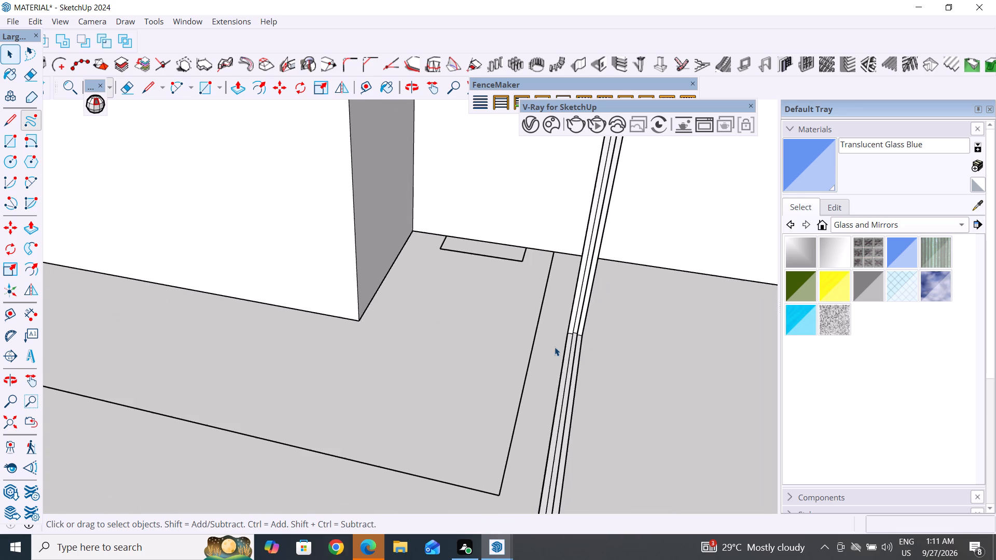
middle_drag(590, 380, 438, 404)
scroll(525, 419, up, 9)
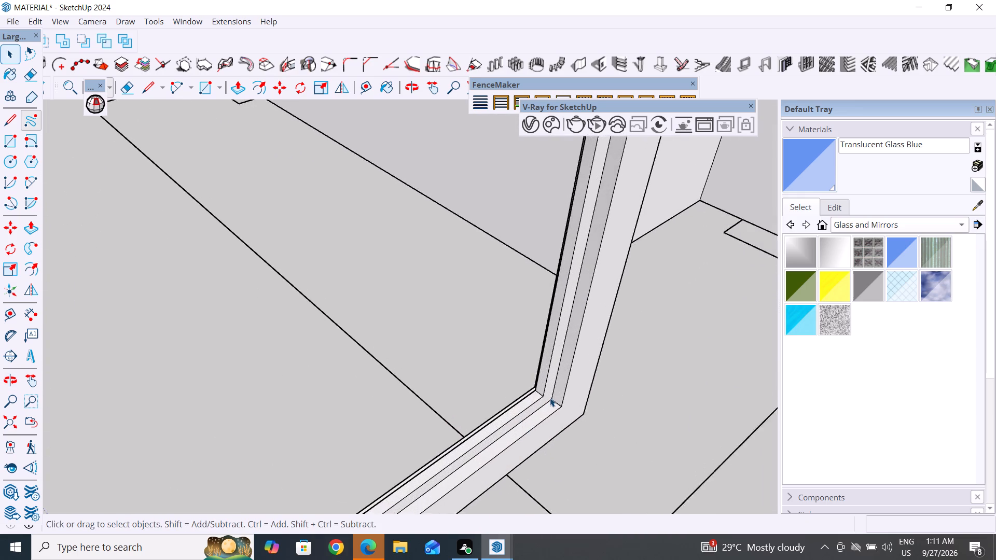
scroll(550, 398, up, 7)
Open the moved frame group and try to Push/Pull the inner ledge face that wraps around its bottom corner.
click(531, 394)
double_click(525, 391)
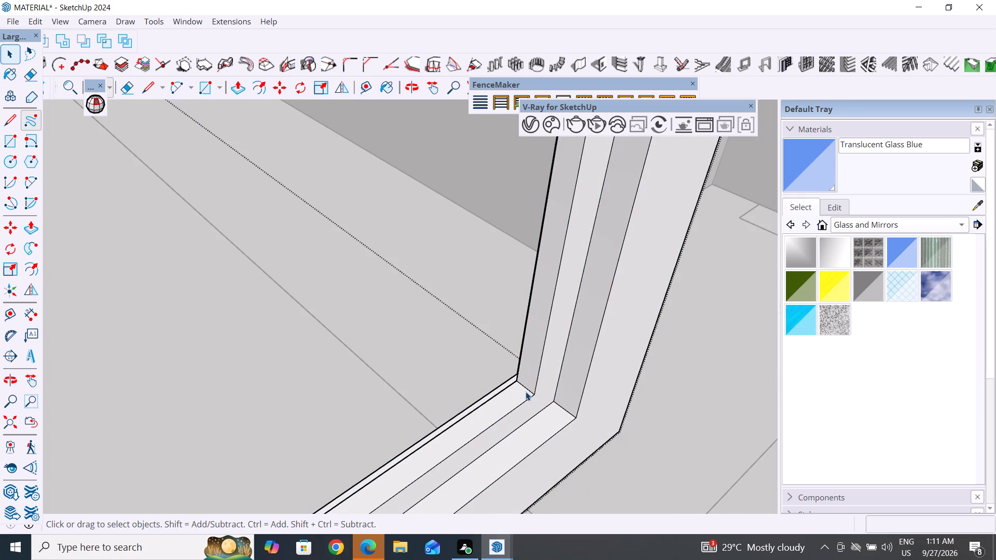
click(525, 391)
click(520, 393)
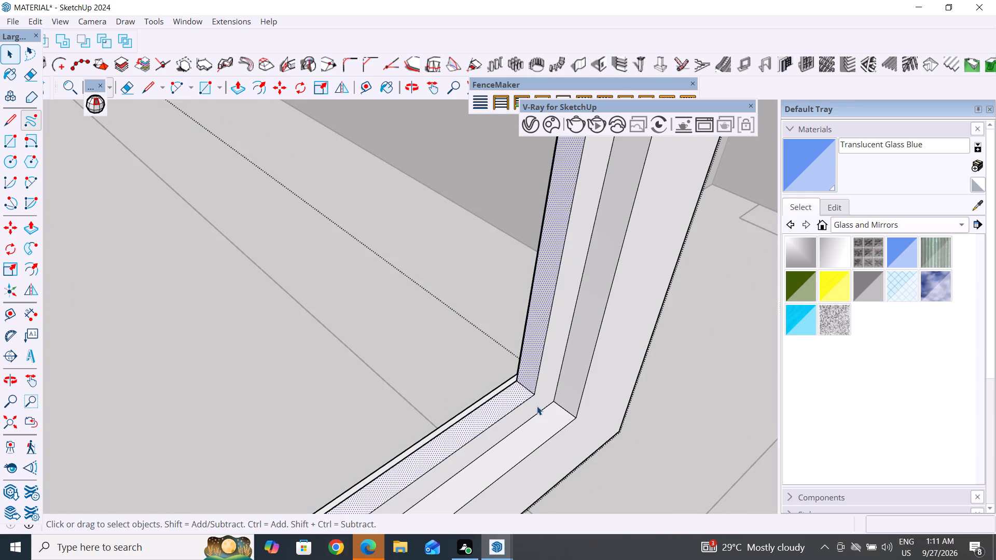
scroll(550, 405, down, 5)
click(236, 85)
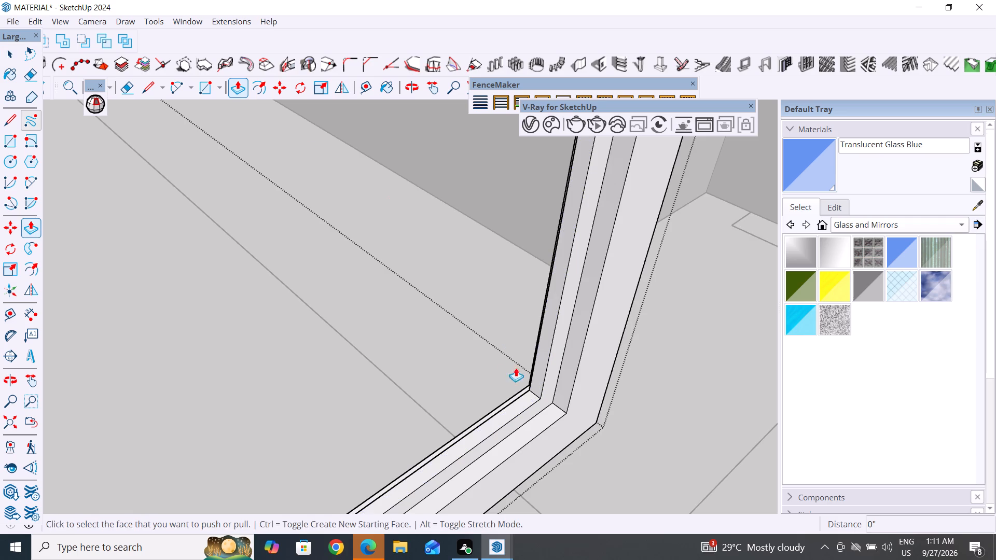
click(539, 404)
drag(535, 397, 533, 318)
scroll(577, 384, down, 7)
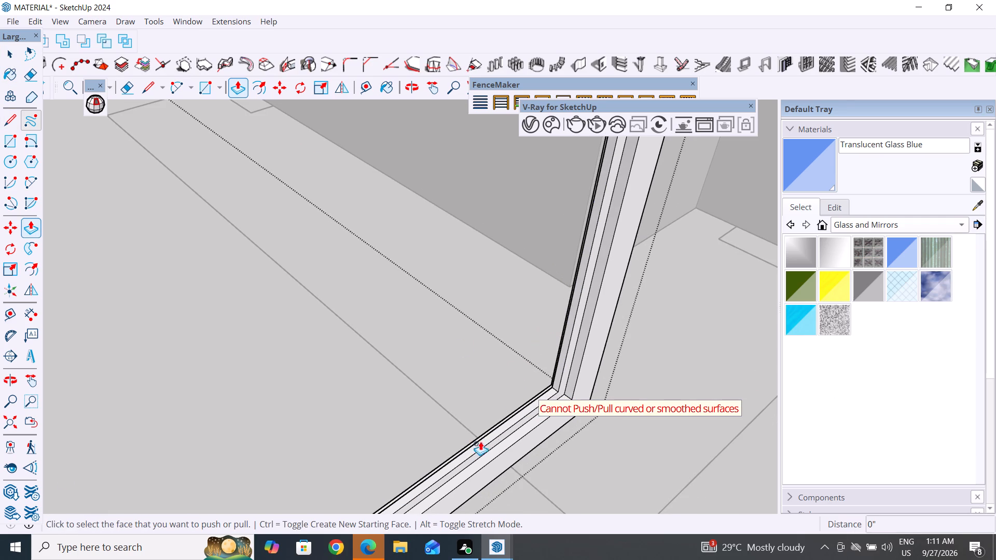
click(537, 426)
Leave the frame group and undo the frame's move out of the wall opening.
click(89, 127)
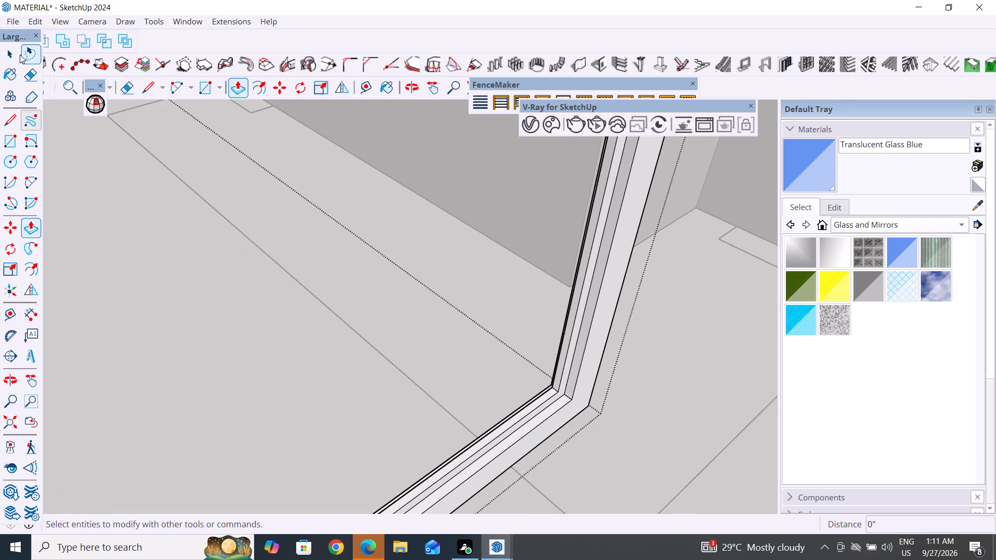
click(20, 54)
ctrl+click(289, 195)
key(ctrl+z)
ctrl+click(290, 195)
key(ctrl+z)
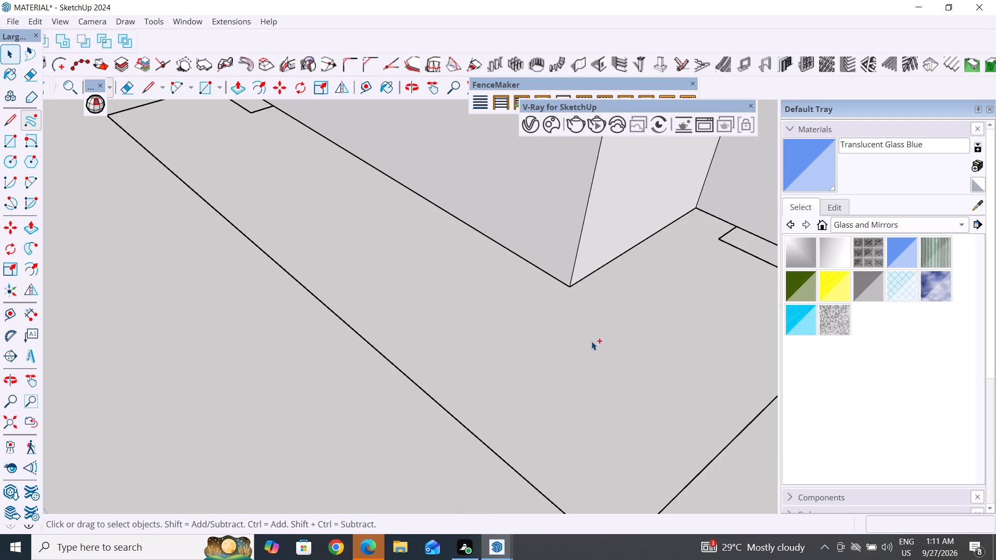
Explode the corner window frame group in its wall opening.
scroll(591, 341, down, 20)
scroll(591, 341, down, 1)
middle_drag(600, 340, 669, 328)
scroll(595, 204, up, 9)
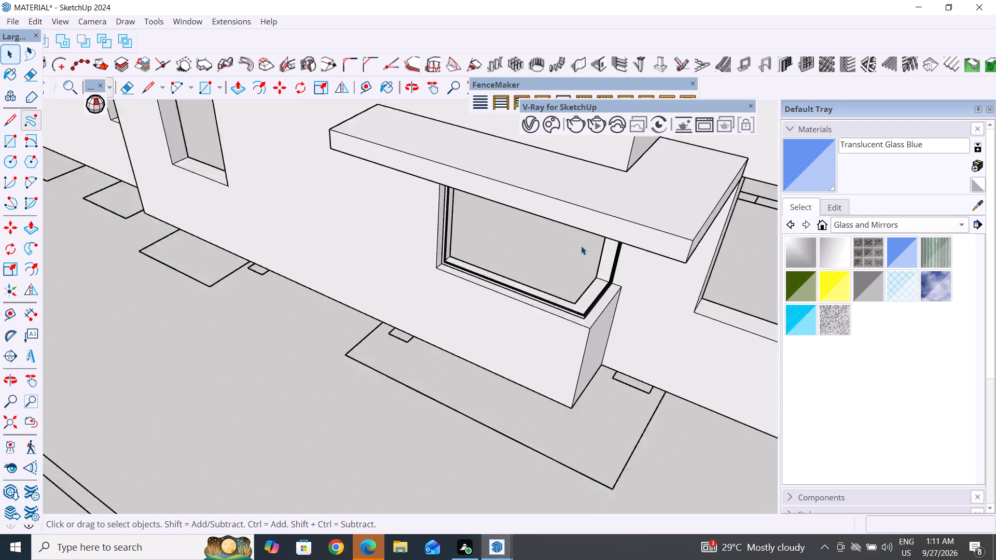
scroll(581, 246, up, 7)
middle_drag(625, 285, 645, 303)
middle_drag(683, 383, 594, 311)
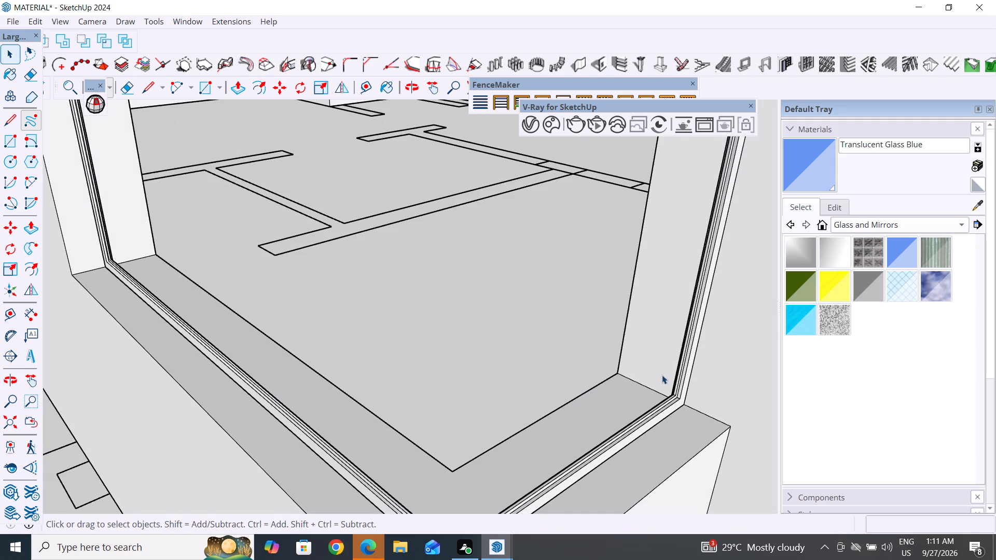
click(11, 50)
click(428, 235)
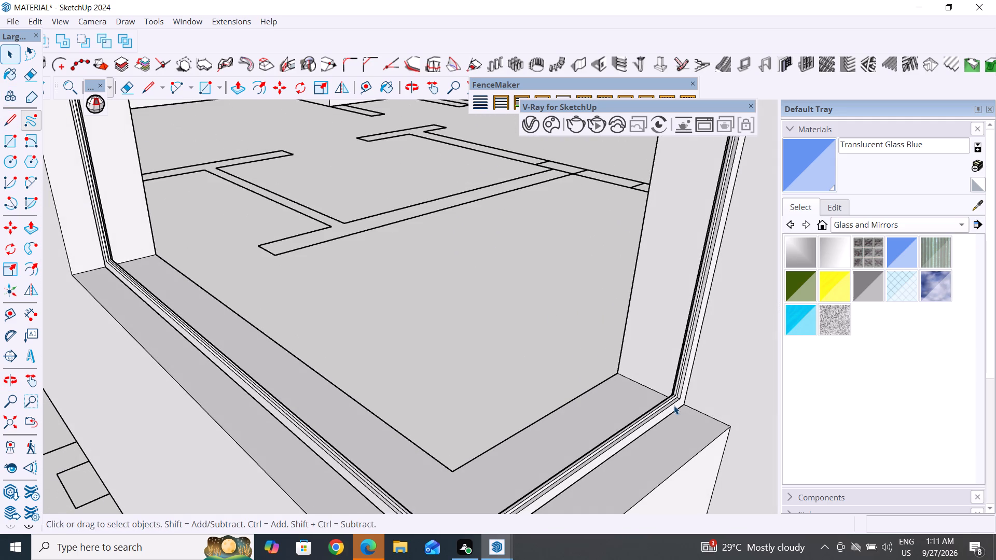
click(674, 405)
right_click(674, 405)
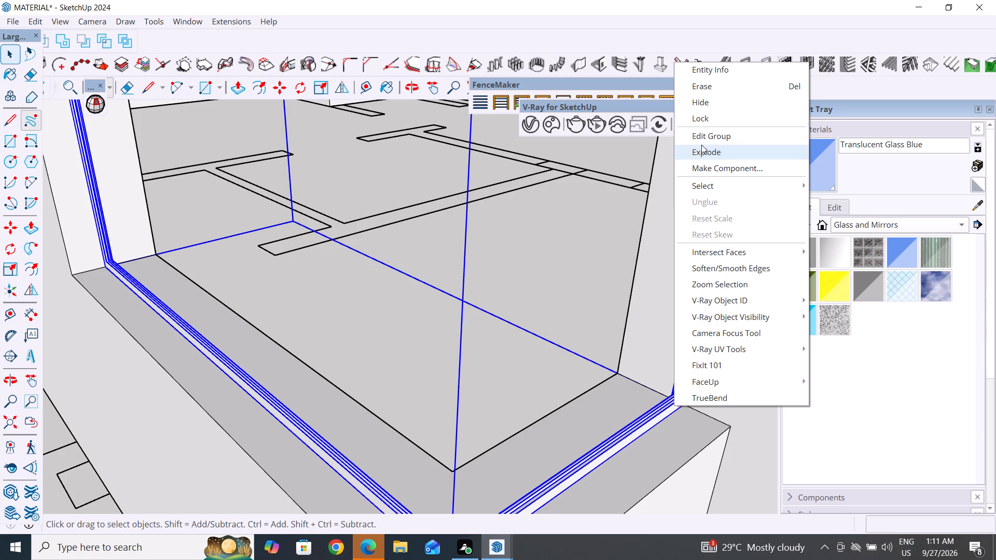
click(708, 153)
scroll(691, 416, up, 3)
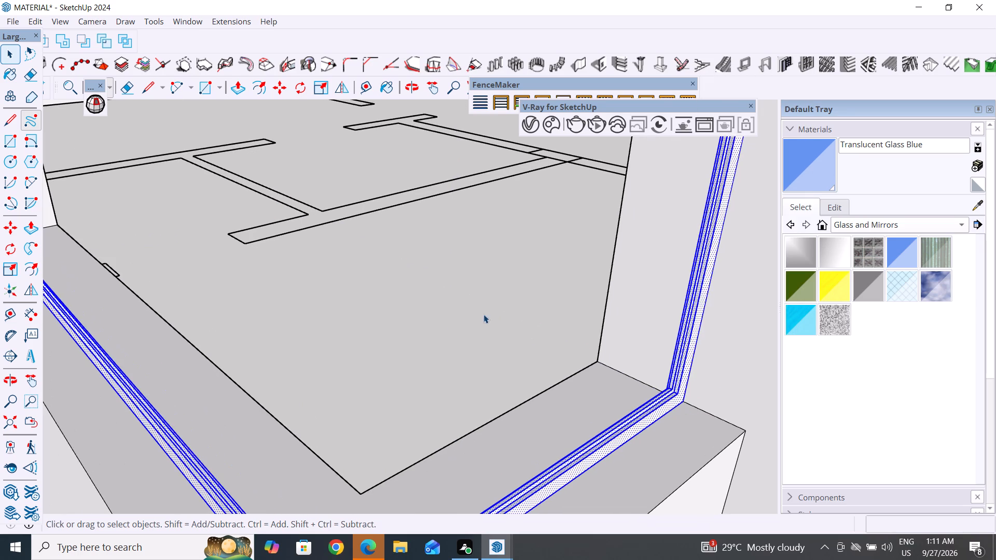
click(483, 314)
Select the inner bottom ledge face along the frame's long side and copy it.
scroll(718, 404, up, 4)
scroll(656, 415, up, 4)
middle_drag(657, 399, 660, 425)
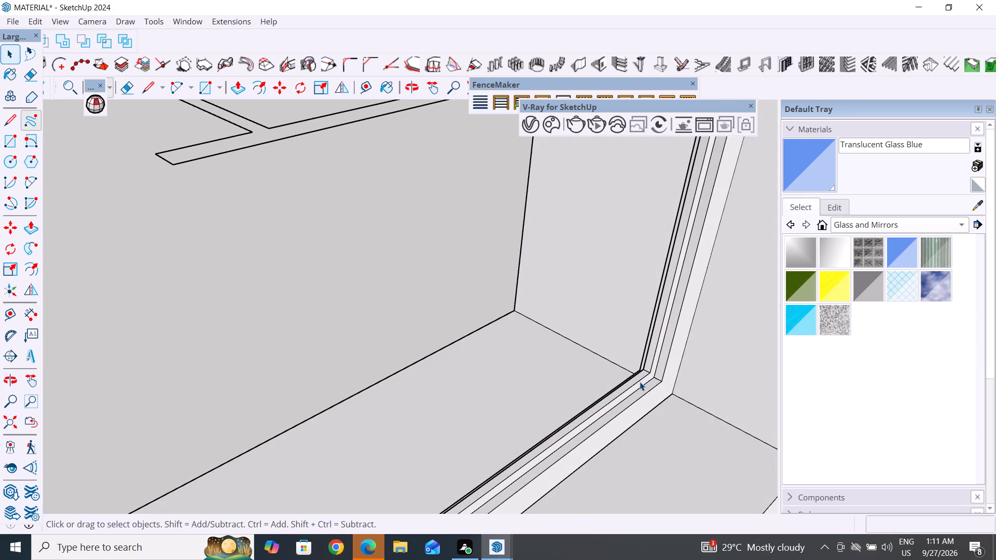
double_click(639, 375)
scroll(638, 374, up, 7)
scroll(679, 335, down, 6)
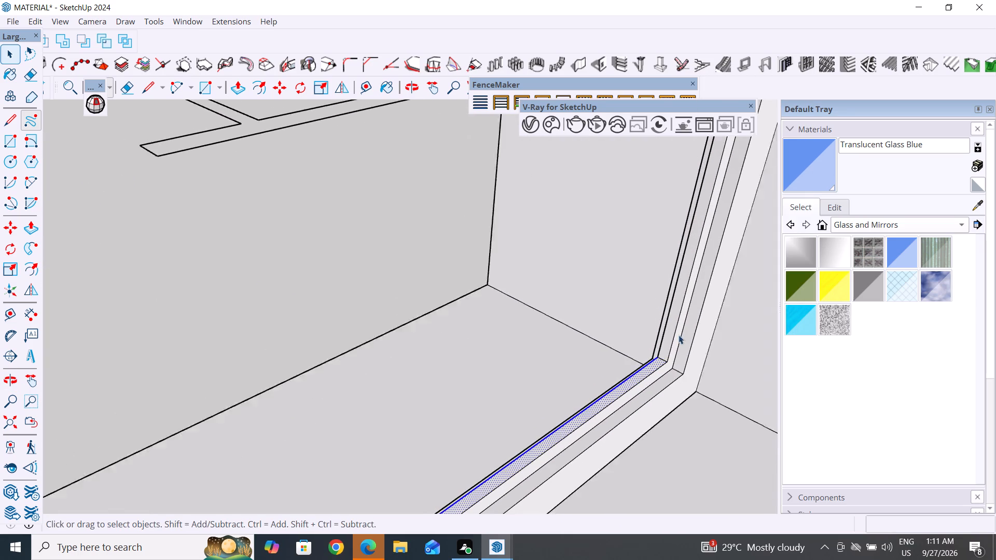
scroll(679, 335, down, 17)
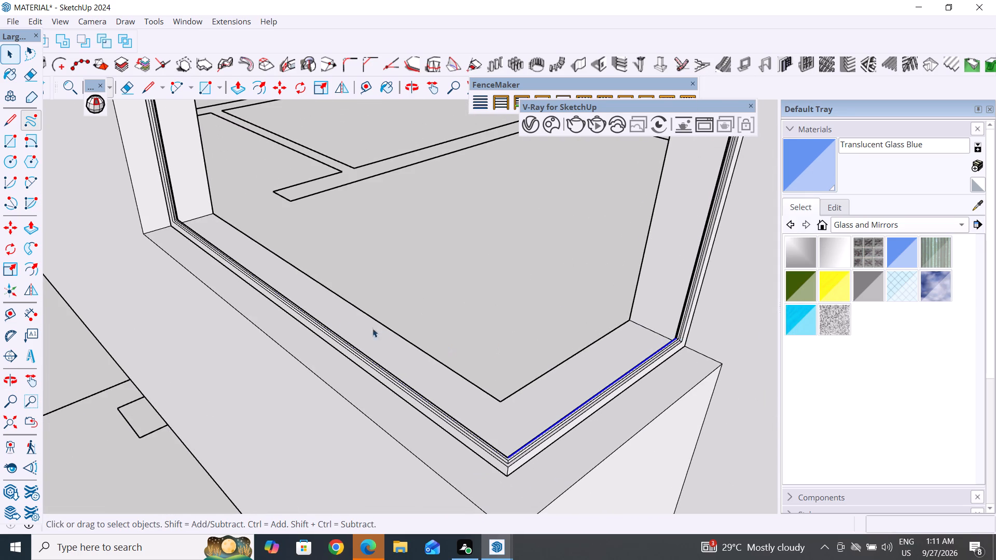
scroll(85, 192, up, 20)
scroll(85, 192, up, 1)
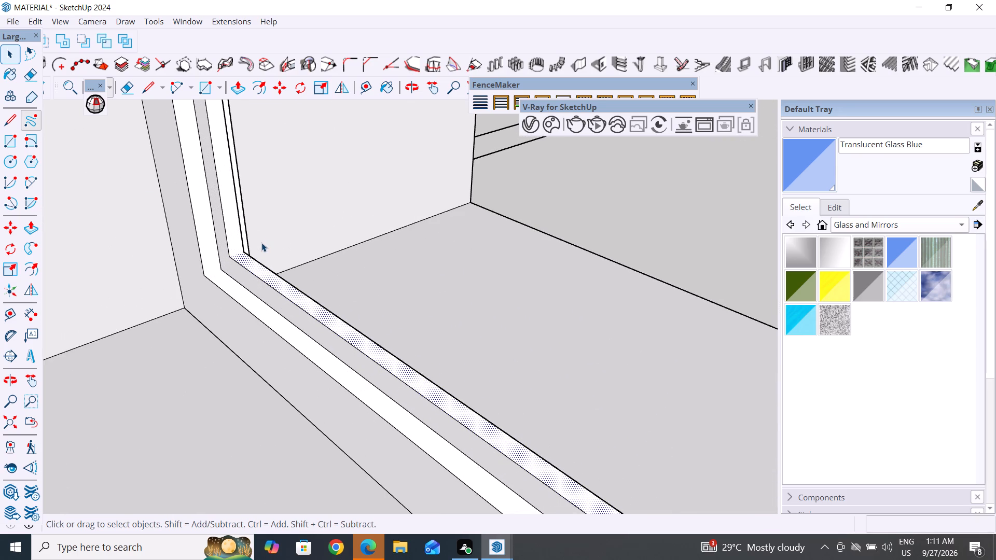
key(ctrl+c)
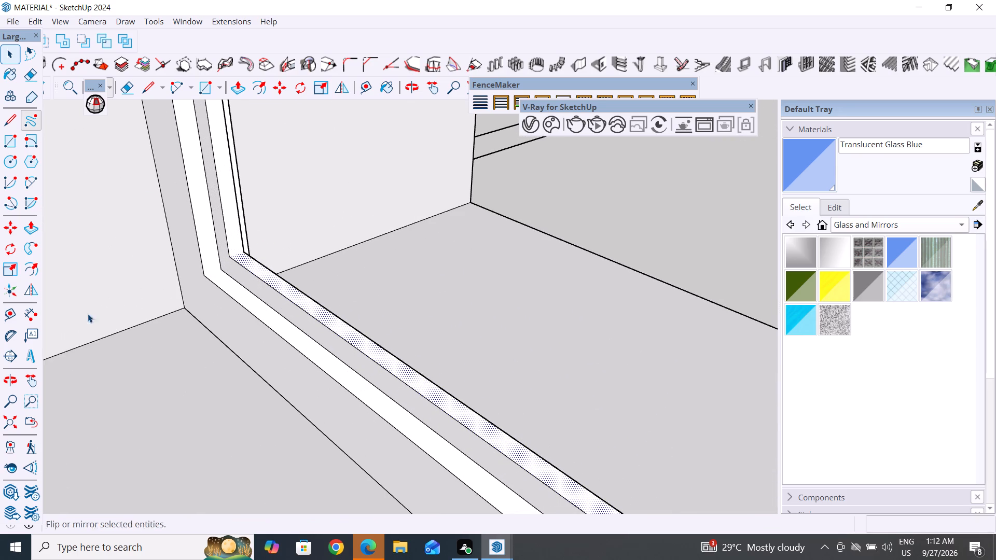
Draw a line across the inner ledge at the frame's bottom corner, separating the bottom face from the upright.
click(10, 121)
scroll(219, 245, up, 5)
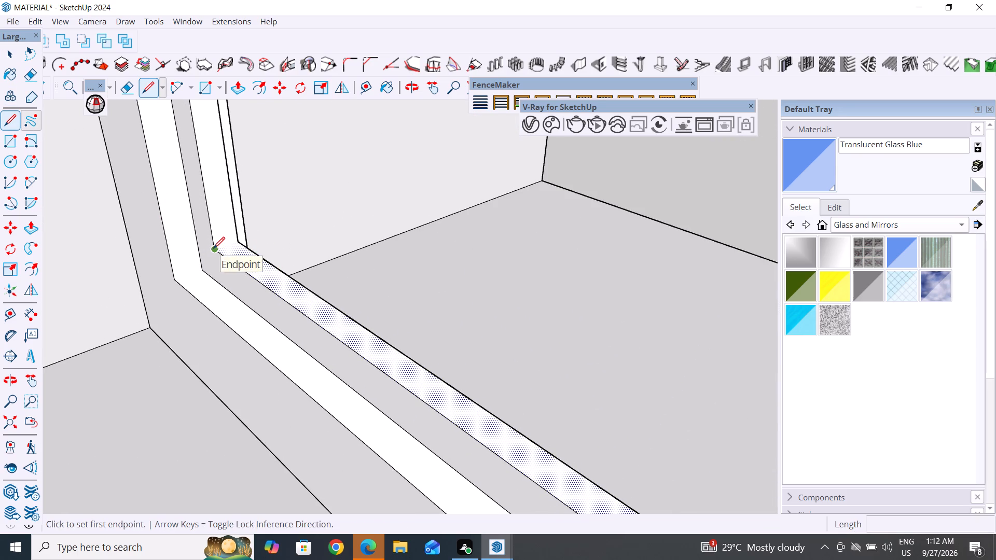
click(213, 248)
click(239, 239)
click(2, 49)
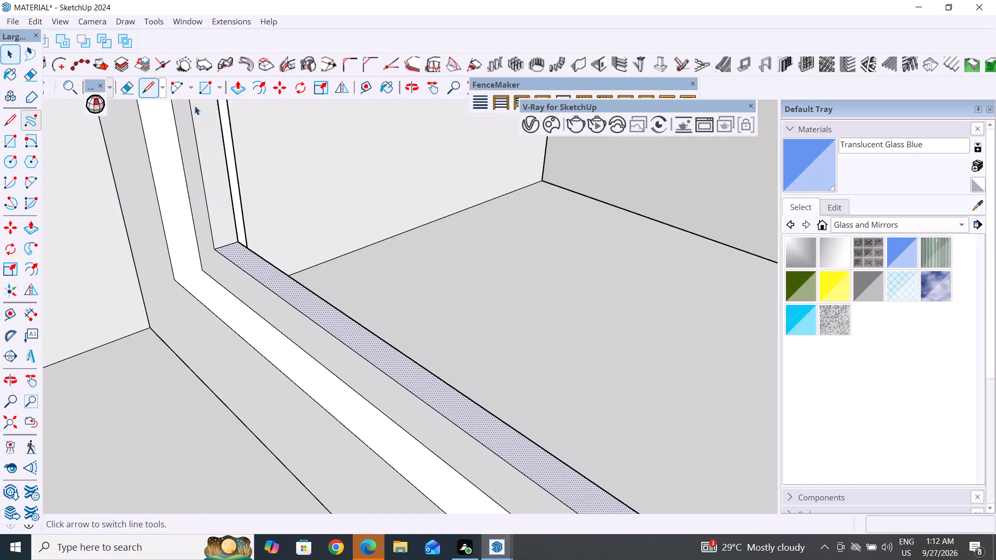
Select the separated inner bottom ledge face of the frame and copy it.
scroll(223, 130, down, 11)
click(16, 57)
scroll(348, 217, down, 2)
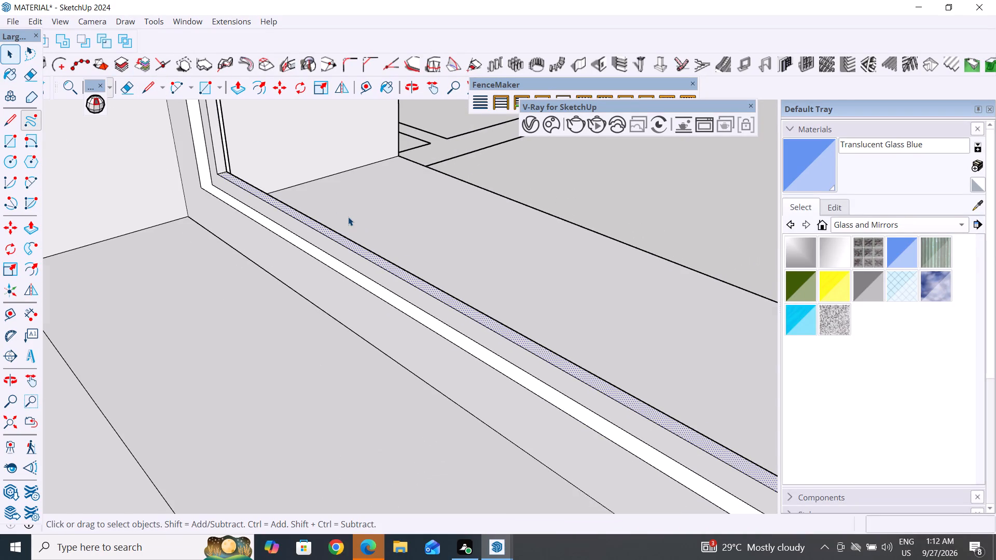
scroll(348, 217, down, 16)
double_click(100, 360)
scroll(428, 232, up, 6)
scroll(442, 237, down, 3)
middle_drag(442, 244, 489, 420)
scroll(126, 293, up, 4)
middle_drag(109, 282, 218, 259)
scroll(90, 366, up, 3)
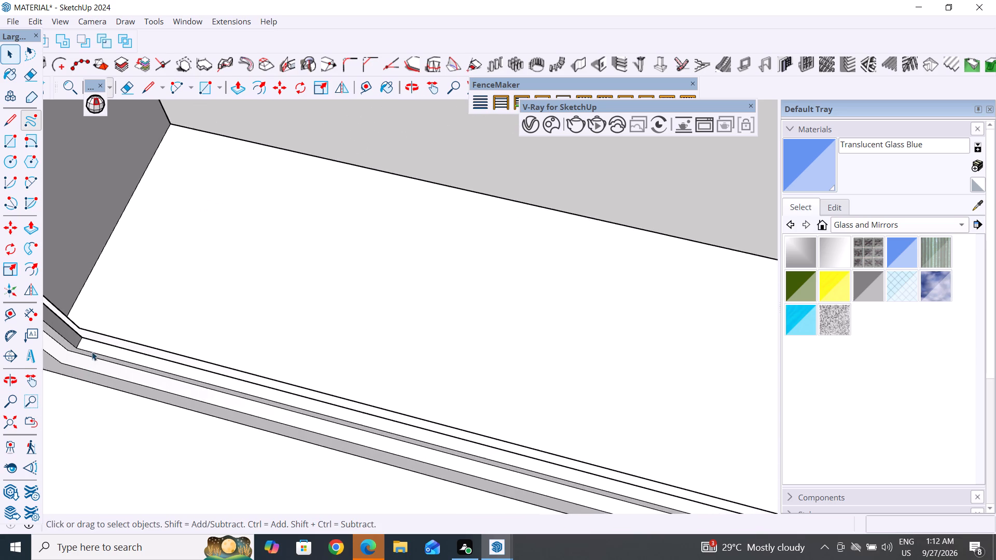
scroll(92, 352, up, 5)
click(87, 347)
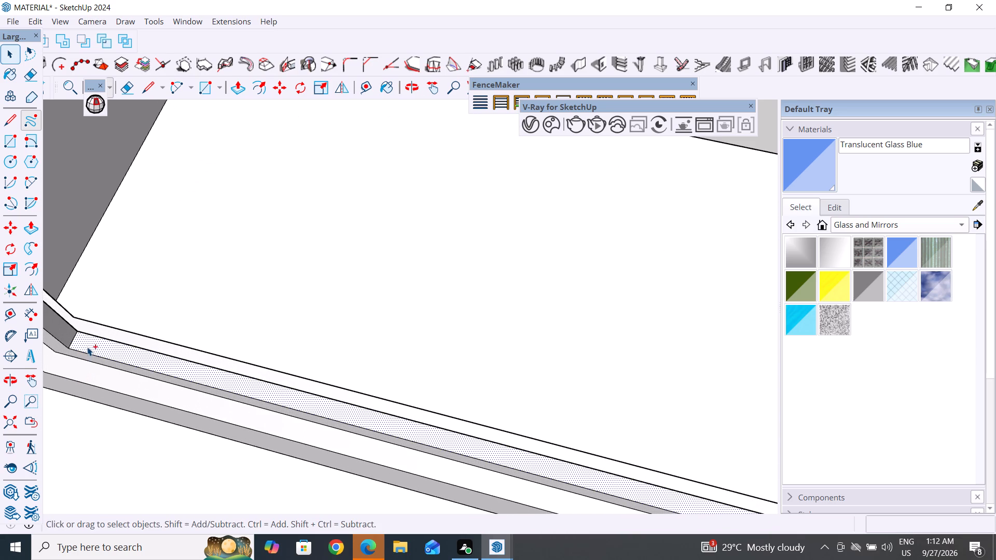
key(ctrl+c)
ctrl+drag(266, 271, 279, 253)
Select all the connected geometry of the exploded window frame and make it a group.
scroll(279, 253, down, 20)
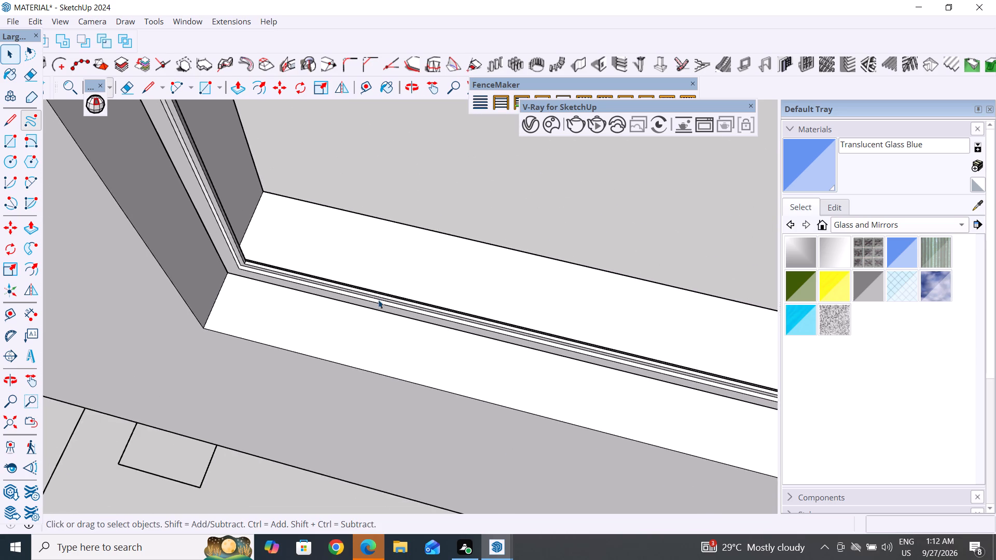
middle_drag(378, 300, 346, 145)
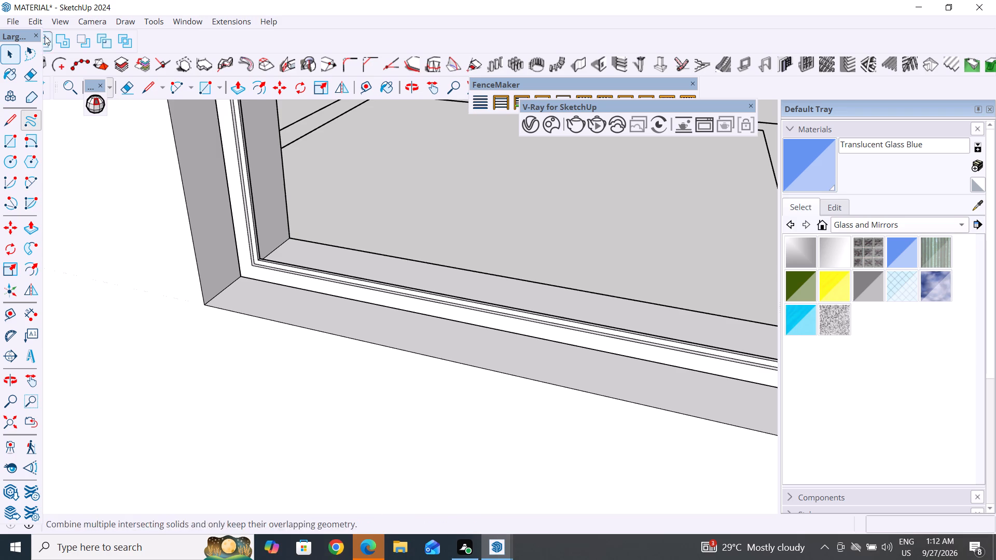
click(36, 18)
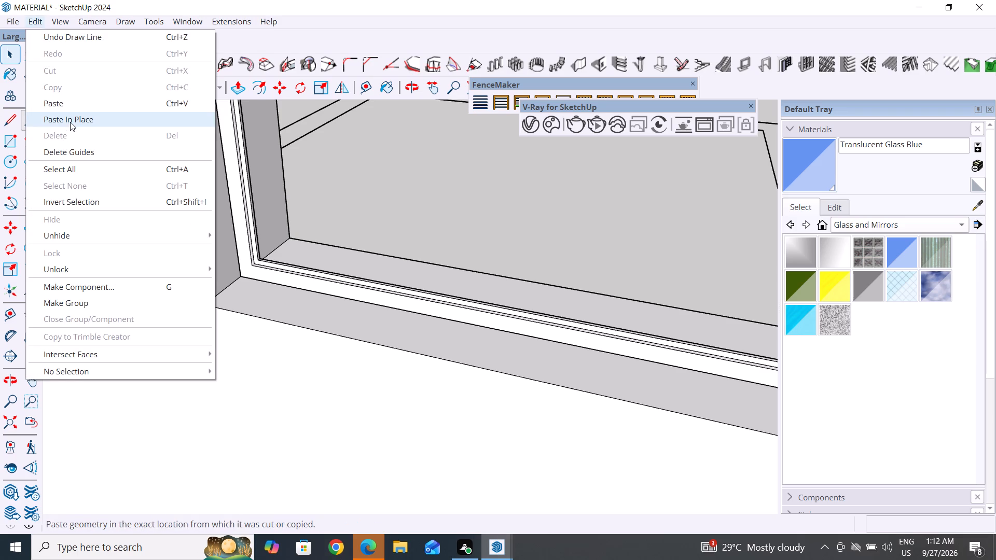
click(446, 199)
triple_click(325, 284)
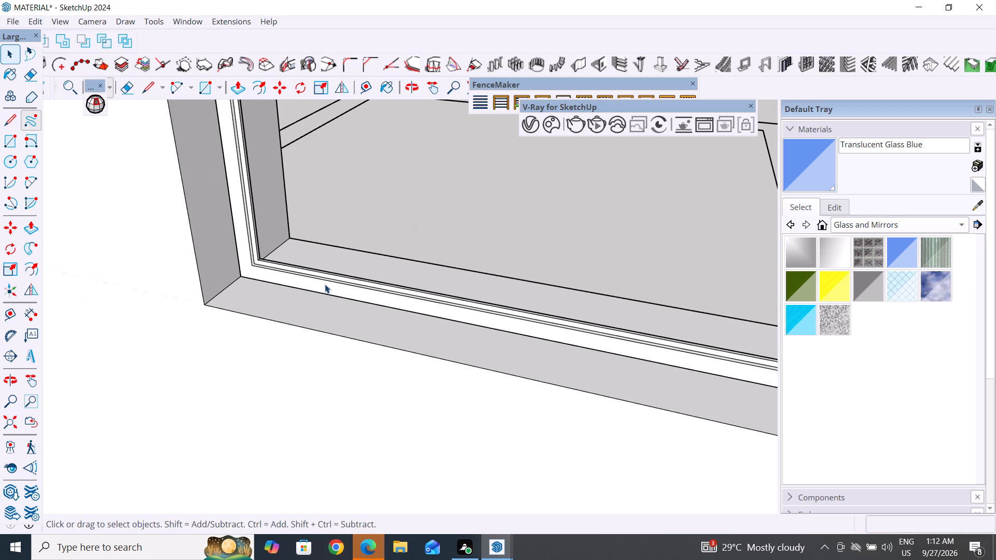
right_click(325, 284)
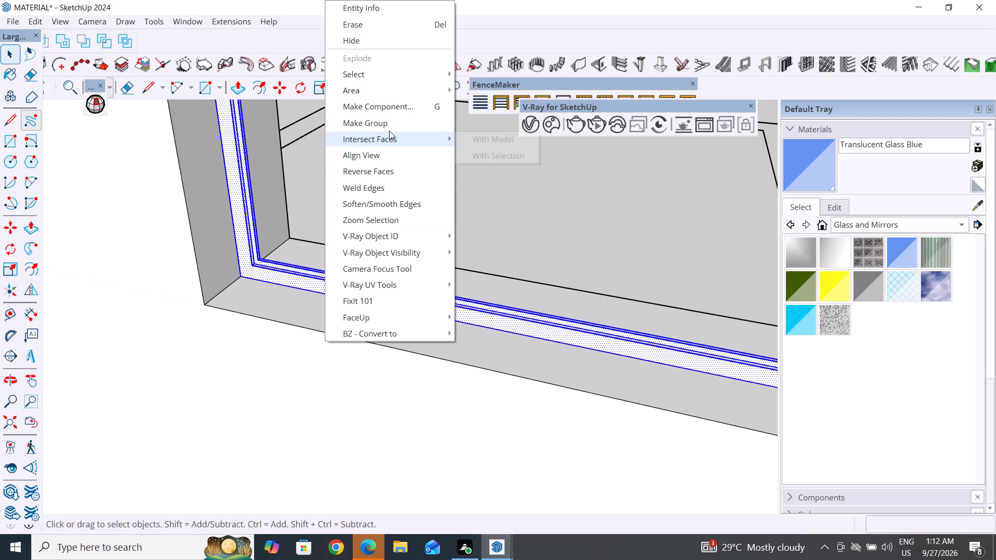
click(389, 131)
click(394, 125)
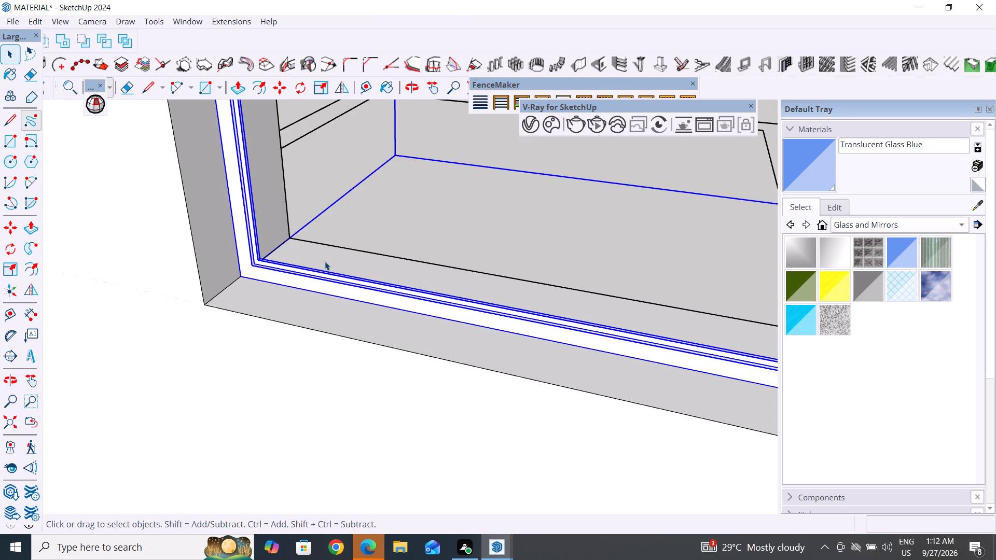
click(411, 219)
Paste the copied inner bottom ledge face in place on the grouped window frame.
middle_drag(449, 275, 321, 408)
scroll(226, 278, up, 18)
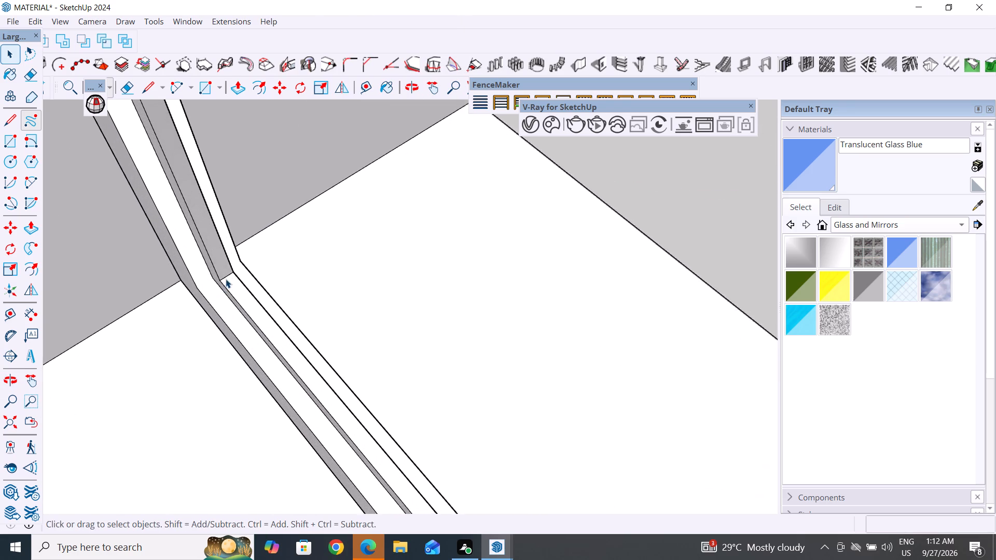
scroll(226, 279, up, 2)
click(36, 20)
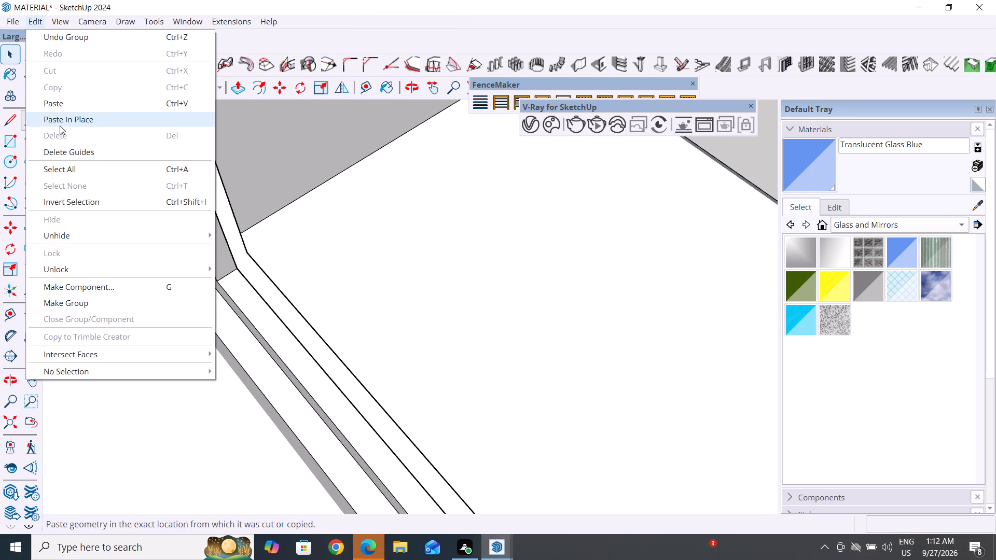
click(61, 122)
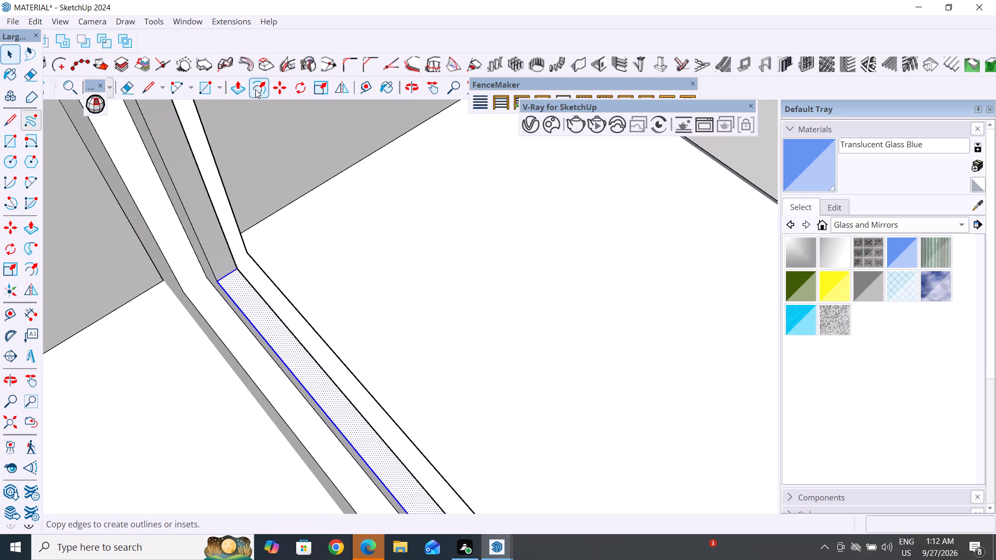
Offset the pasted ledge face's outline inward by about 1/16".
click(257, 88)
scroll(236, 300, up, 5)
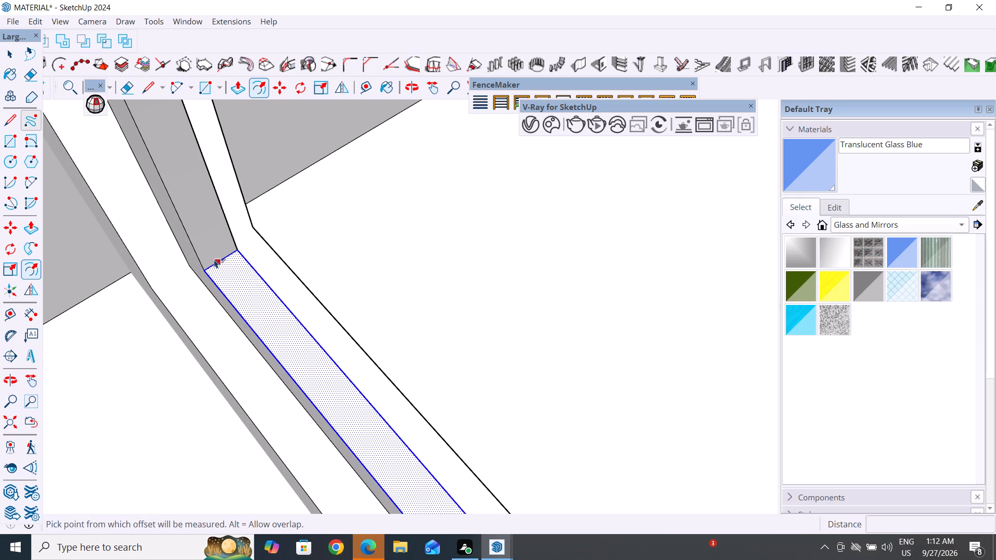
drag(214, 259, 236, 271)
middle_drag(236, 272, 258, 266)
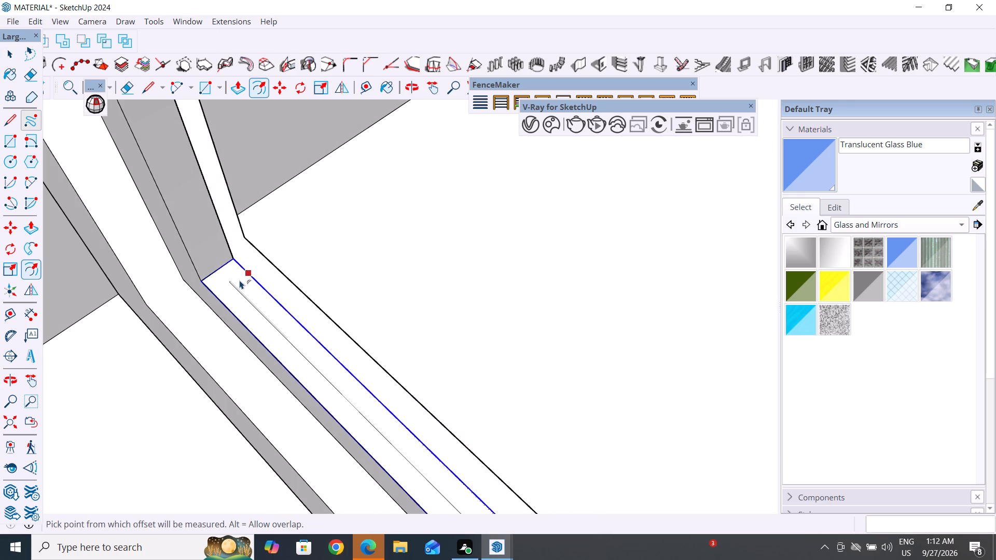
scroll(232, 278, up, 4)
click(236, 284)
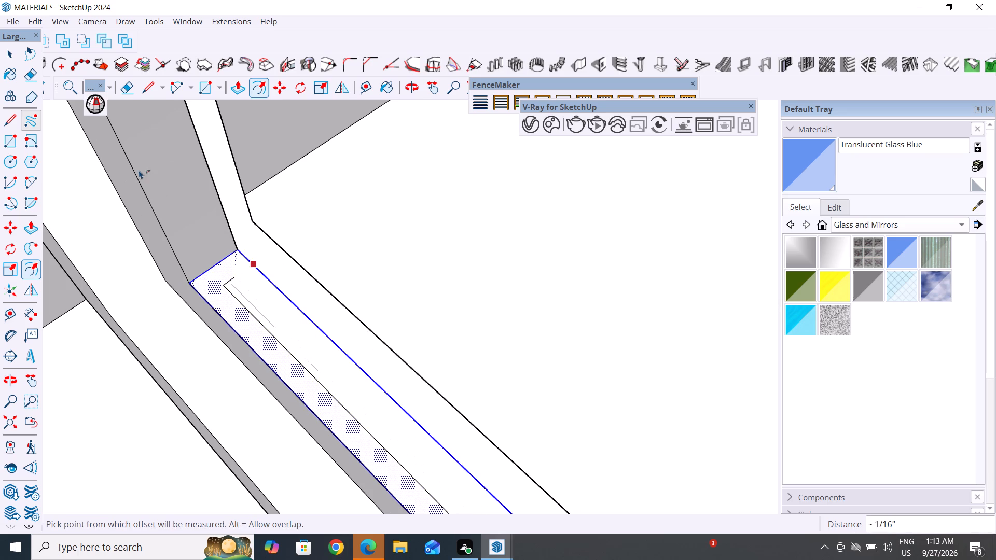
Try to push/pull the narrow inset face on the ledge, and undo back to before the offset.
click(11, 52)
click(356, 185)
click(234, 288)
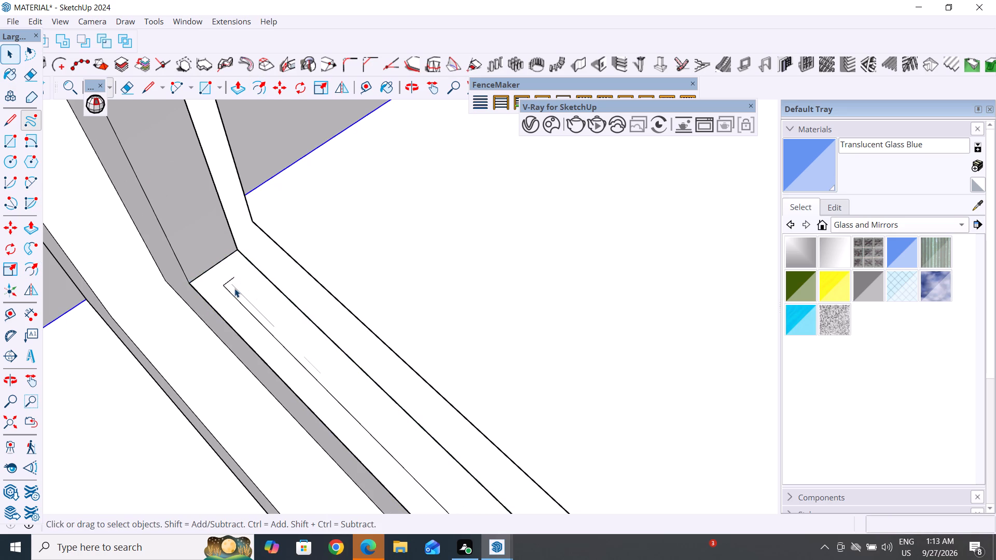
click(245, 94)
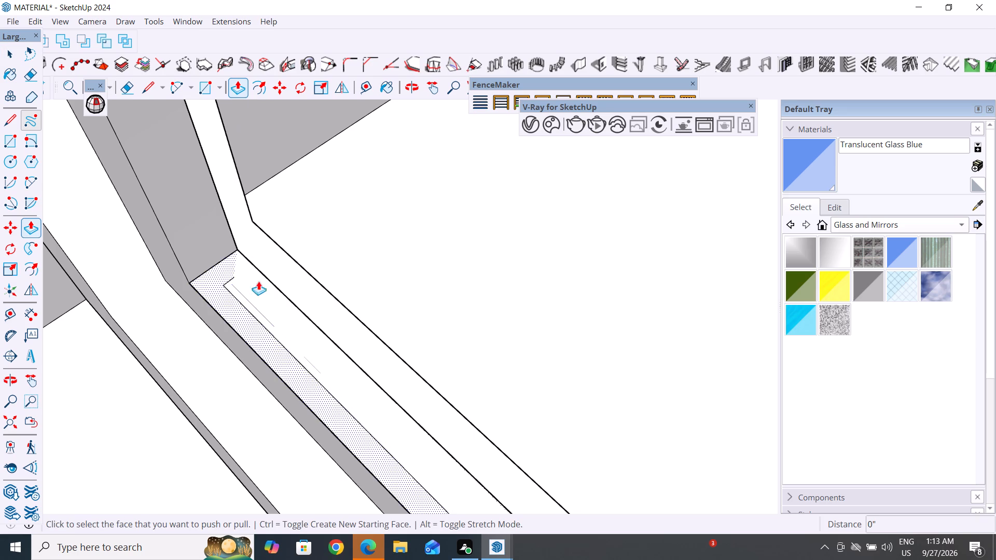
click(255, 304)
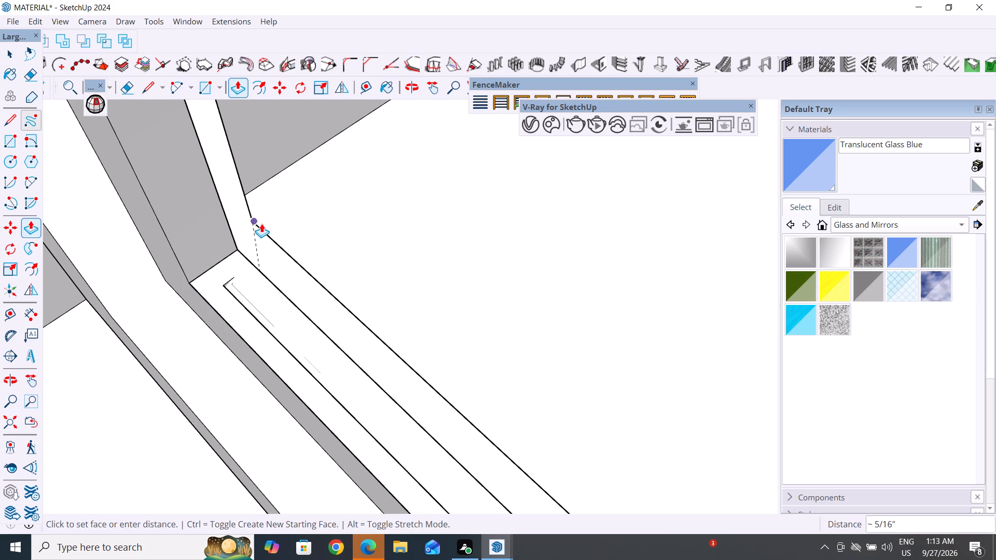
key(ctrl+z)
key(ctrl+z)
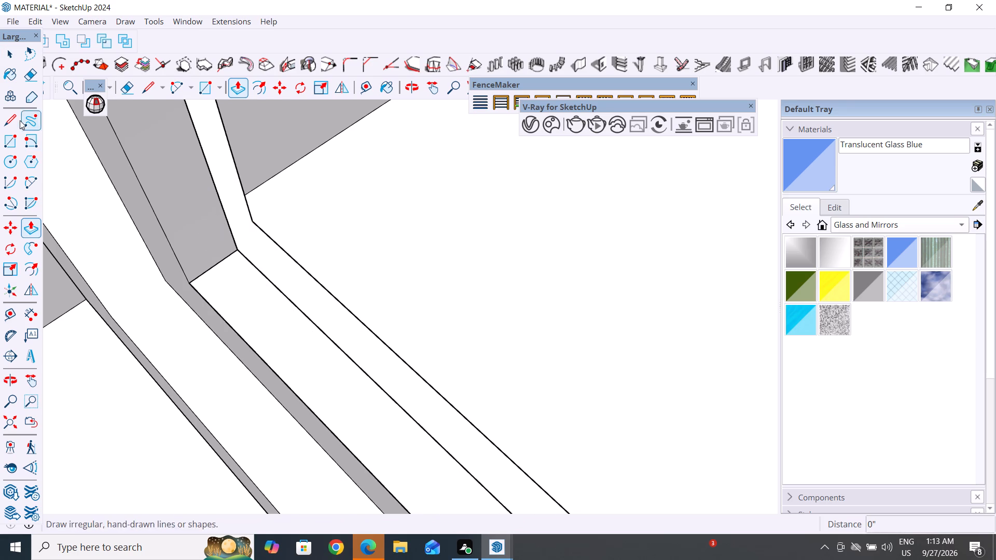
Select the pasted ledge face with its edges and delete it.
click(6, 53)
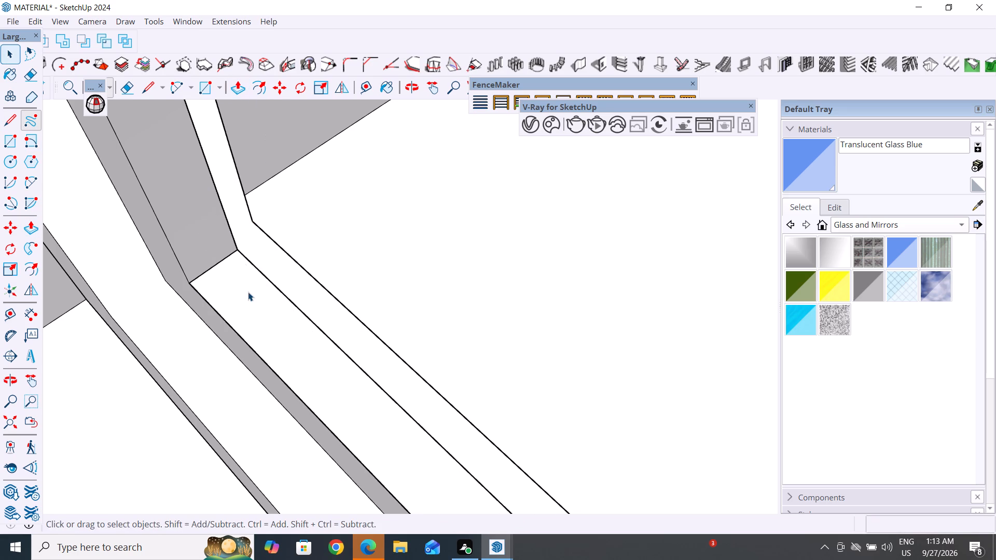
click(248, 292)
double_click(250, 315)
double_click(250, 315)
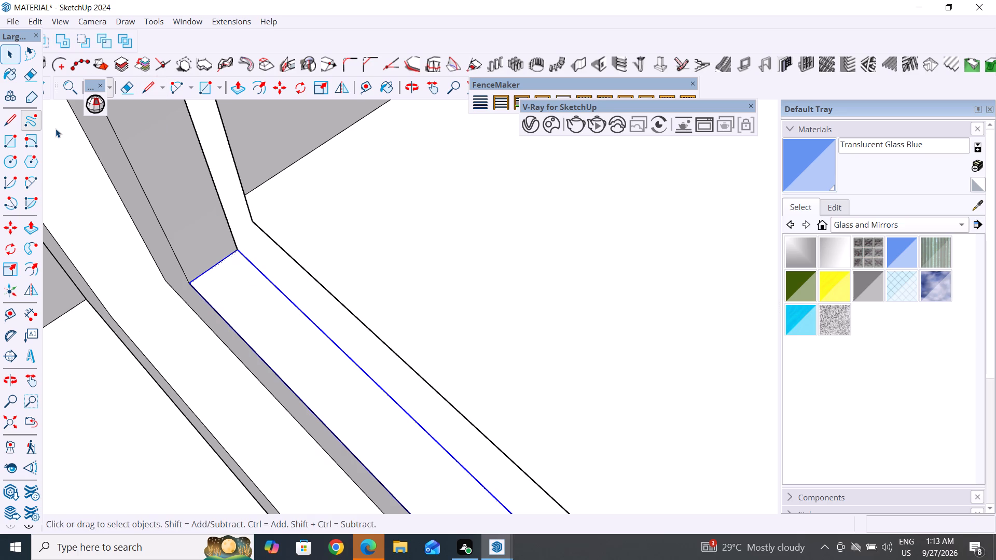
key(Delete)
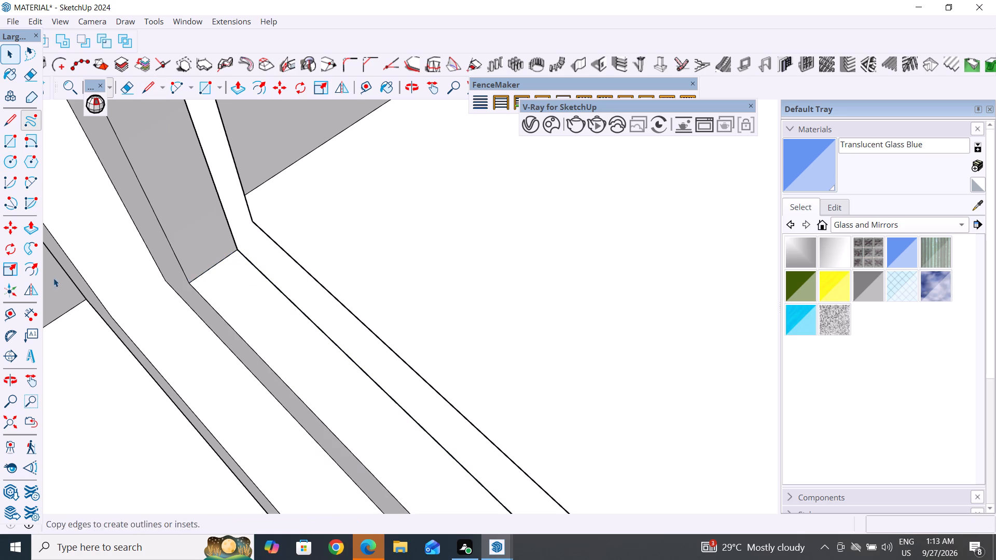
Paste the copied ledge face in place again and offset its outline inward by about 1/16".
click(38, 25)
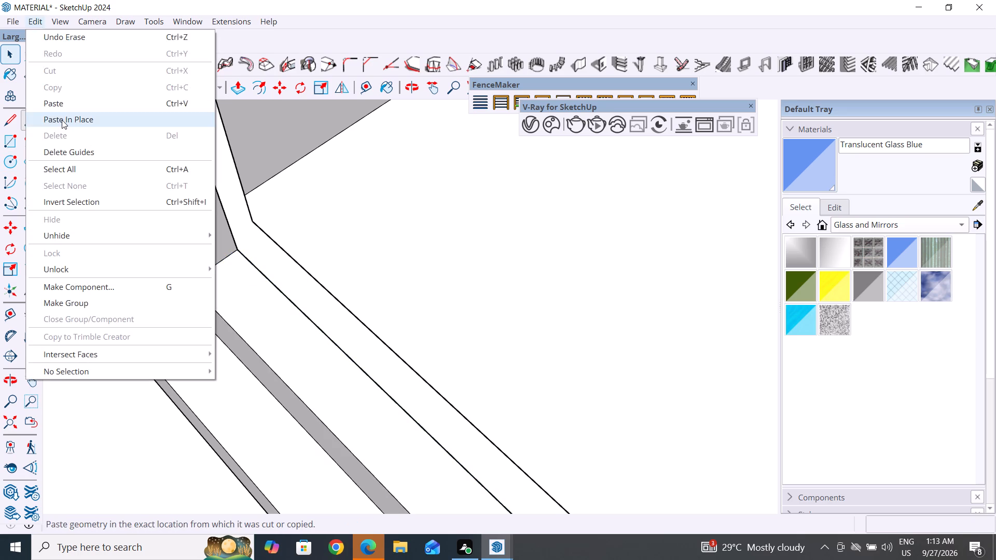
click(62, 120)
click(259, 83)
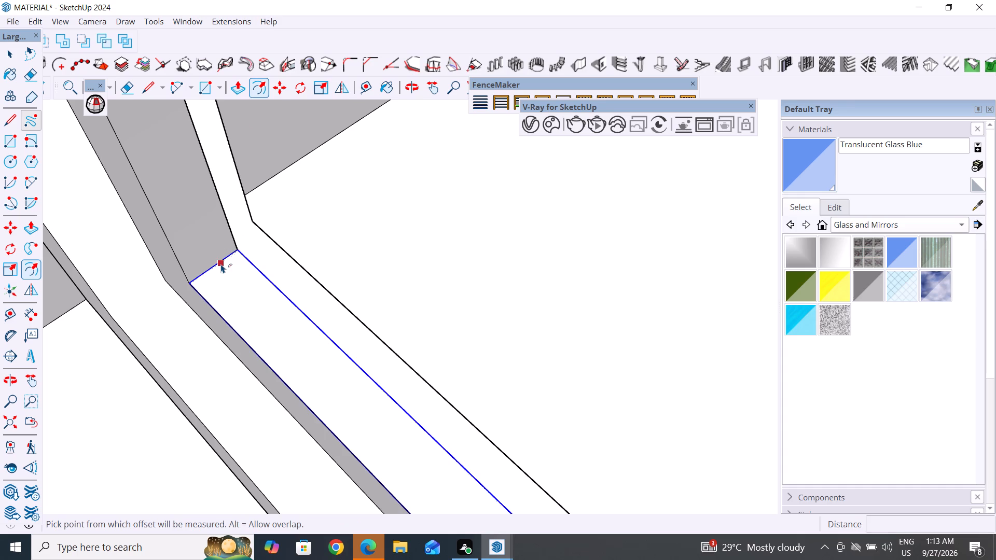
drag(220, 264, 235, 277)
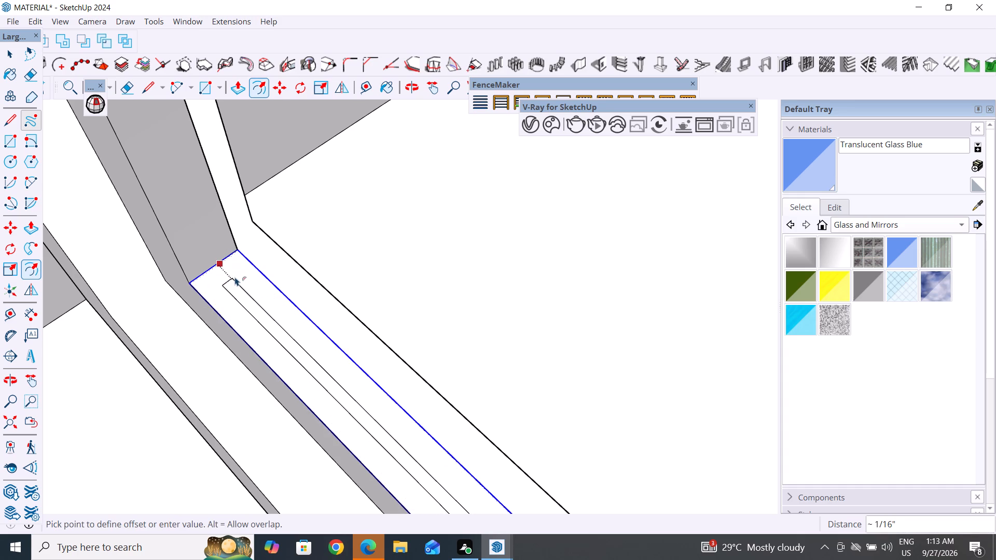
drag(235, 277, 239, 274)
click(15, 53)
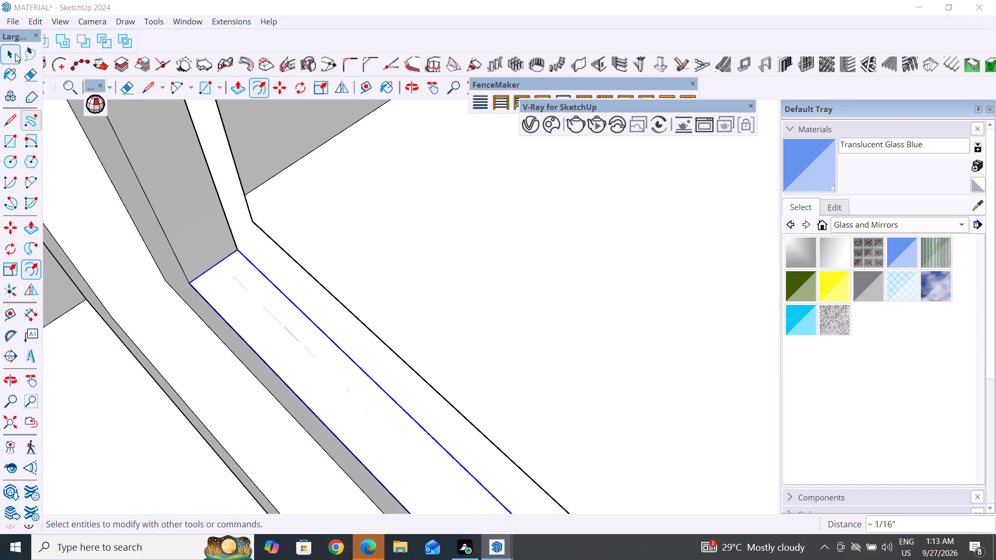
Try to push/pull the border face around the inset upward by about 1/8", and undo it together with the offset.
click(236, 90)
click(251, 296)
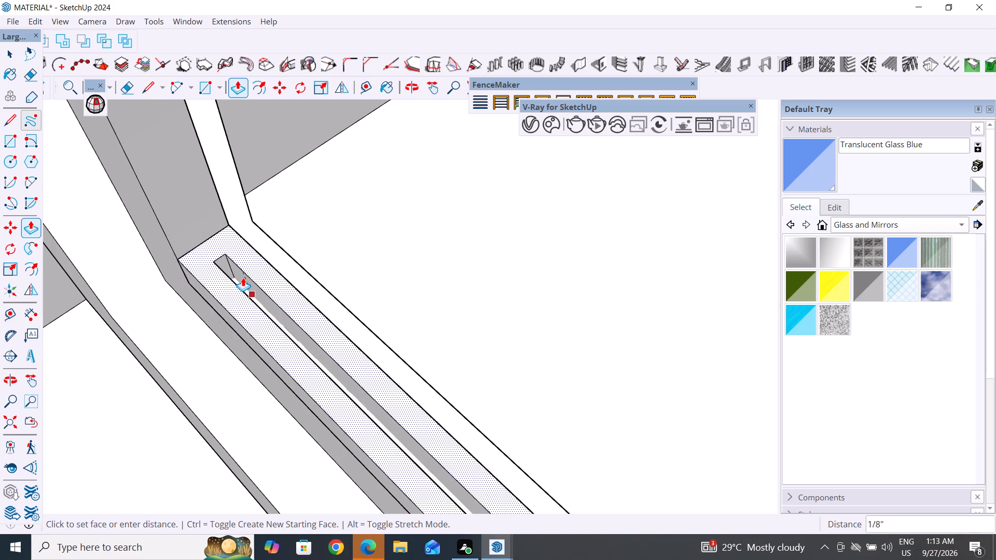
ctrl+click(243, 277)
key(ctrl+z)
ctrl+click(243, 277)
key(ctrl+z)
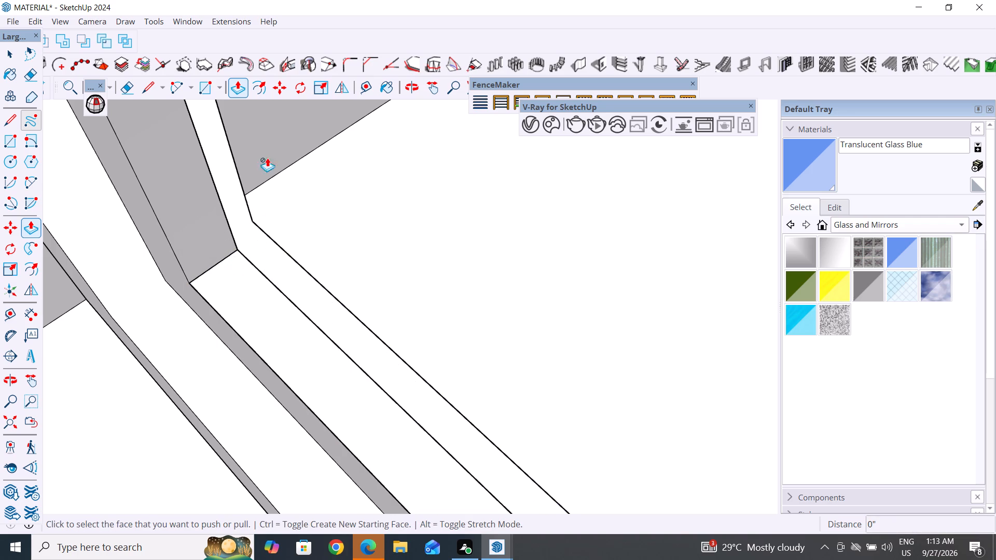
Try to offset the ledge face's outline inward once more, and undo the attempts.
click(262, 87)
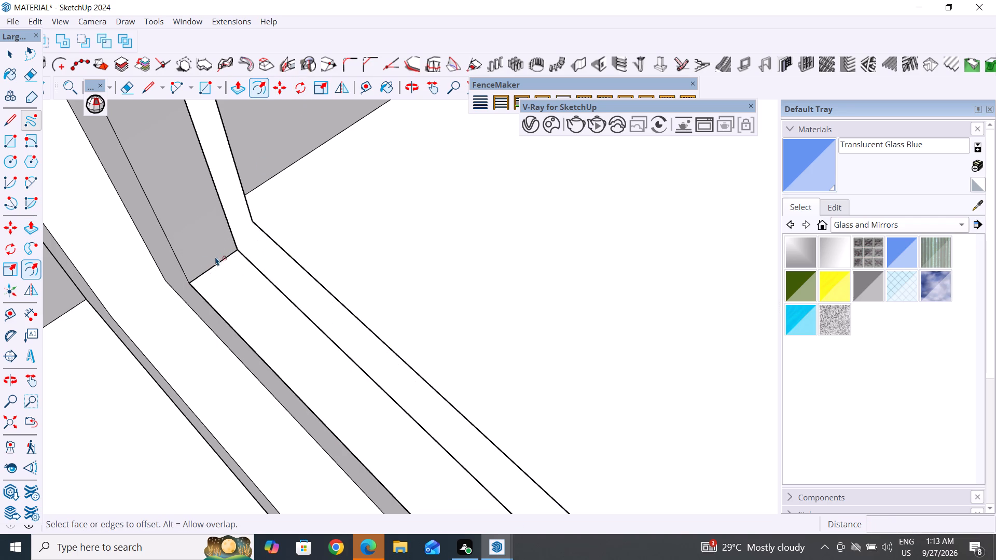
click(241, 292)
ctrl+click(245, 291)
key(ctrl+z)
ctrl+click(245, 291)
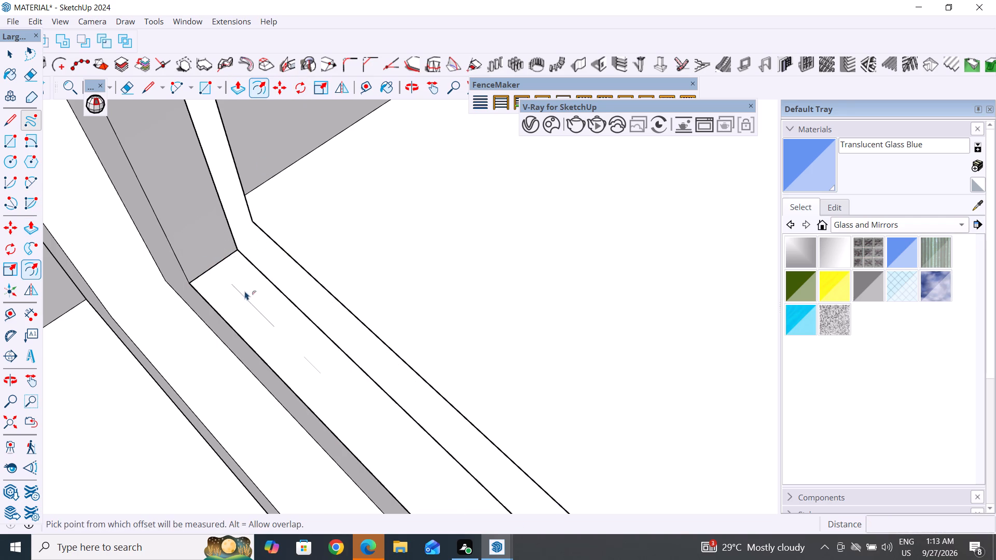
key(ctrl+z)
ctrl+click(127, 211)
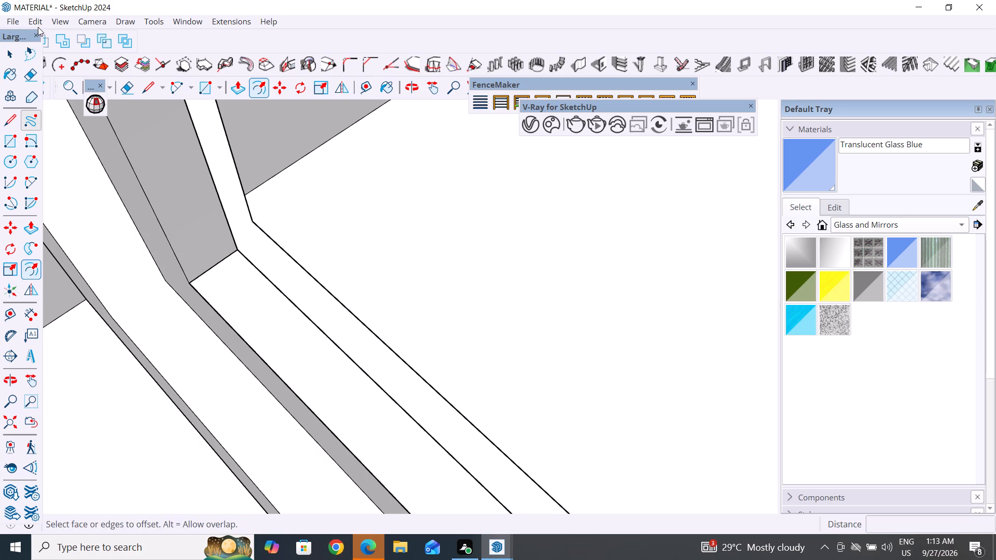
Paste the copied ledge face in place and offset its outline inward by about 1/16", leaving a narrow central strip.
click(38, 24)
click(95, 121)
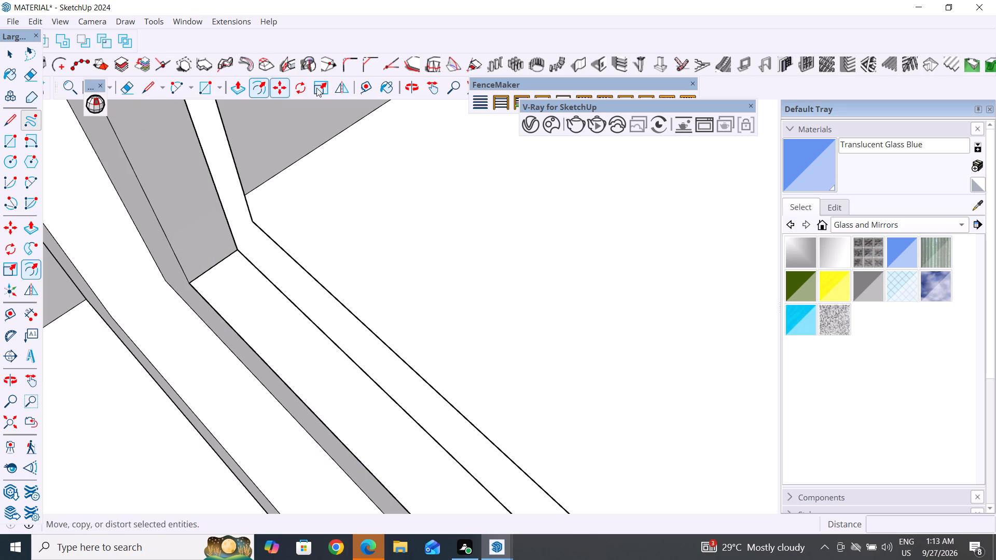
click(260, 88)
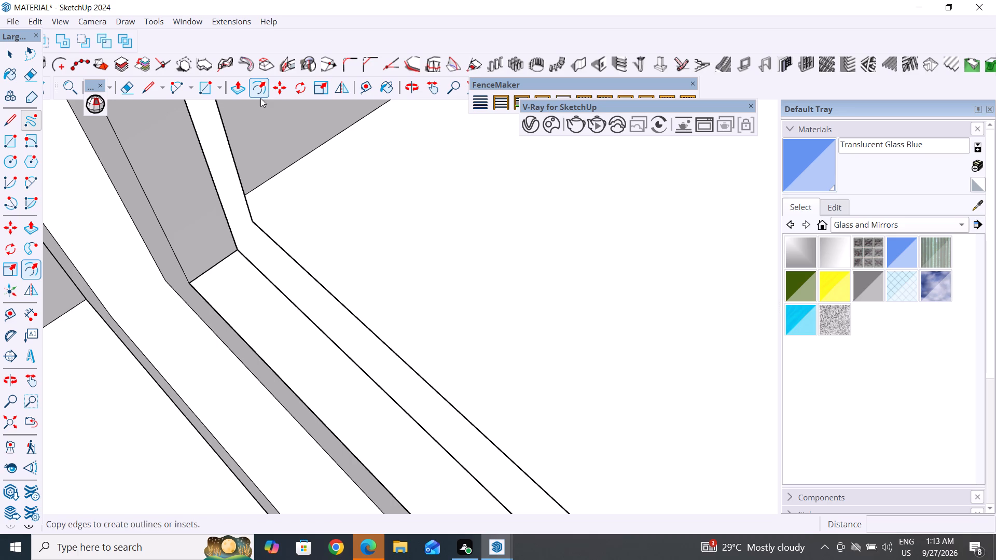
drag(210, 297, 225, 295)
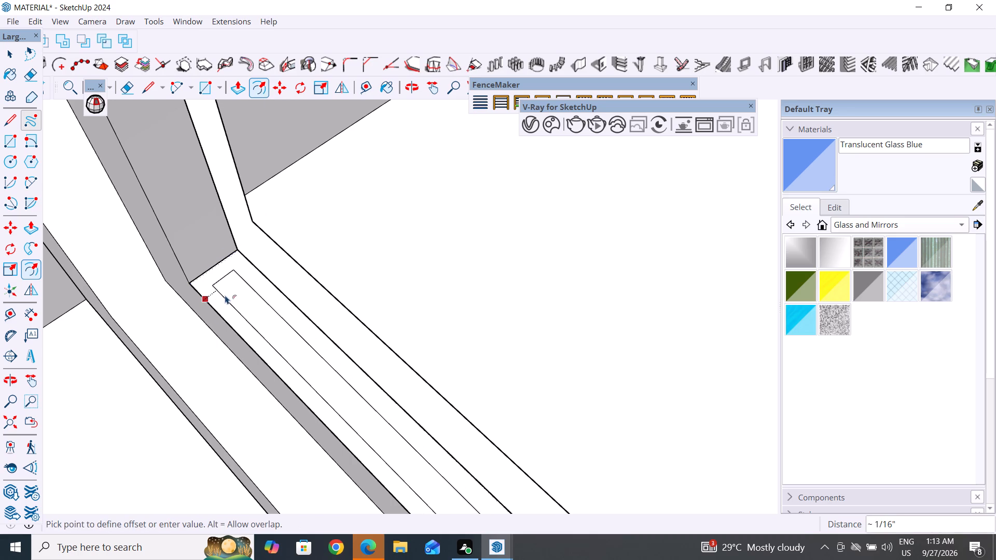
drag(225, 295, 231, 295)
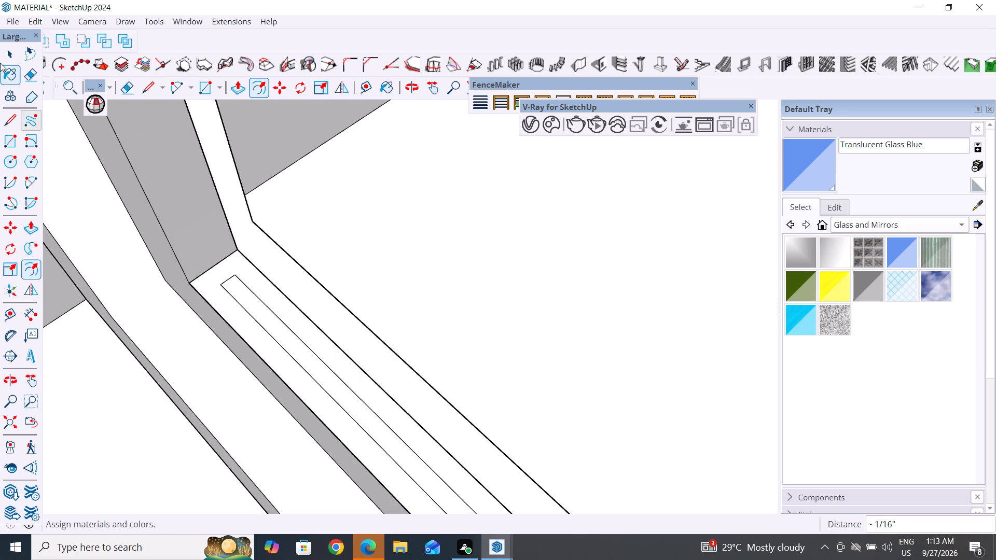
Move the central strip's short end edge about 1/16" onto the ledge's end edge at the frame upright.
click(6, 49)
click(236, 290)
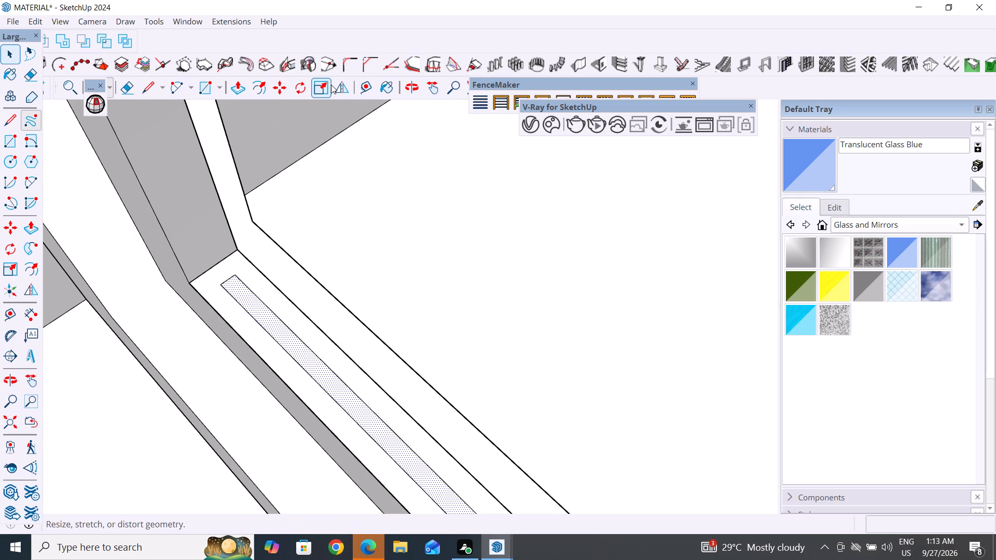
click(379, 226)
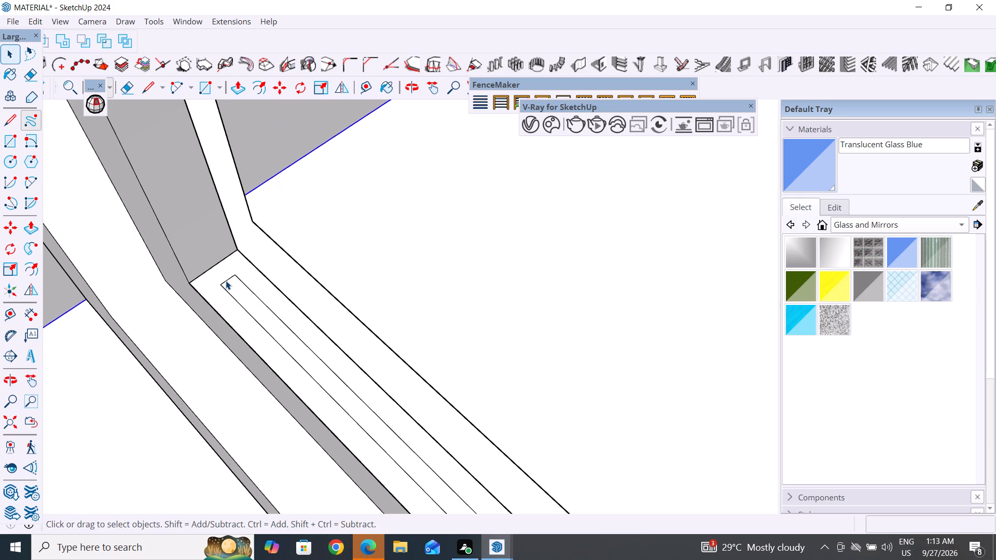
click(226, 281)
scroll(226, 281, up, 5)
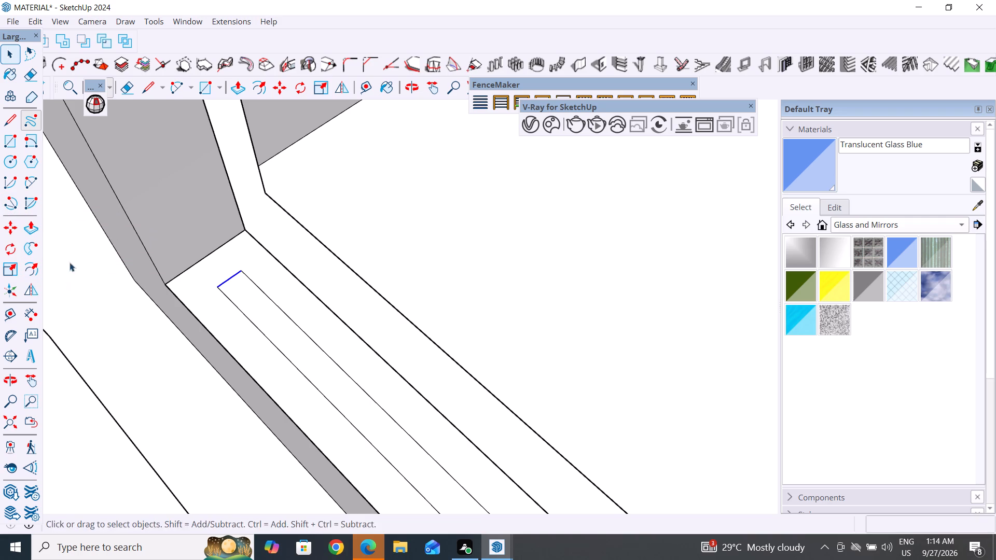
middle_drag(238, 376, 262, 393)
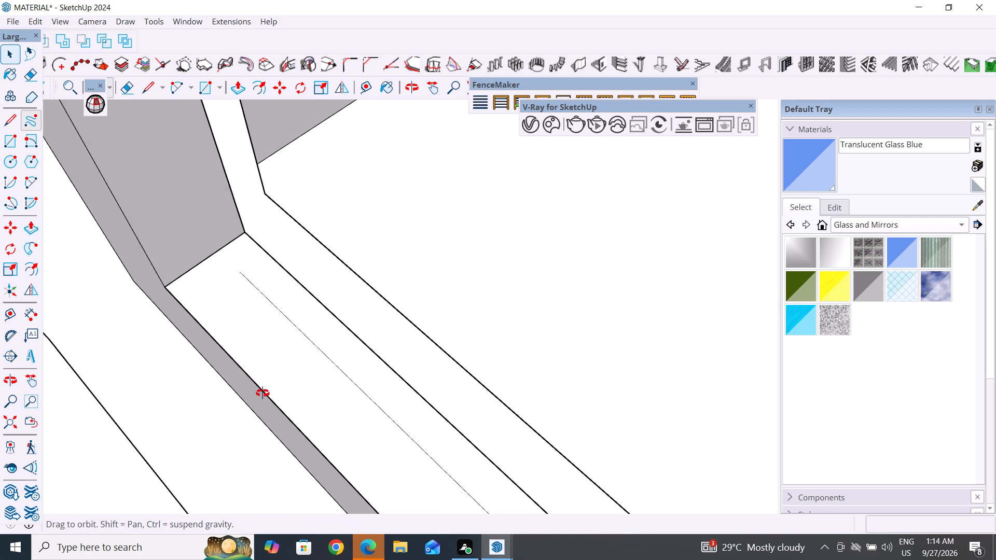
middle_drag(262, 393, 287, 329)
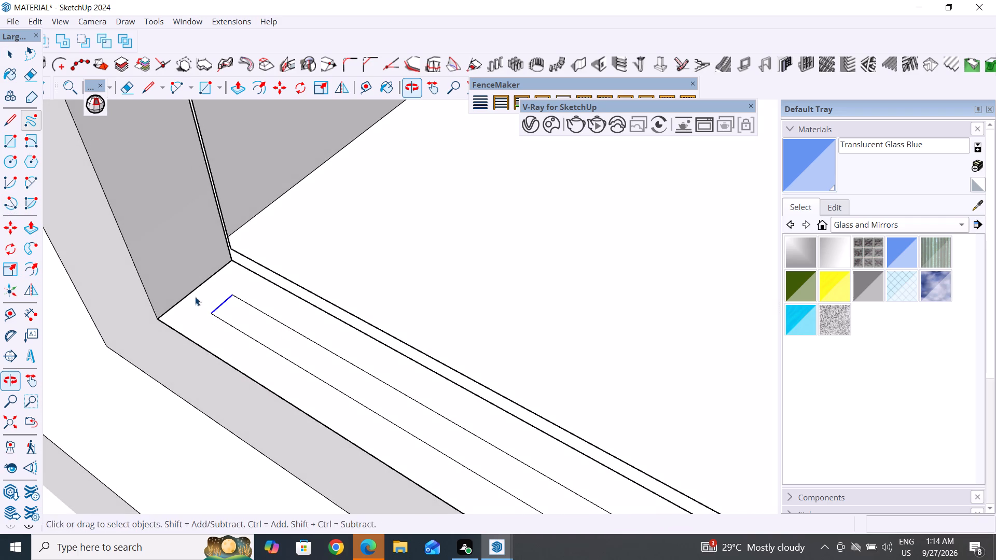
key(m)
scroll(188, 270, up, 4)
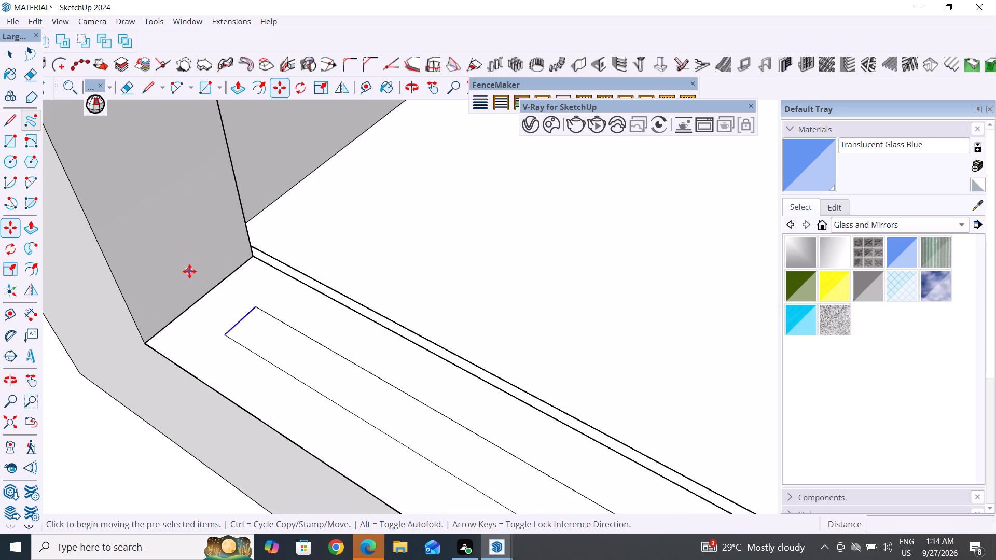
click(241, 323)
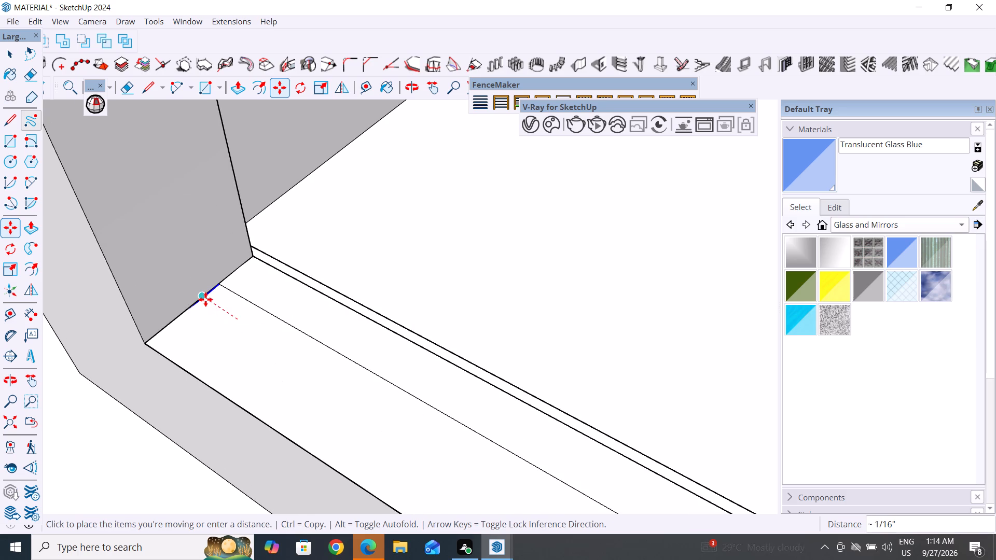
click(204, 299)
scroll(199, 359, down, 14)
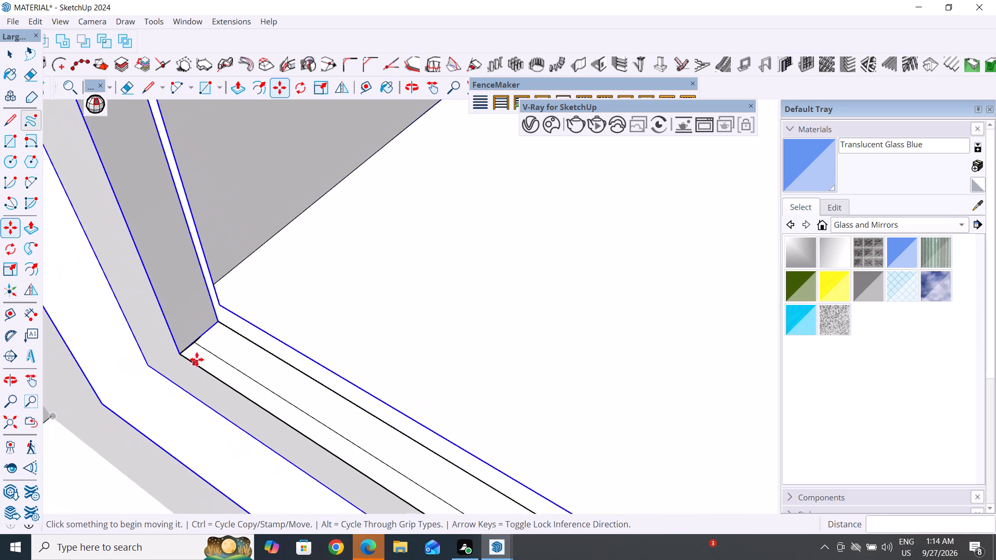
scroll(197, 359, down, 20)
scroll(197, 359, down, 20)
scroll(197, 359, down, 3)
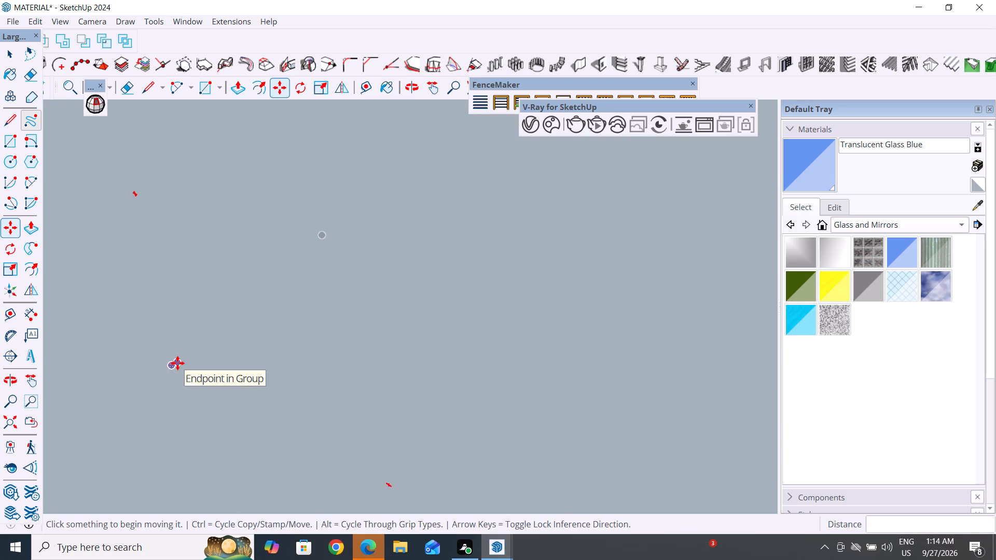
Move the central strip's short end edge at the ledge's opposite end about 1/16" onto the ledge's end edge at the upright.
scroll(177, 363, down, 13)
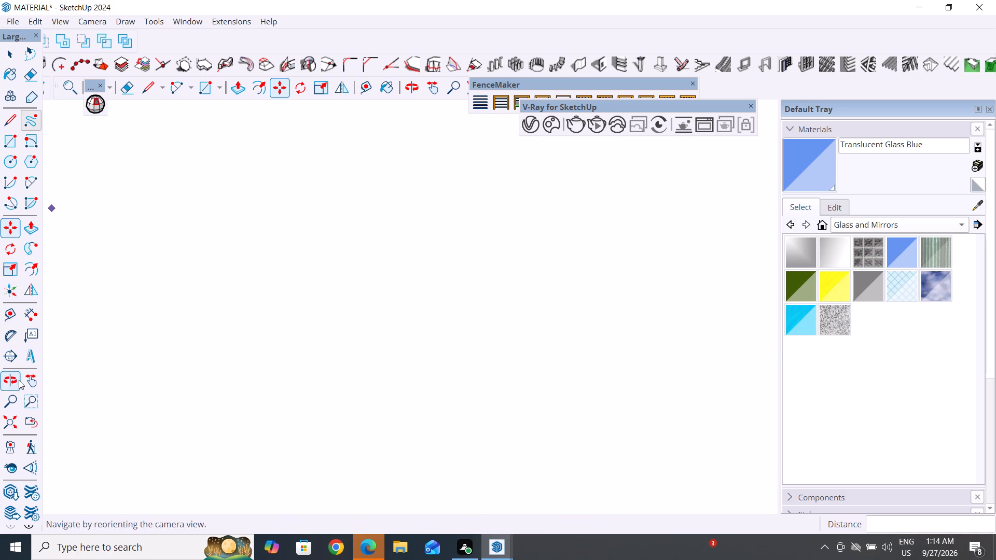
click(11, 421)
scroll(316, 327, down, 5)
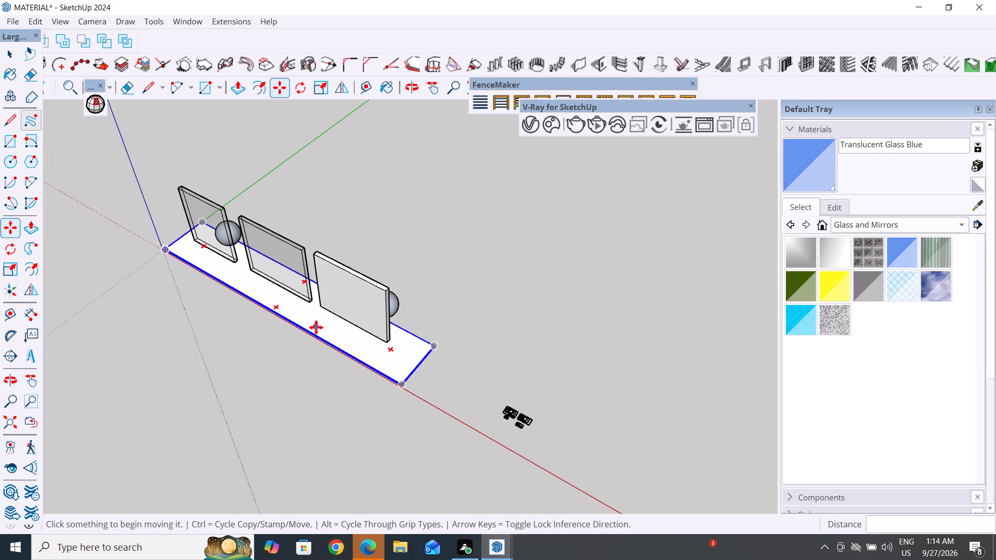
scroll(461, 400, up, 20)
scroll(461, 400, up, 4)
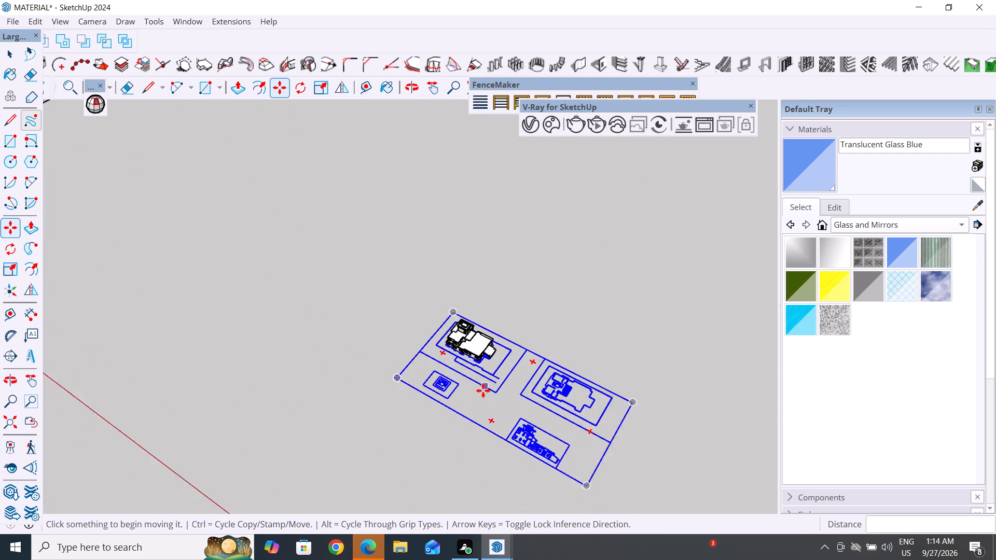
scroll(483, 390, up, 20)
scroll(483, 390, up, 8)
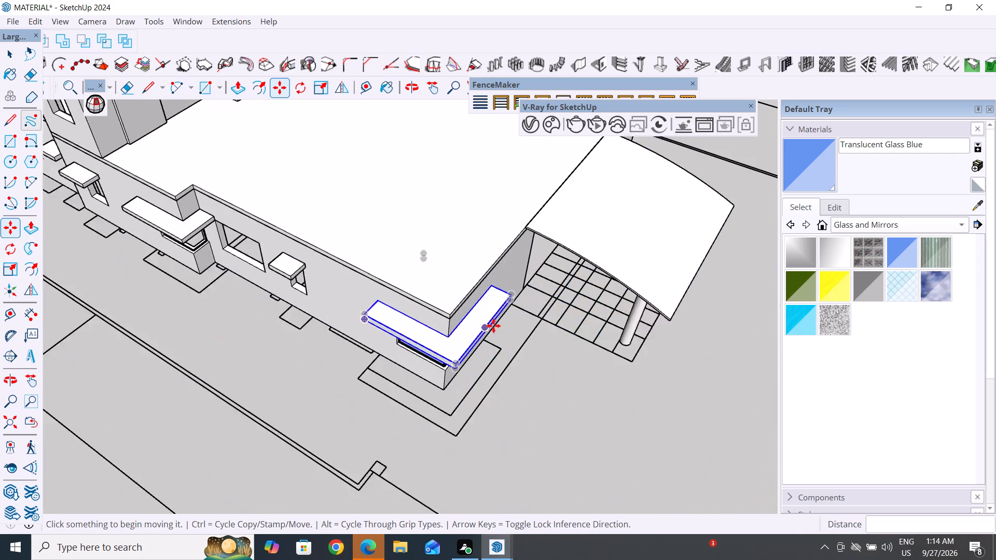
scroll(493, 326, up, 4)
middle_drag(504, 366, 469, 300)
scroll(453, 311, up, 1)
scroll(160, 206, up, 4)
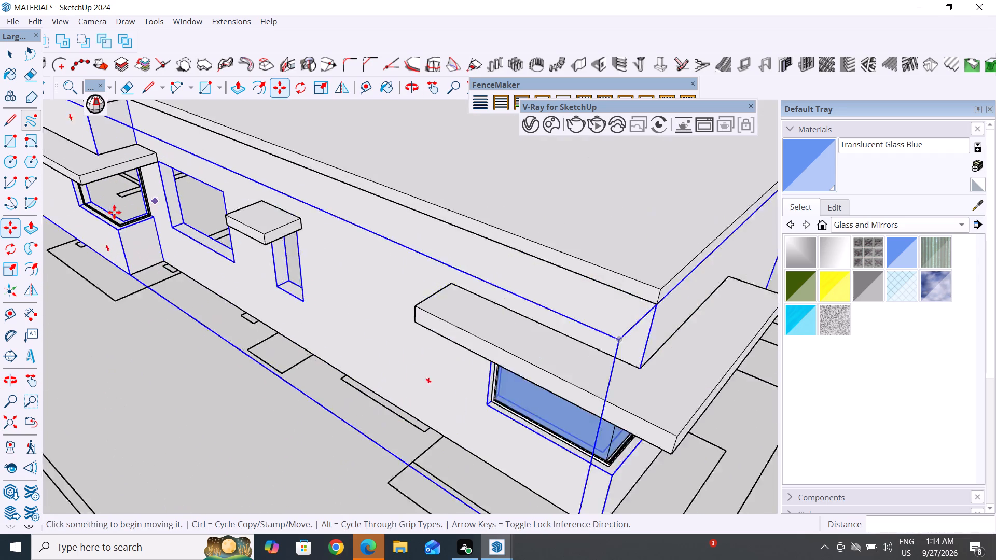
scroll(114, 212, up, 14)
middle_drag(191, 289, 236, 365)
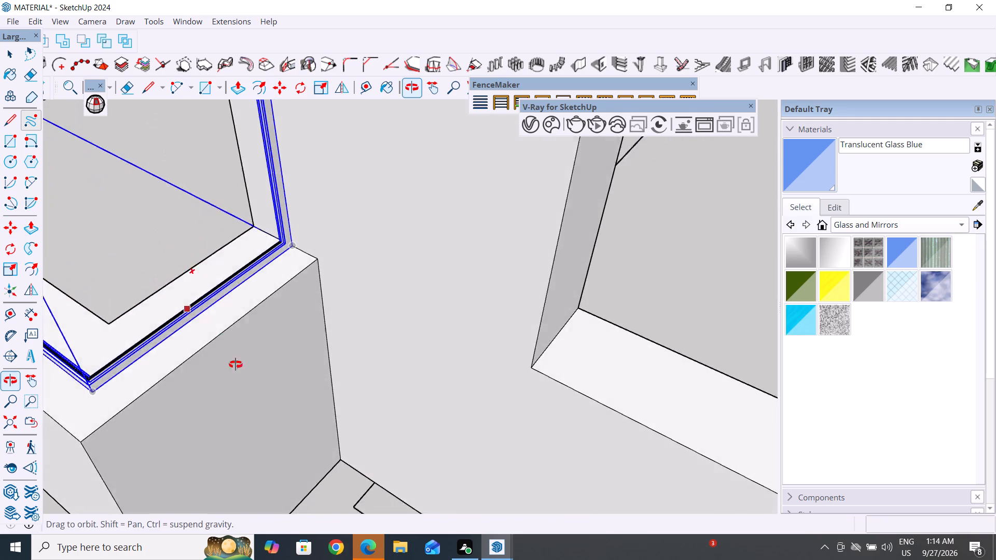
middle_drag(236, 365, 246, 383)
scroll(289, 253, up, 15)
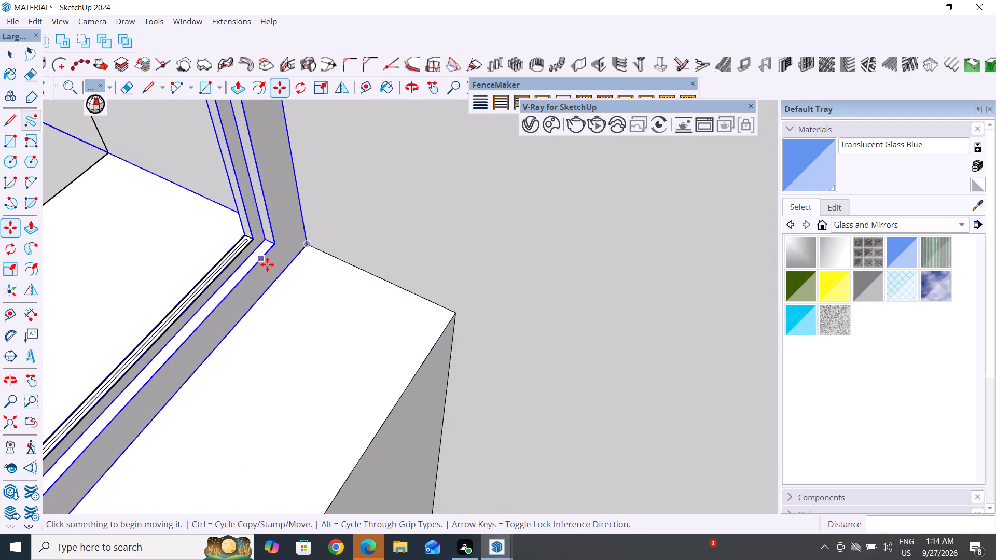
scroll(267, 264, up, 4)
click(6, 60)
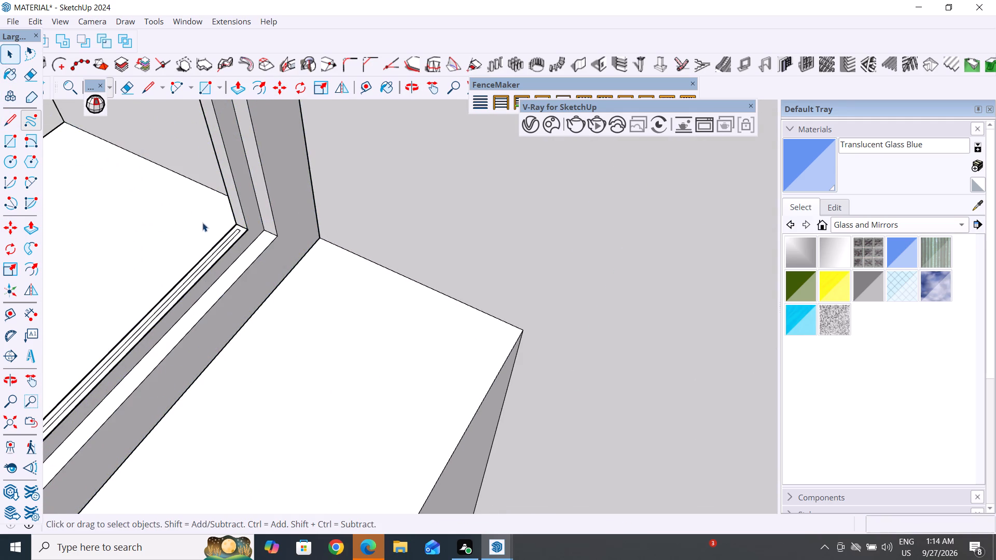
scroll(208, 218, up, 4)
scroll(267, 216, up, 14)
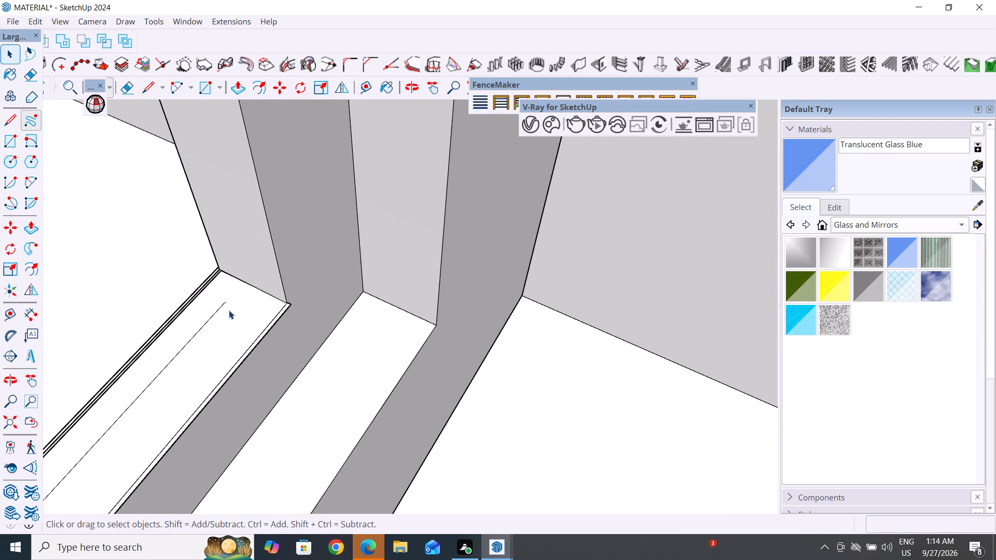
click(231, 303)
key(m)
click(234, 302)
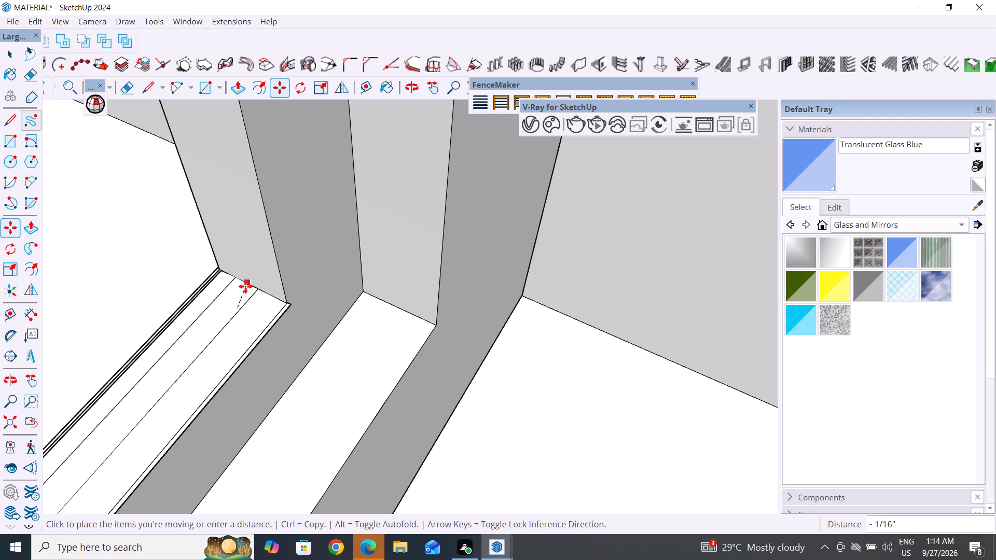
click(245, 286)
Push/pull the narrow central strip upward about 3' 9 11/16" to the inner top edge of the window frame.
click(12, 50)
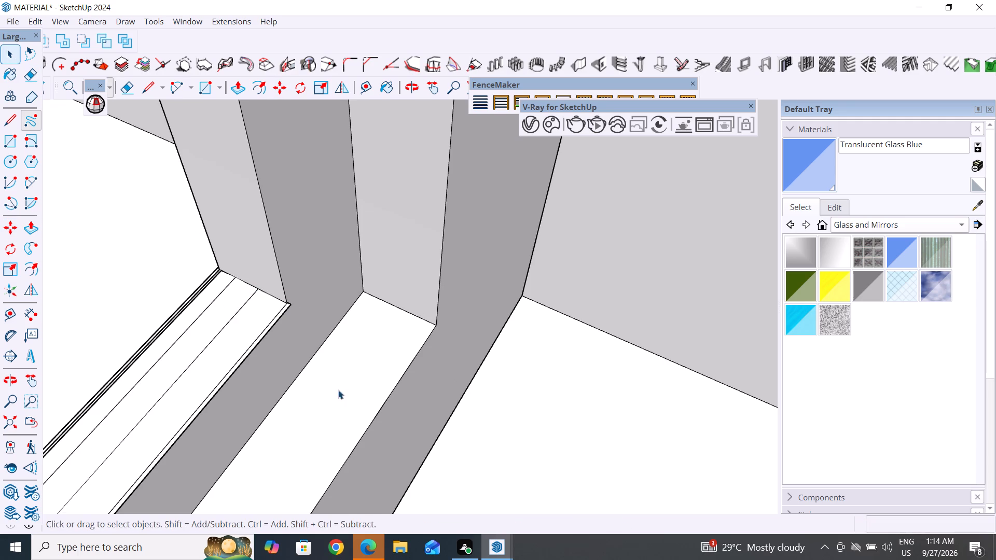
scroll(338, 390, down, 13)
scroll(300, 384, up, 2)
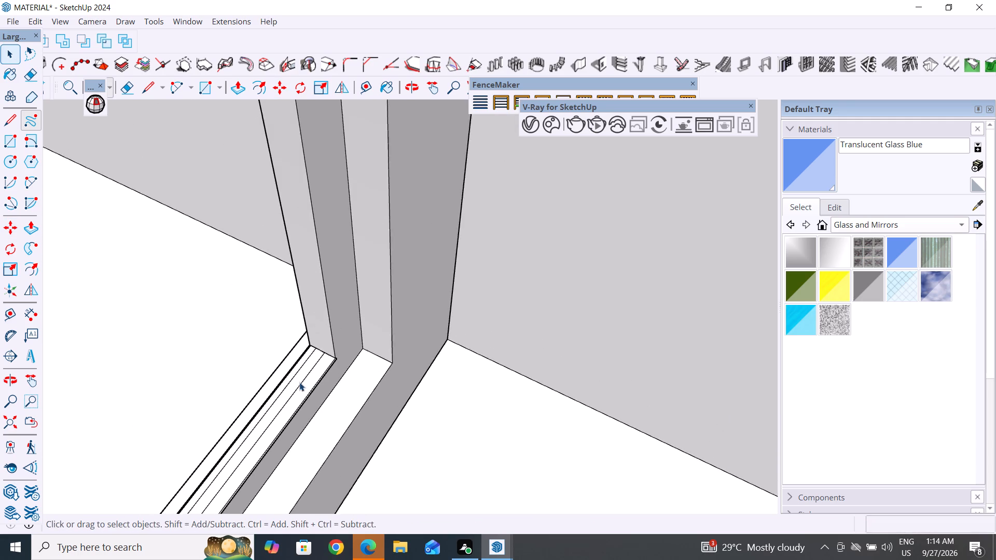
scroll(299, 382, up, 7)
click(301, 375)
middle_drag(475, 400, 409, 373)
click(242, 81)
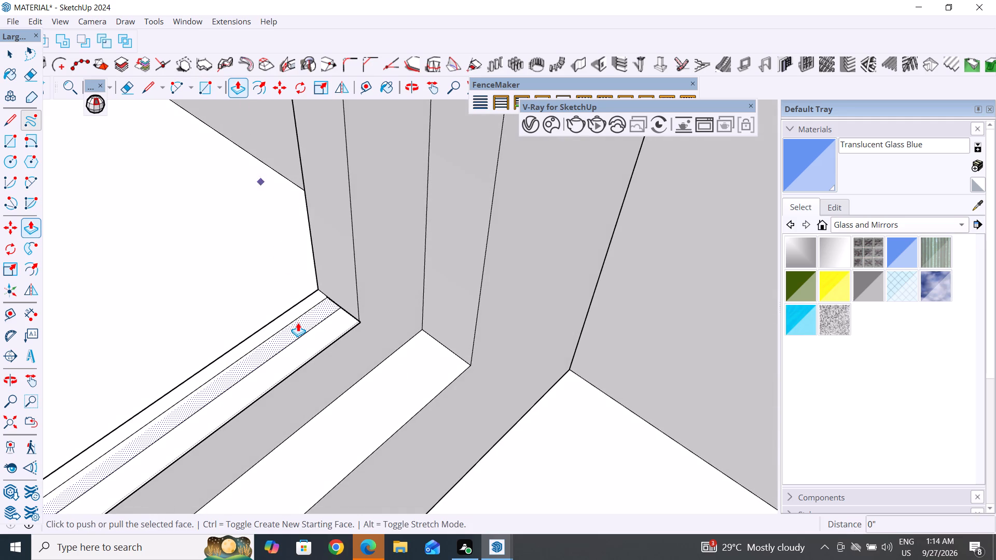
click(298, 323)
scroll(427, 408, down, 11)
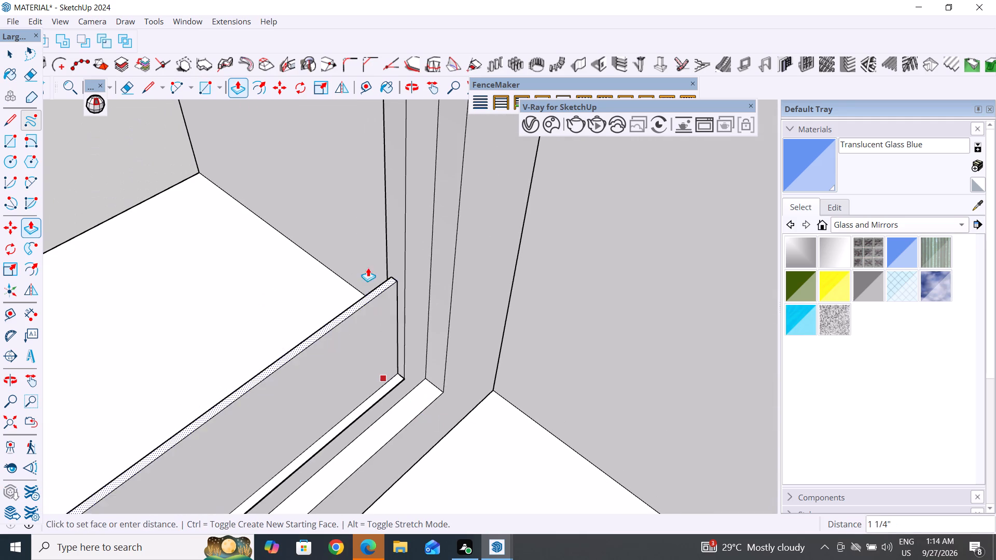
scroll(379, 261, down, 16)
scroll(379, 261, down, 16)
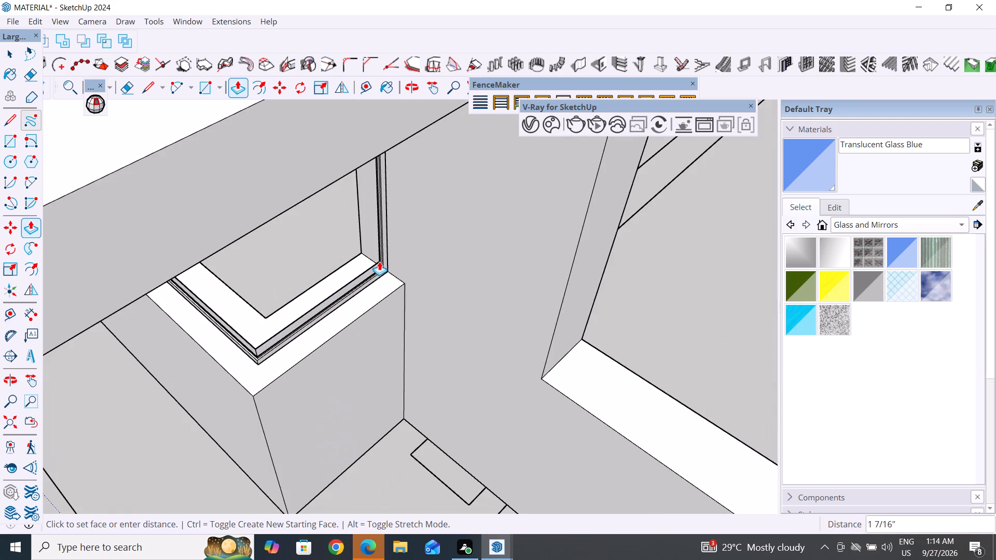
middle_drag(379, 261, 337, 106)
scroll(317, 194, down, 6)
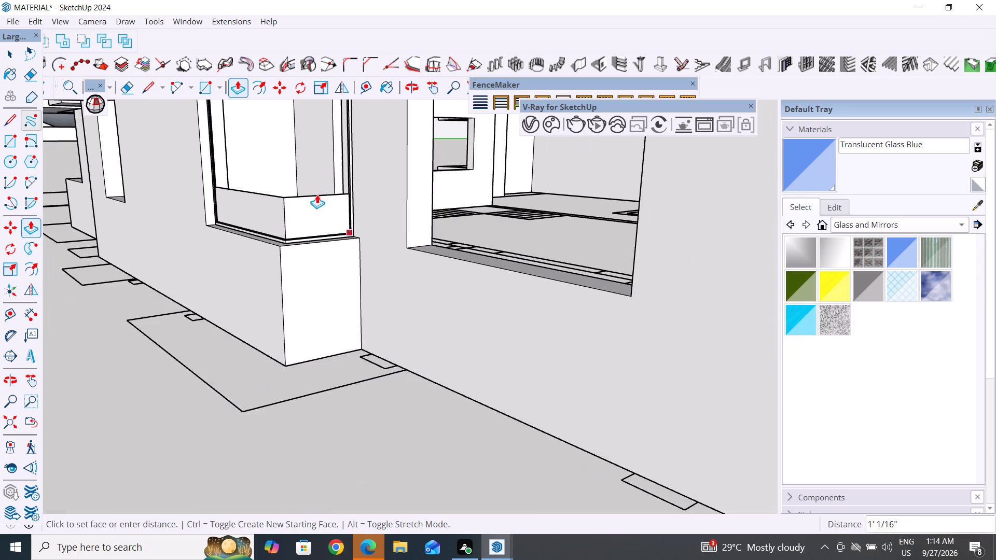
scroll(317, 194, down, 14)
middle_drag(316, 163, 325, 111)
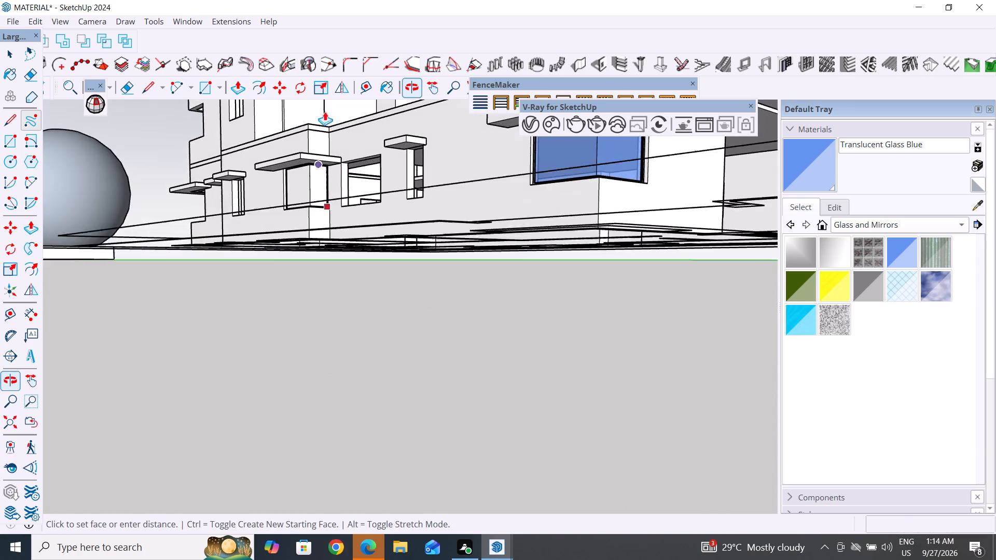
scroll(321, 159, up, 16)
scroll(327, 187, up, 9)
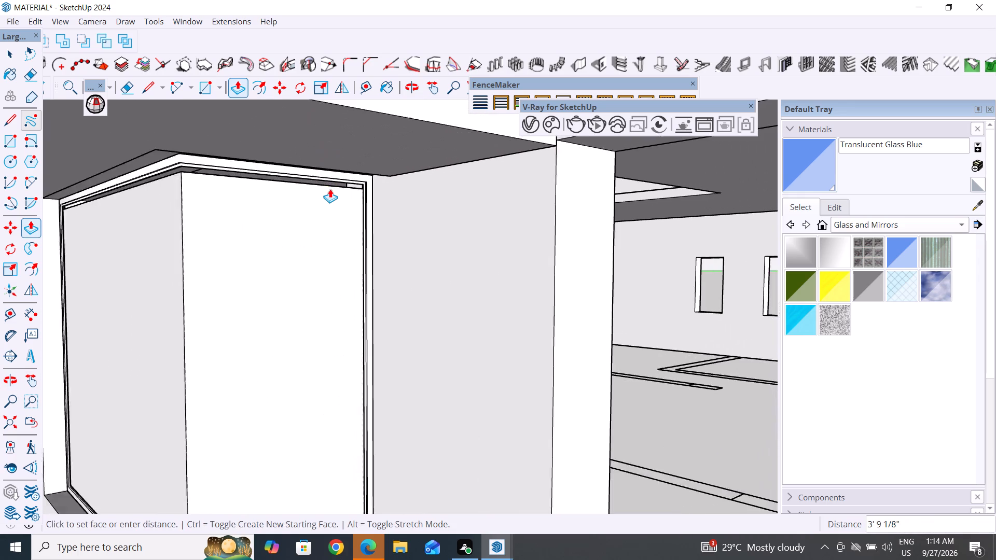
scroll(330, 189, up, 12)
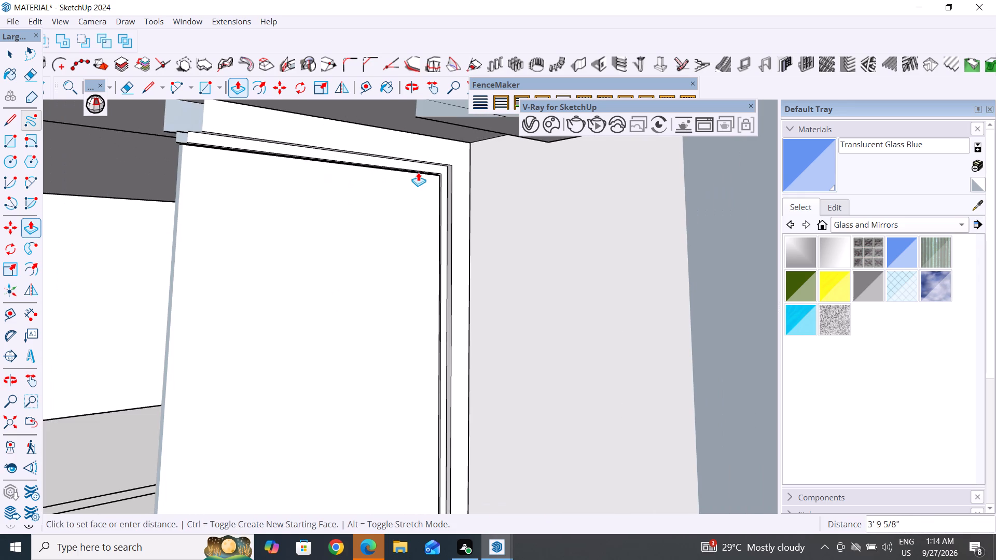
click(423, 169)
middle_drag(355, 235, 349, 247)
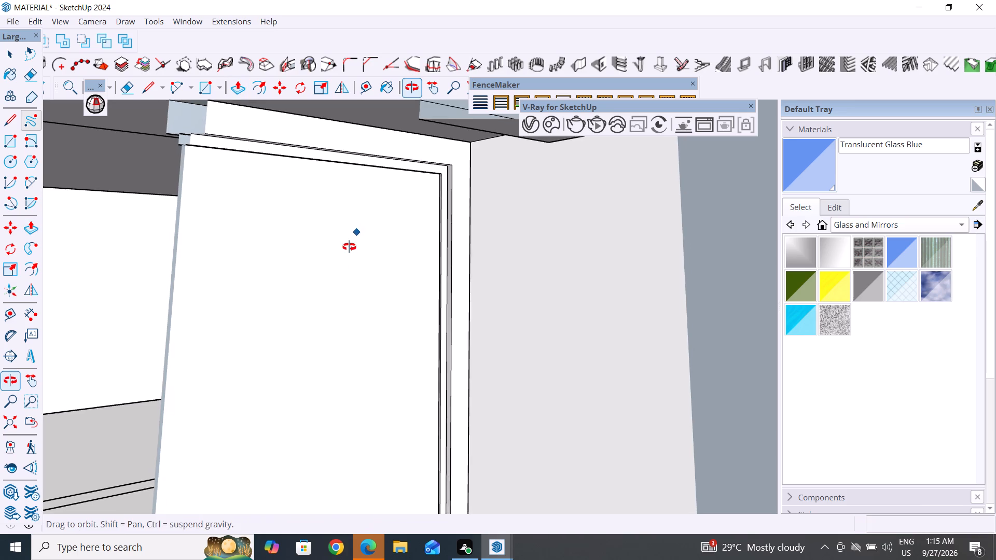
middle_drag(349, 247, 269, 265)
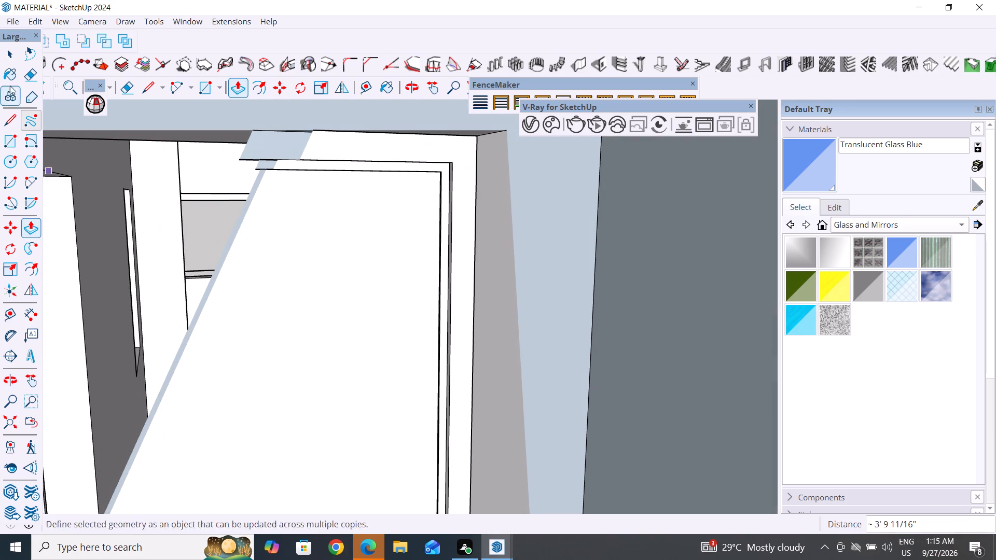
Select all connected geometry of the extruded corner glass panel and make it a group.
click(16, 60)
scroll(338, 343, down, 17)
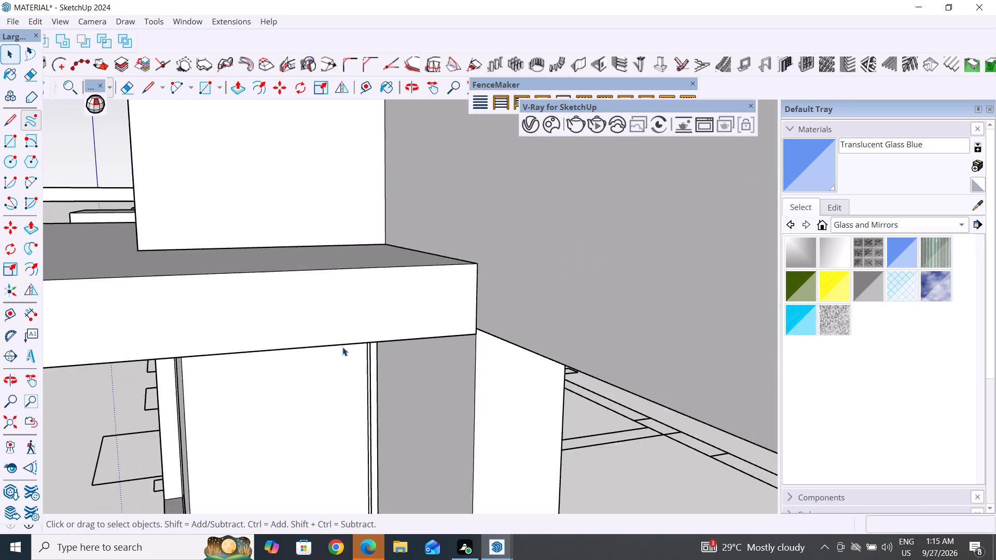
scroll(342, 347, down, 9)
middle_drag(254, 430, 404, 419)
triple_click(343, 398)
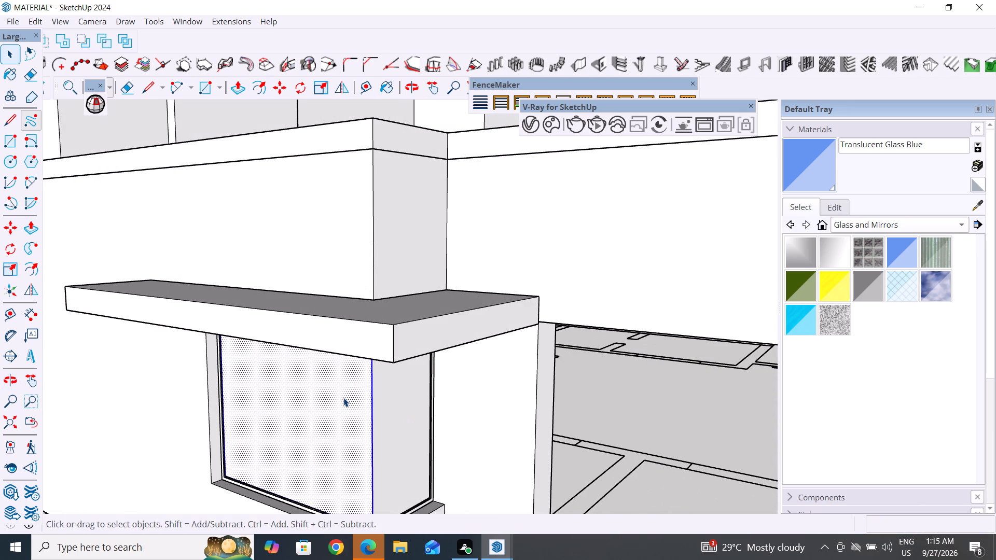
right_click(343, 398)
double_click(334, 454)
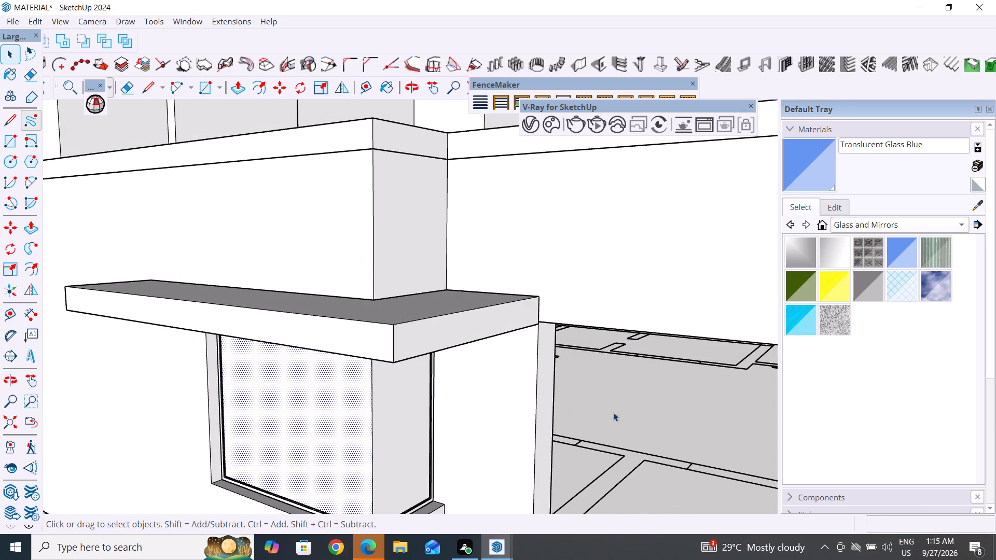
double_click(632, 403)
click(361, 412)
triple_click(362, 409)
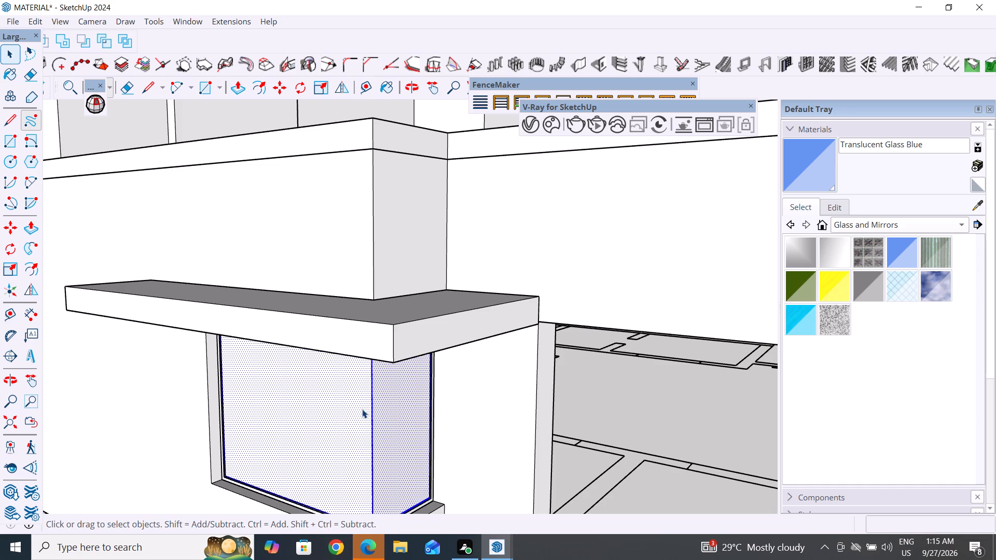
right_click(362, 409)
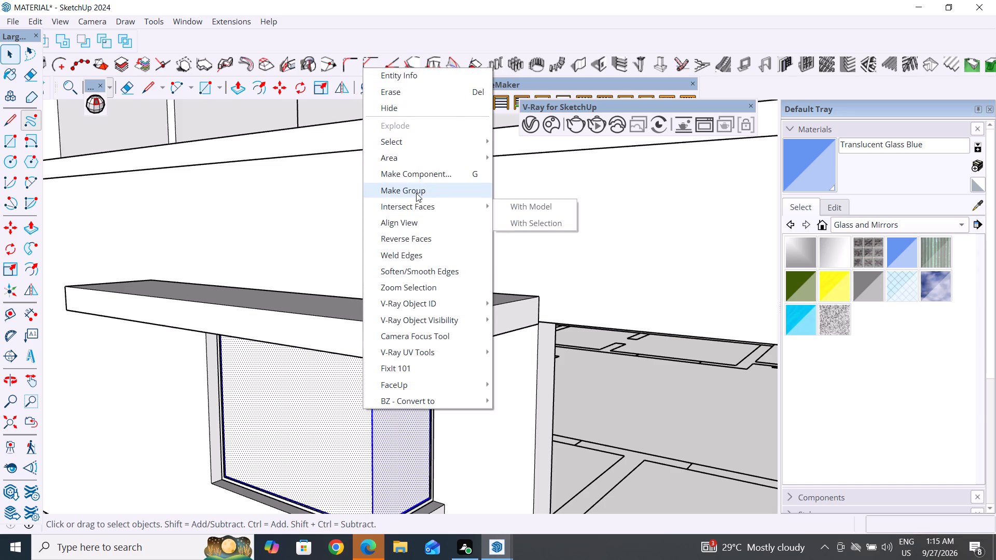
click(416, 193)
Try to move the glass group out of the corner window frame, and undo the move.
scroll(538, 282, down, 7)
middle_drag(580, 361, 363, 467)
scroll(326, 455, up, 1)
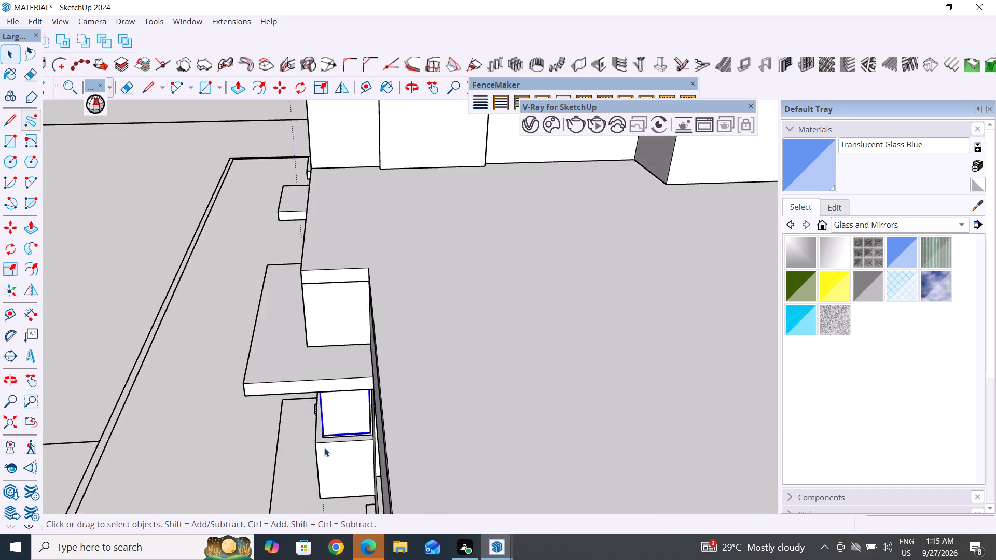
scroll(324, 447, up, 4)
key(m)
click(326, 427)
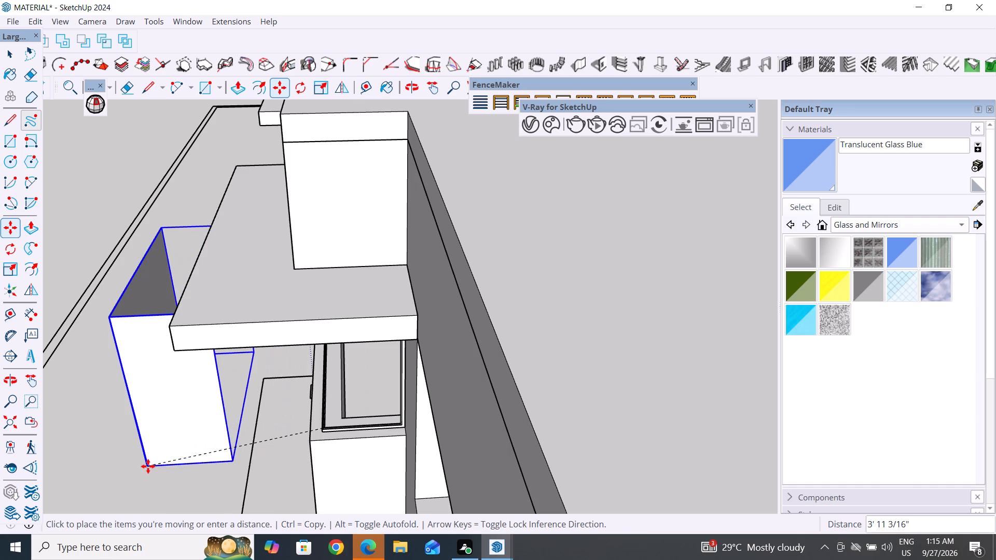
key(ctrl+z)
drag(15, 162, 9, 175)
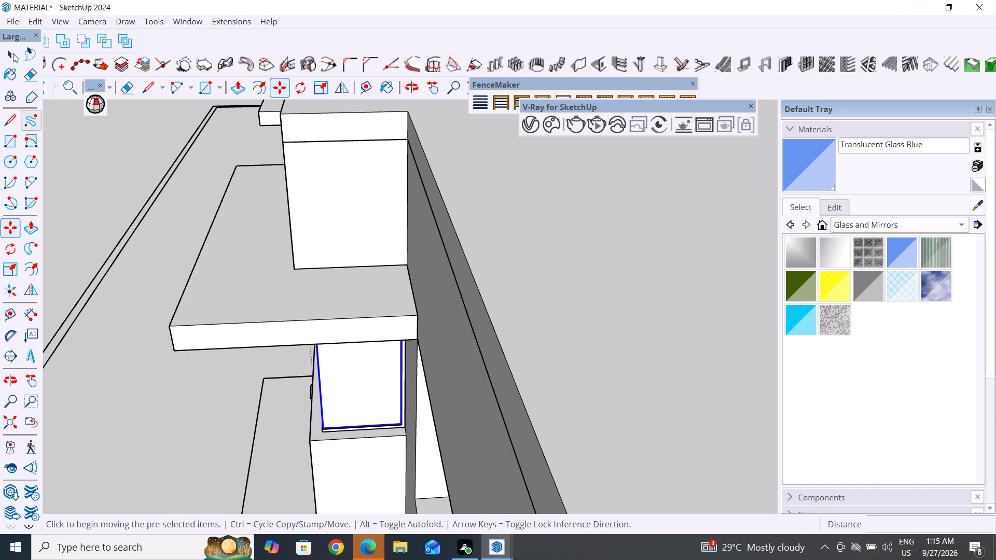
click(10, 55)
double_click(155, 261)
Paint the corner window's glass group with Translucent Glass Blue.
middle_drag(175, 324, 275, 343)
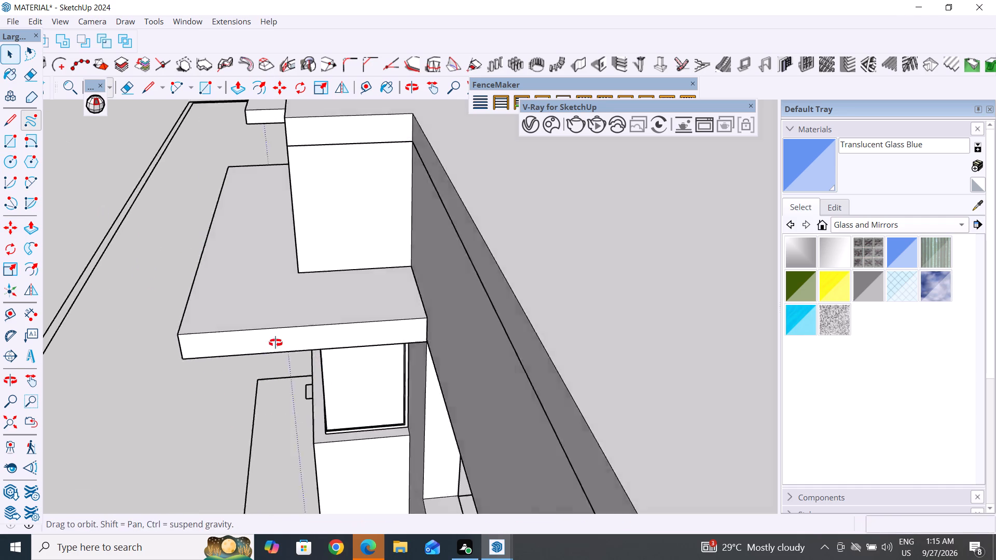
middle_drag(275, 343, 520, 277)
scroll(407, 272, down, 6)
click(400, 312)
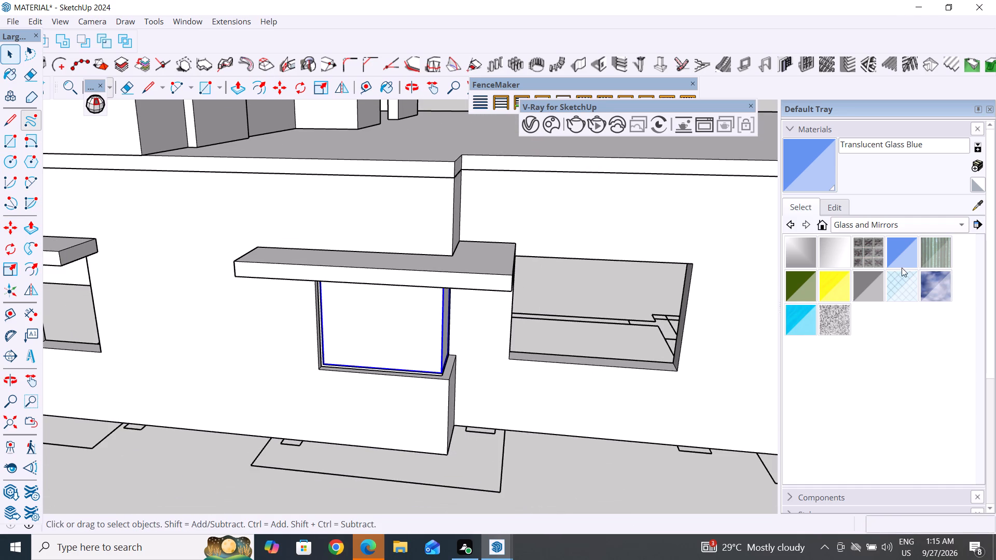
click(896, 250)
click(384, 314)
middle_drag(459, 345, 176, 283)
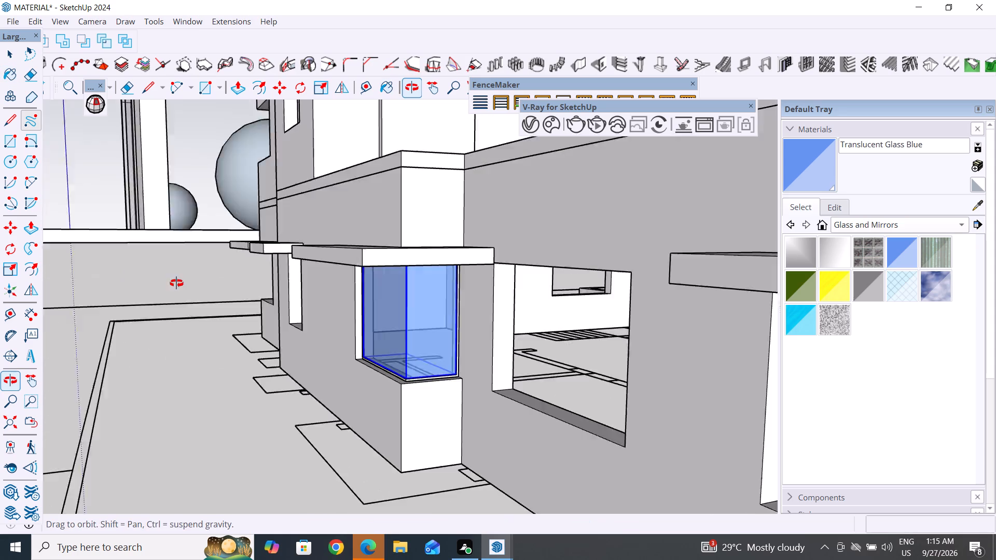
middle_drag(176, 283, 423, 351)
scroll(400, 316, down, 14)
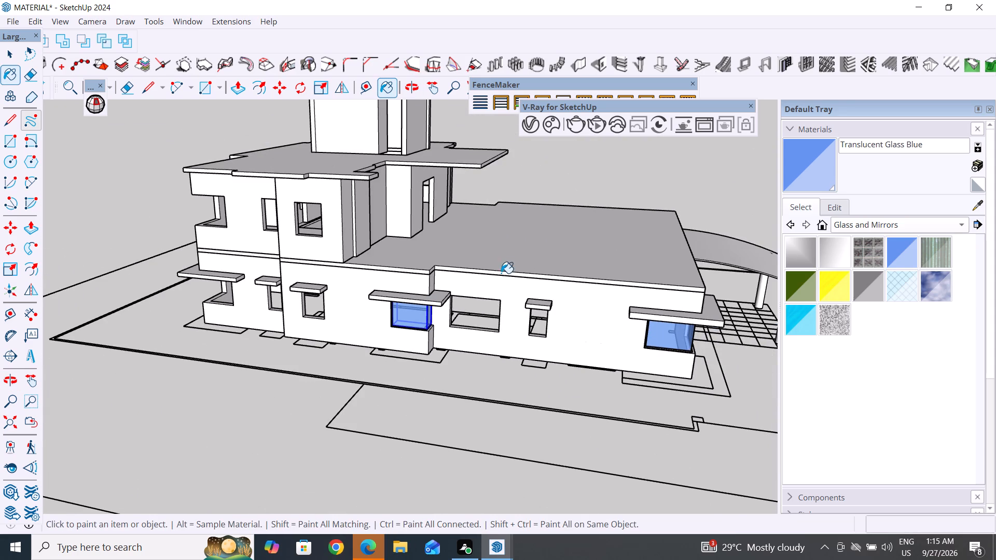
middle_drag(265, 293, 302, 327)
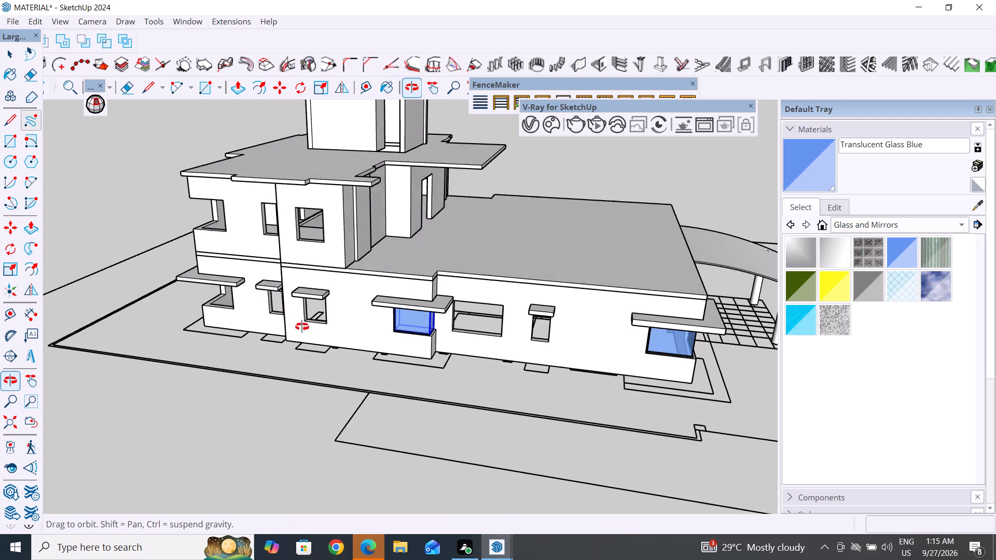
Draw two joined lines along the middle of the unglazed ground-floor corner window's sill, the first 4' 4" long, meeting at the corner.
middle_drag(302, 327, 649, 278)
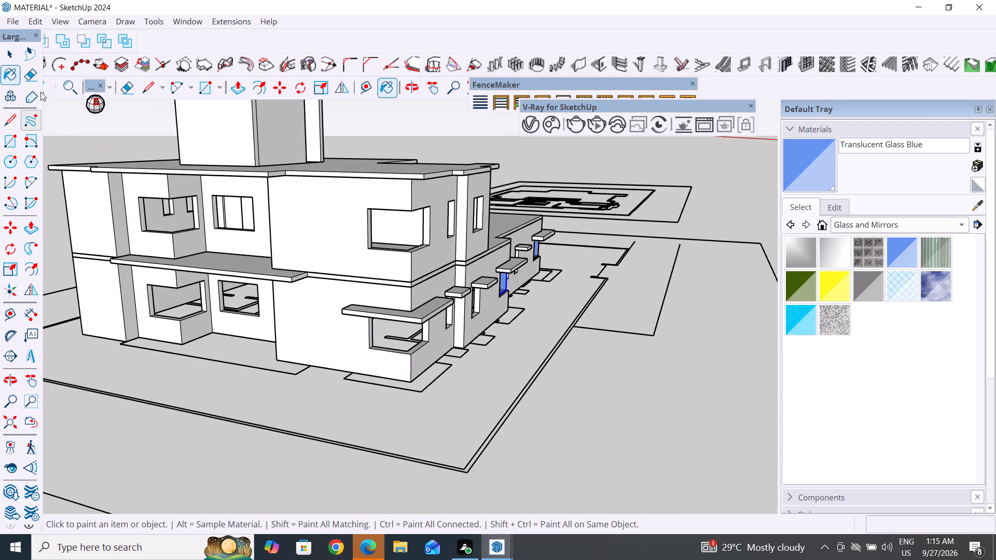
click(9, 50)
scroll(441, 402, up, 6)
scroll(417, 342, up, 5)
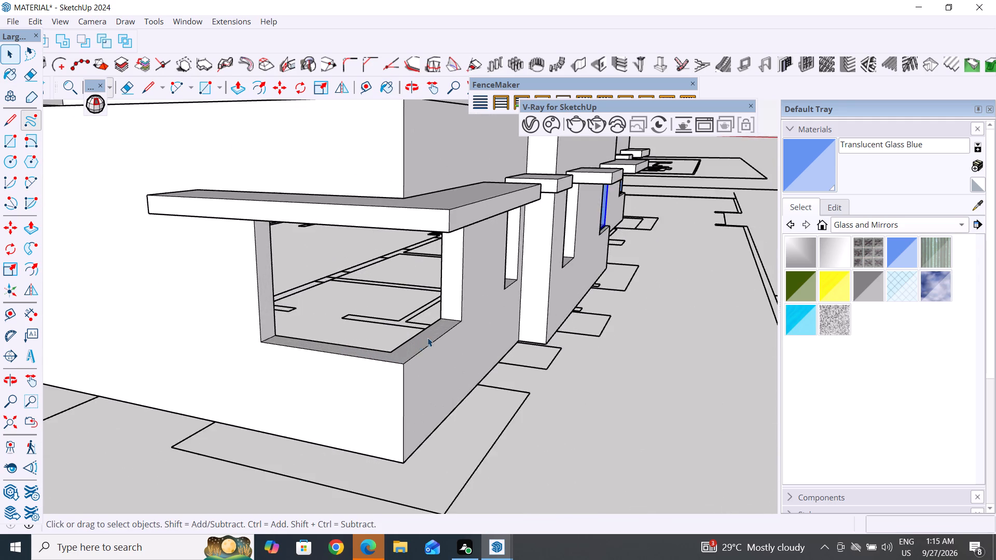
scroll(427, 337, up, 11)
middle_drag(451, 327, 462, 375)
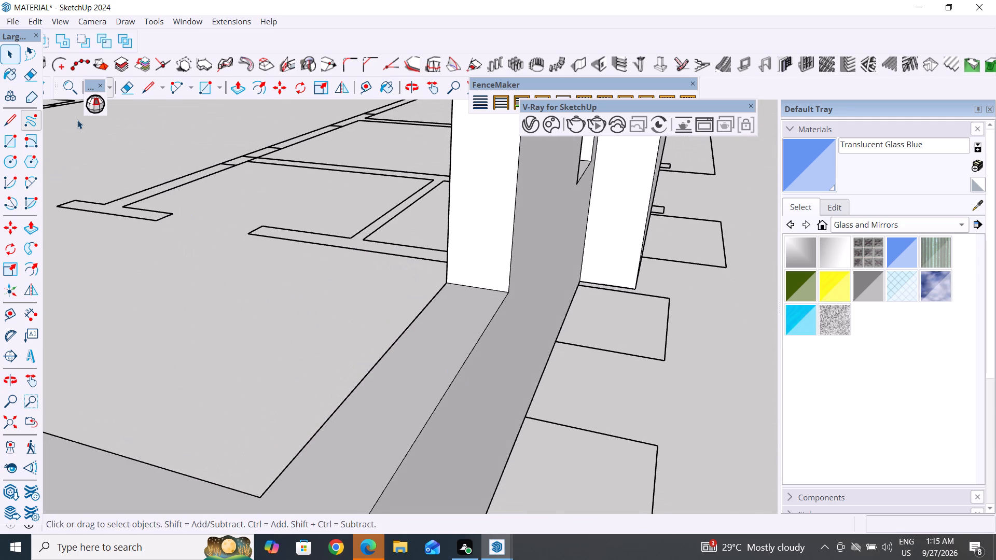
click(9, 120)
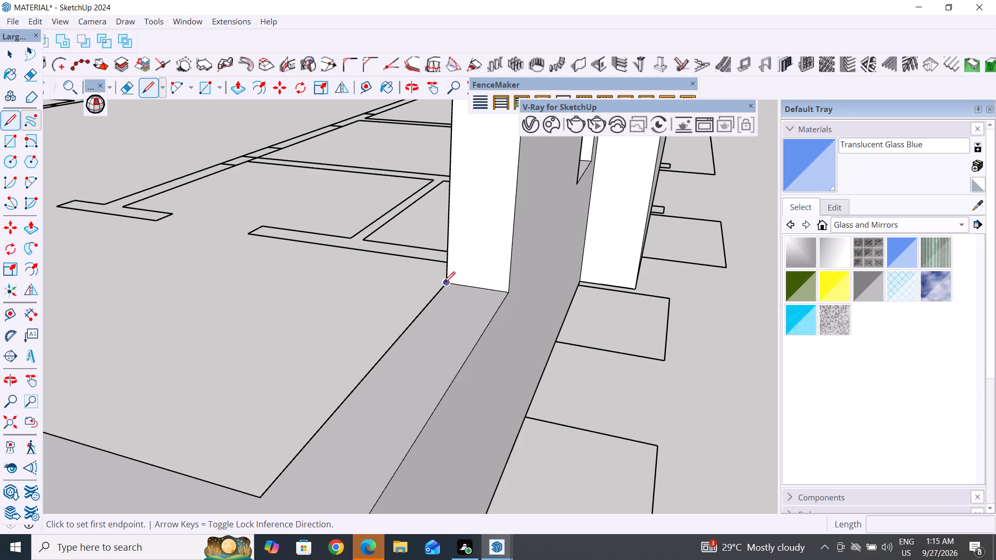
click(477, 288)
scroll(477, 288, down, 6)
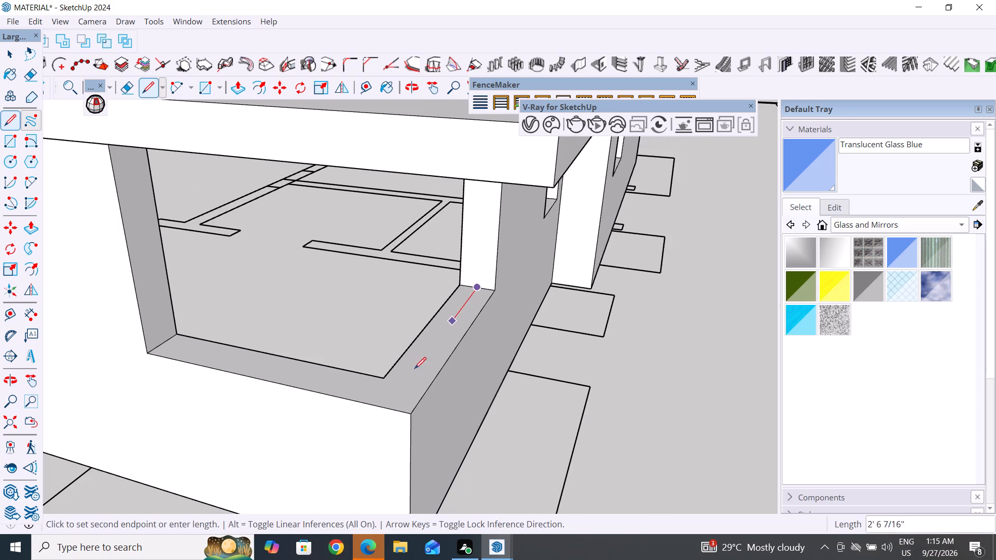
click(398, 393)
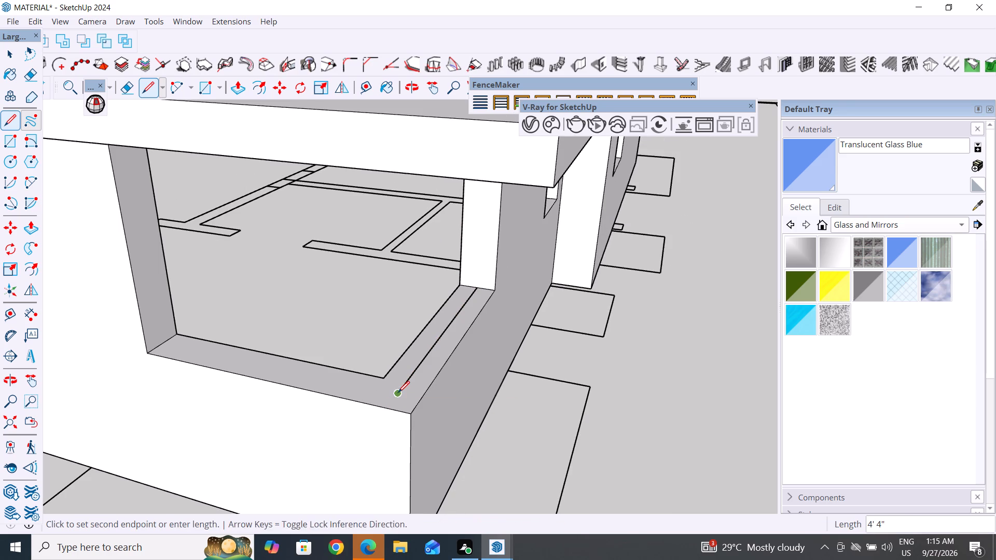
click(162, 346)
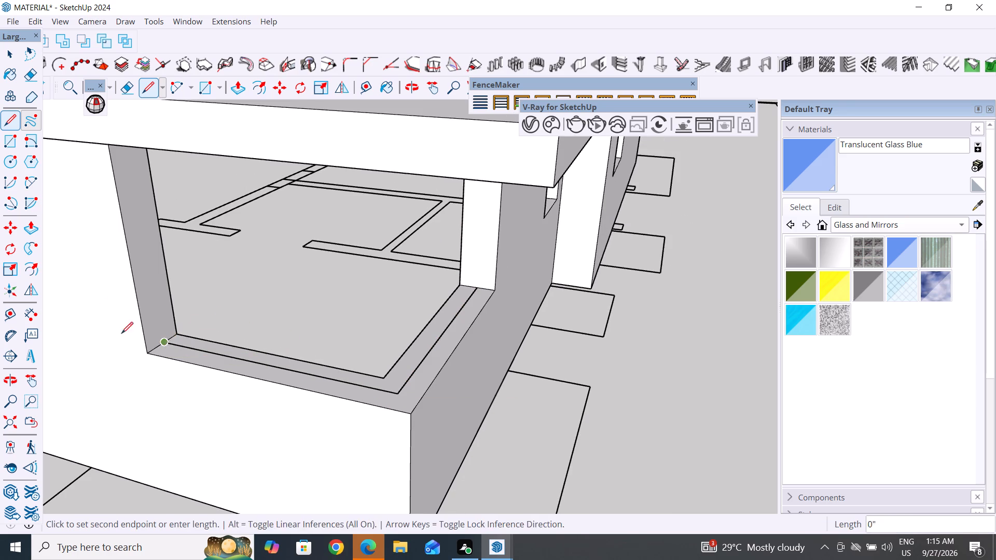
click(7, 52)
Draw a 4' vertical line up the jamb from the end of the first 4' 4" sill line to the window head.
scroll(504, 312, up, 3)
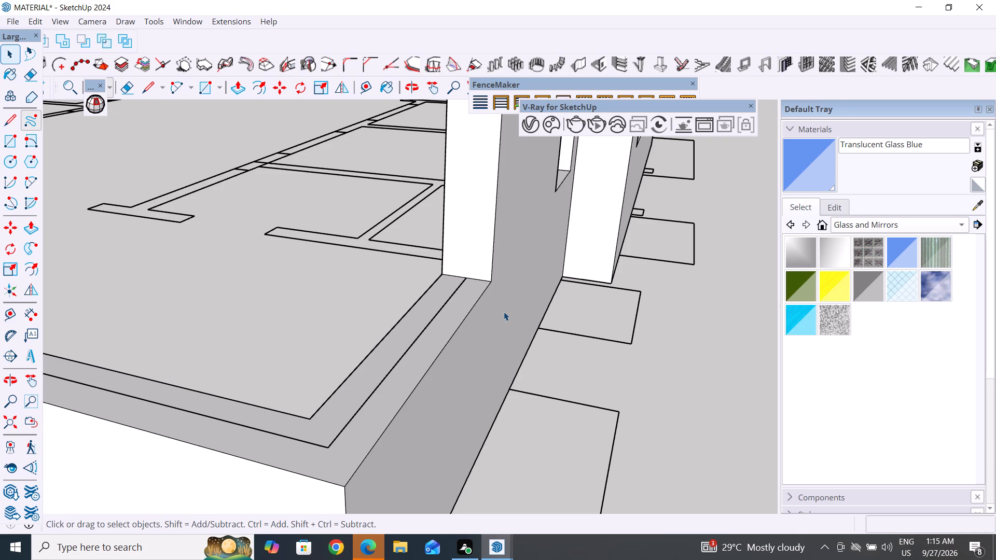
click(455, 295)
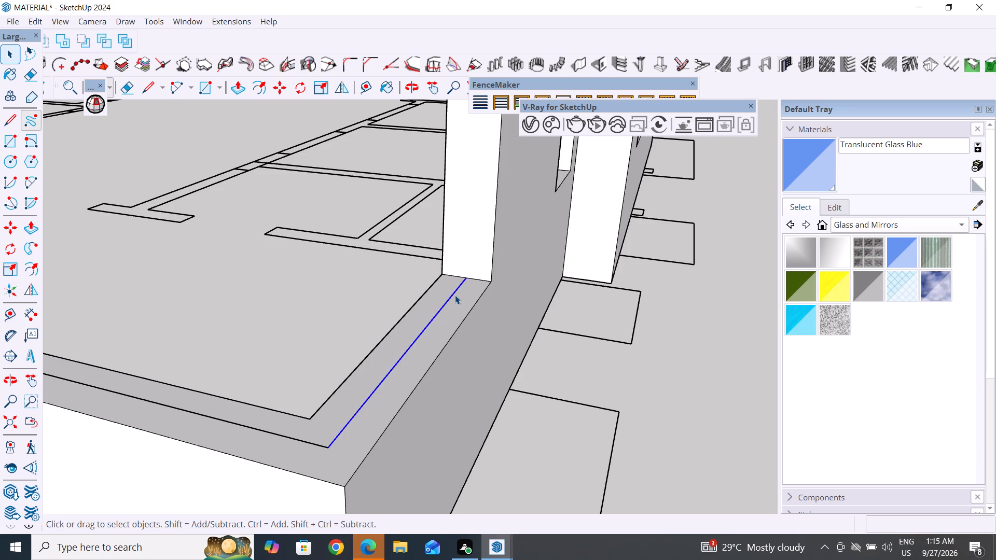
scroll(489, 369, down, 6)
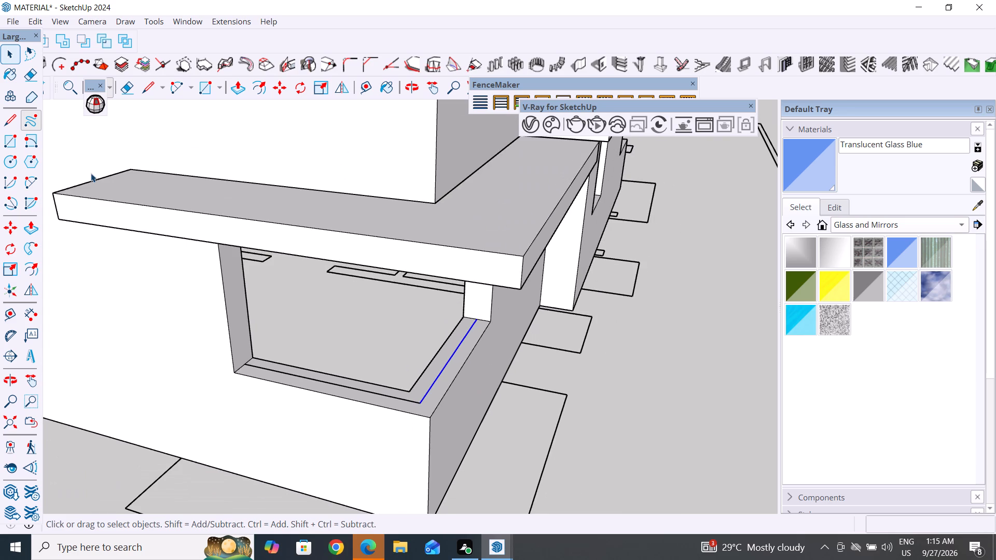
click(12, 119)
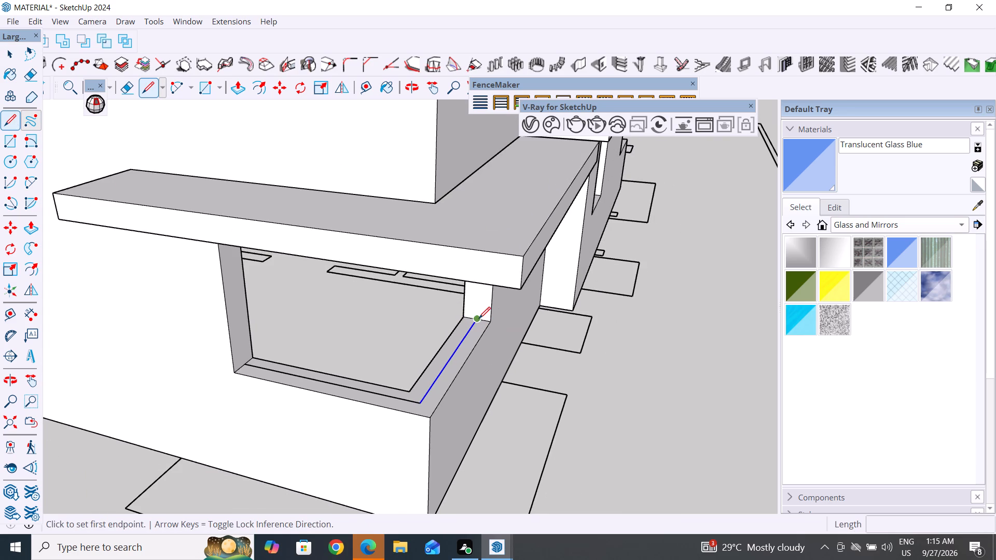
click(479, 318)
scroll(479, 318, down, 5)
middle_drag(479, 318, 486, 153)
scroll(479, 144, up, 4)
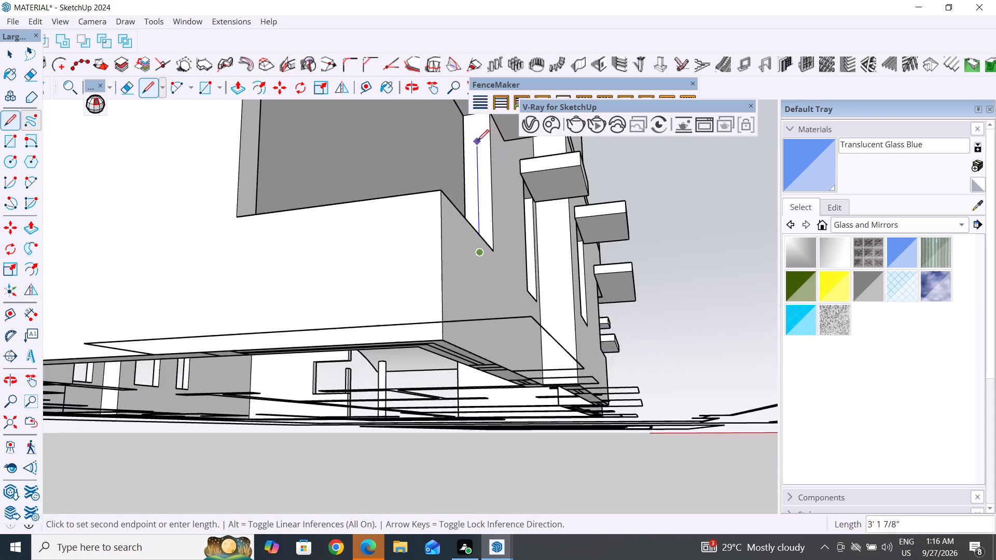
scroll(477, 141, up, 5)
scroll(477, 137, down, 9)
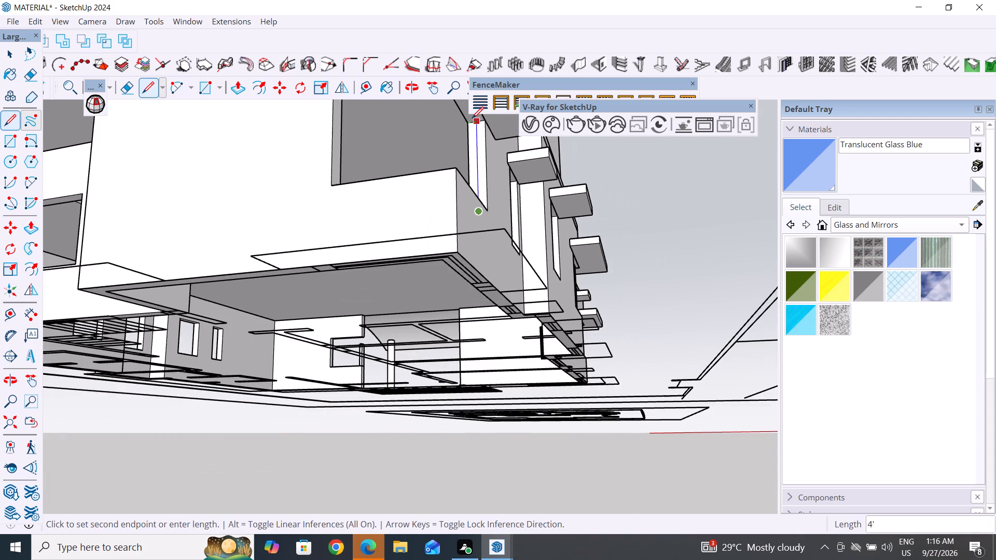
scroll(472, 118, up, 4)
click(477, 121)
key(grave)
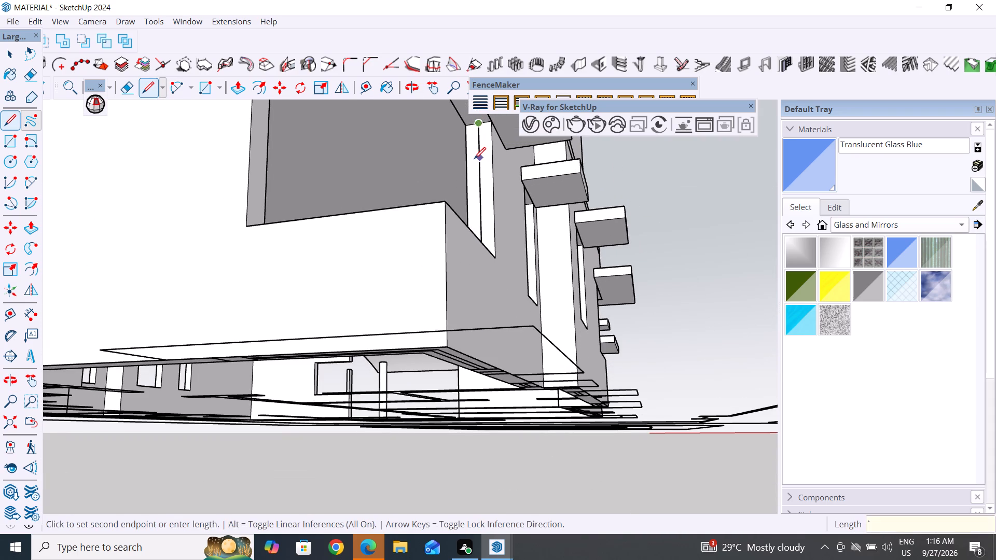
key(Escape)
key(Escape)
Draw a matching 4' vertical line up the middle of the corner window's opposite jamb, from the sill line to the head.
middle_drag(577, 242, 477, 299)
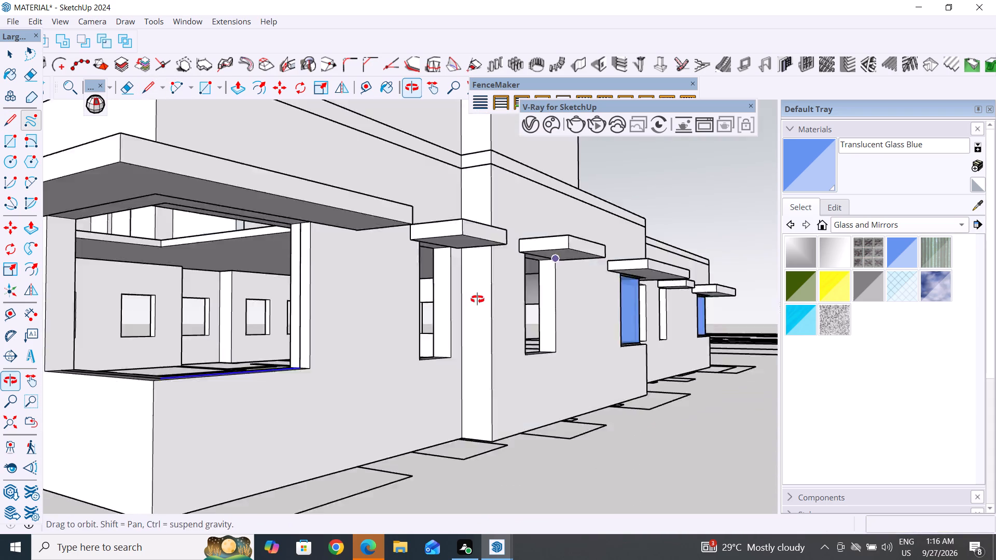
middle_drag(477, 299, 461, 305)
scroll(571, 287, down, 6)
middle_drag(364, 327, 272, 346)
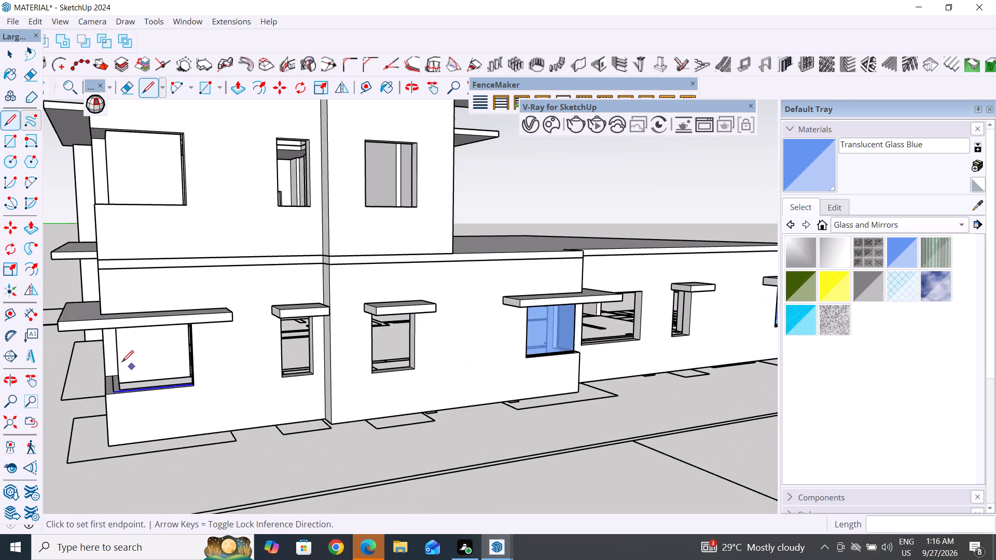
scroll(104, 358, up, 3)
middle_drag(105, 363, 126, 325)
scroll(126, 325, up, 1)
scroll(141, 284, up, 1)
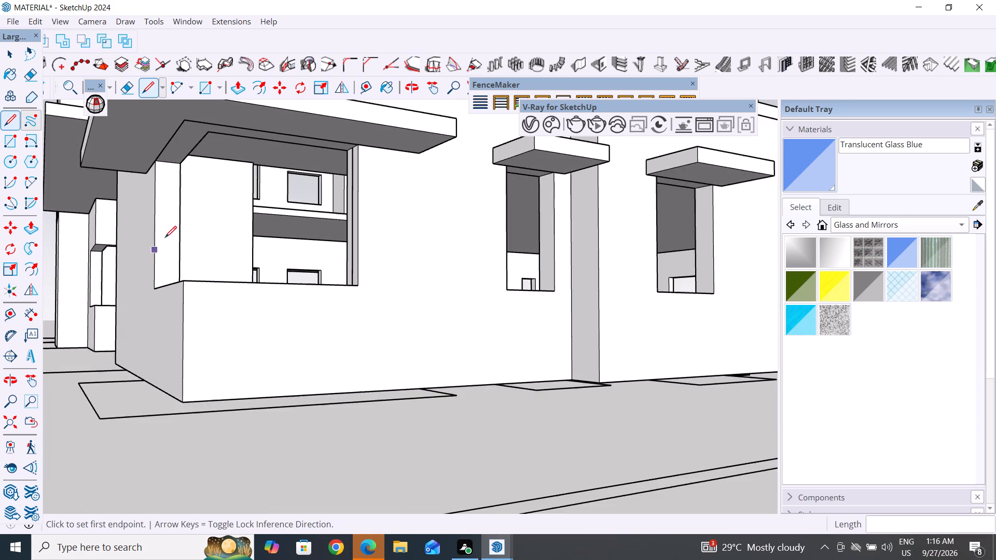
scroll(171, 228, up, 3)
middle_drag(184, 233, 186, 262)
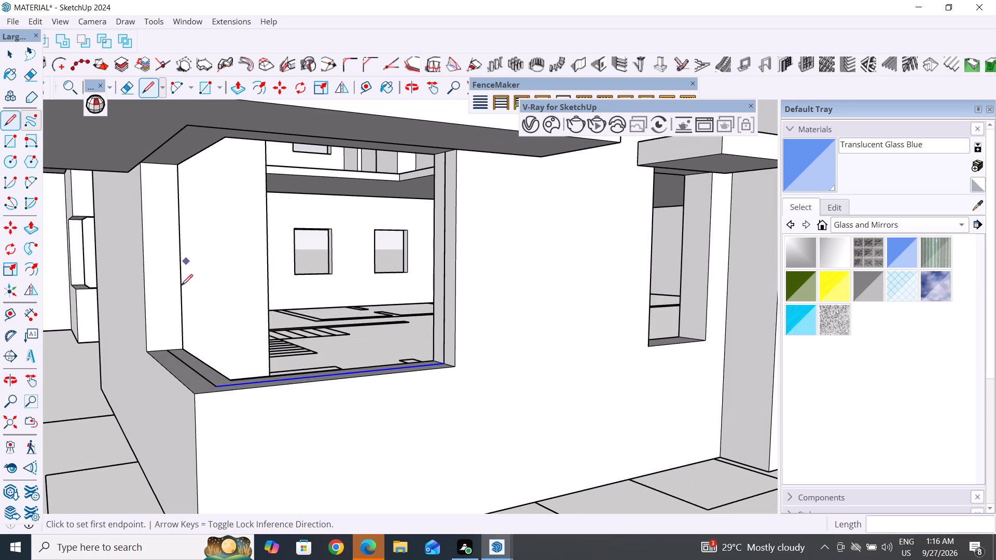
click(168, 352)
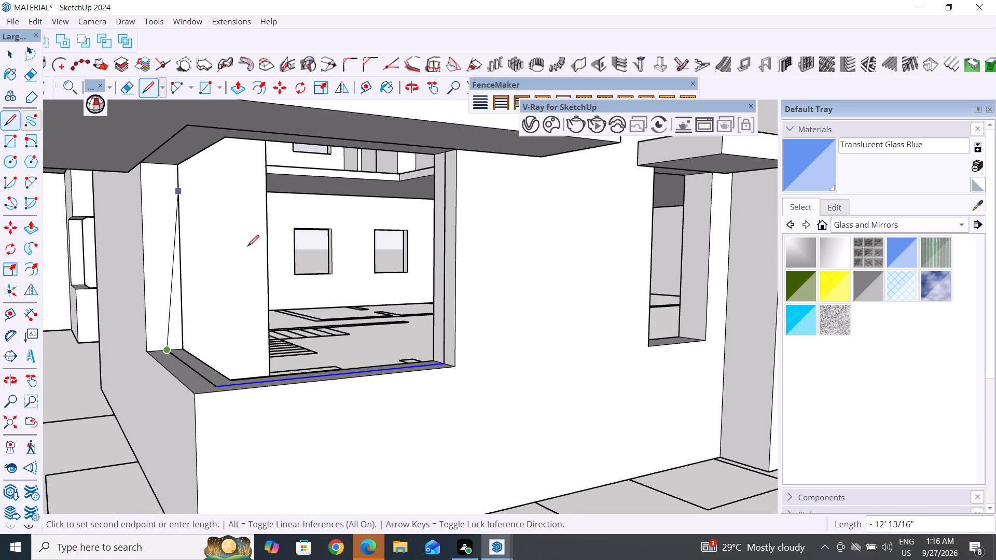
click(160, 162)
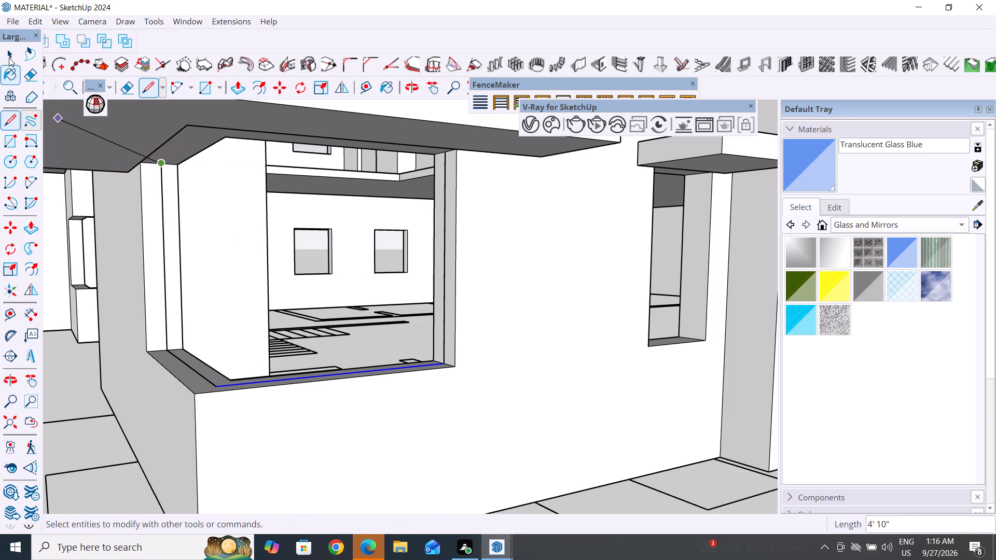
click(9, 53)
Draw two joined centre lines along the underside of the window head, 4' 4 1/2" and 4' 4" long, linking both jamb lines.
middle_drag(151, 173, 177, 89)
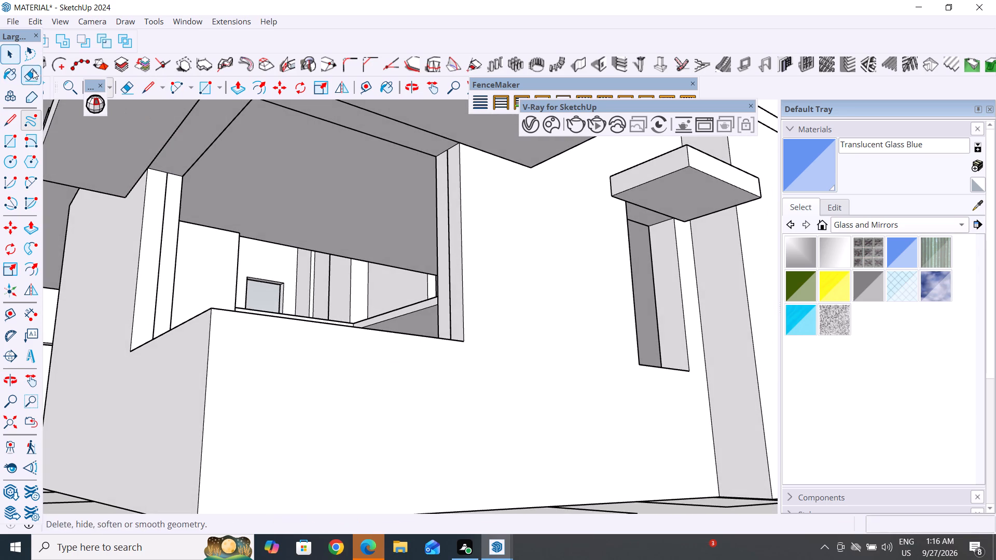
click(8, 121)
click(169, 174)
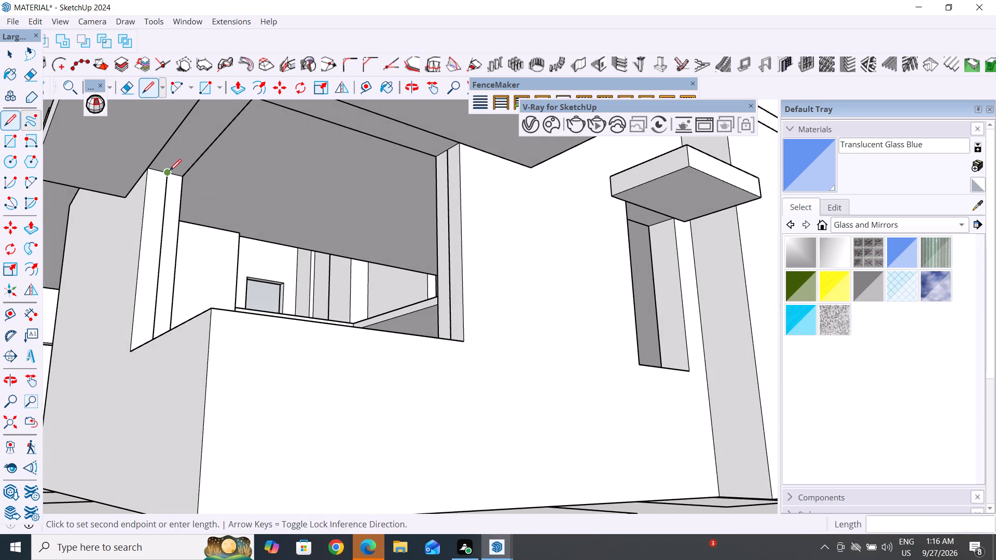
scroll(204, 140, down, 11)
middle_drag(204, 138, 205, 135)
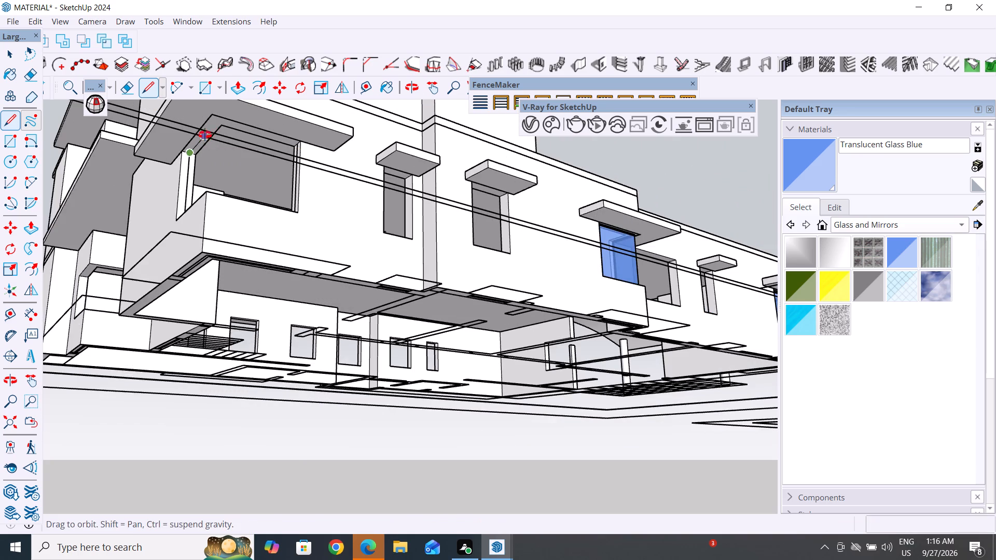
middle_drag(205, 135, 231, 105)
scroll(229, 111, up, 12)
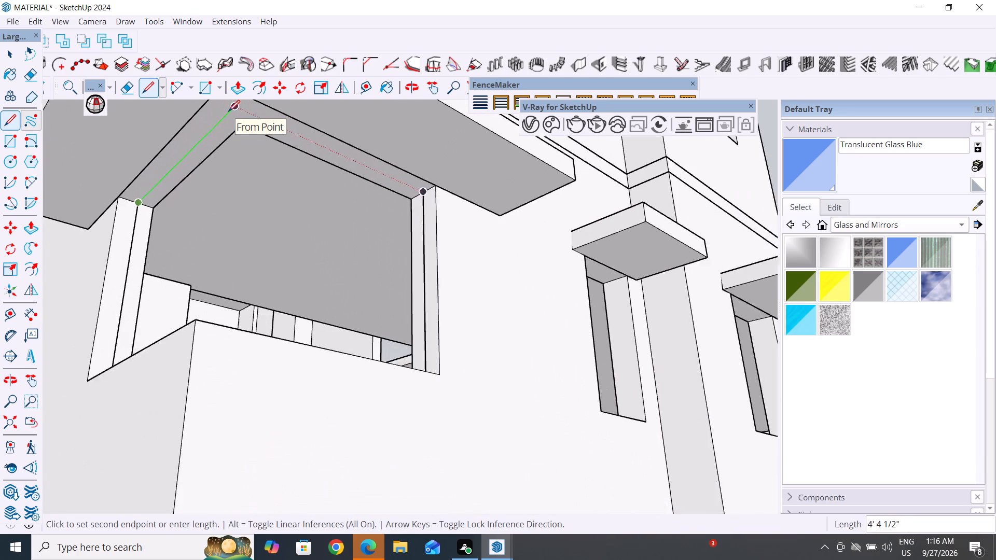
scroll(228, 111, down, 11)
scroll(225, 105, up, 2)
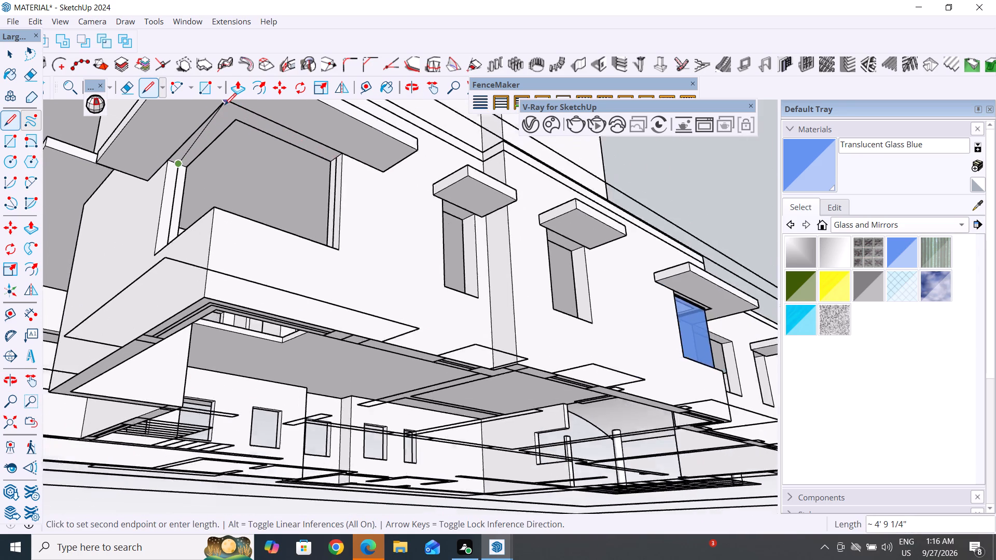
scroll(225, 105, up, 6)
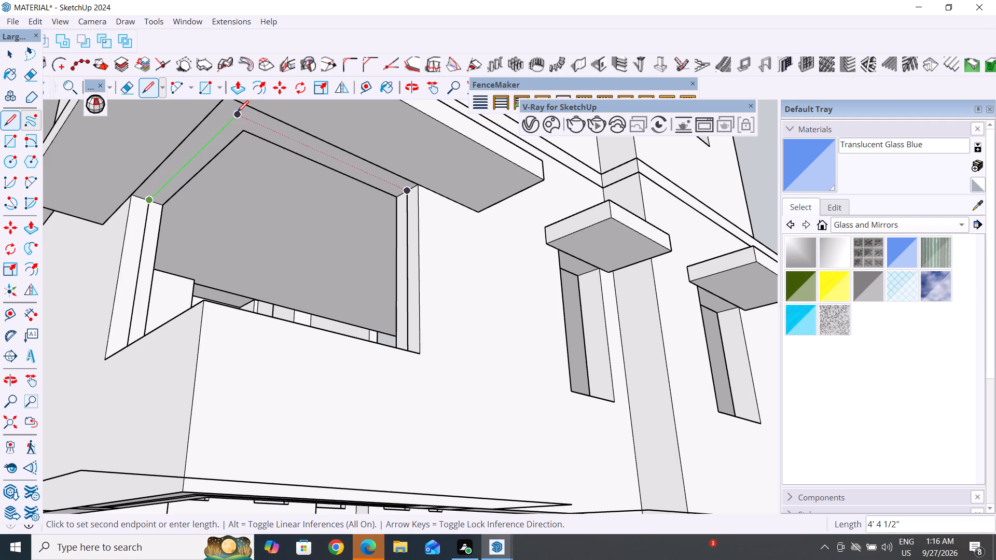
click(237, 113)
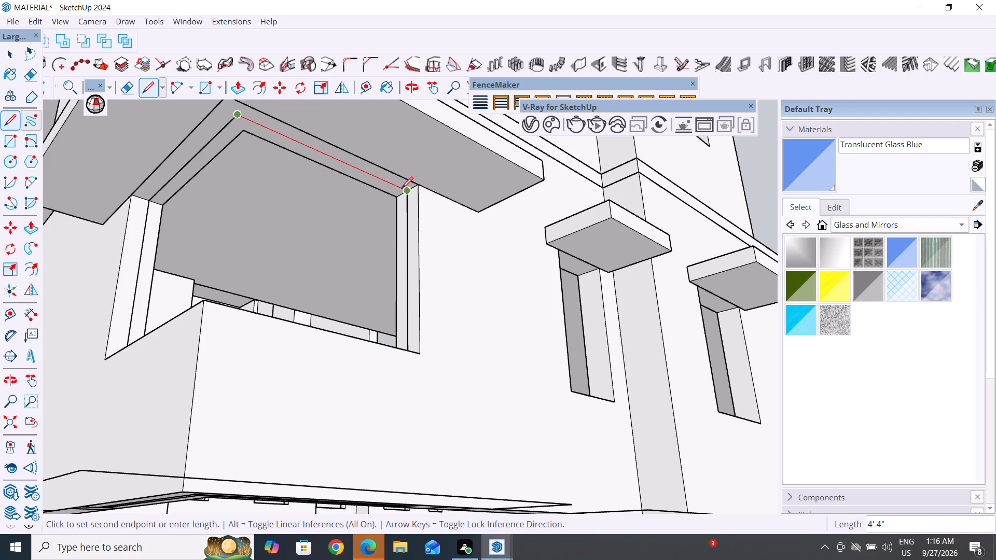
click(406, 190)
key(Escape)
Select the centre lines along the head, both jambs and the sill of the corner window and weld their edges.
click(9, 57)
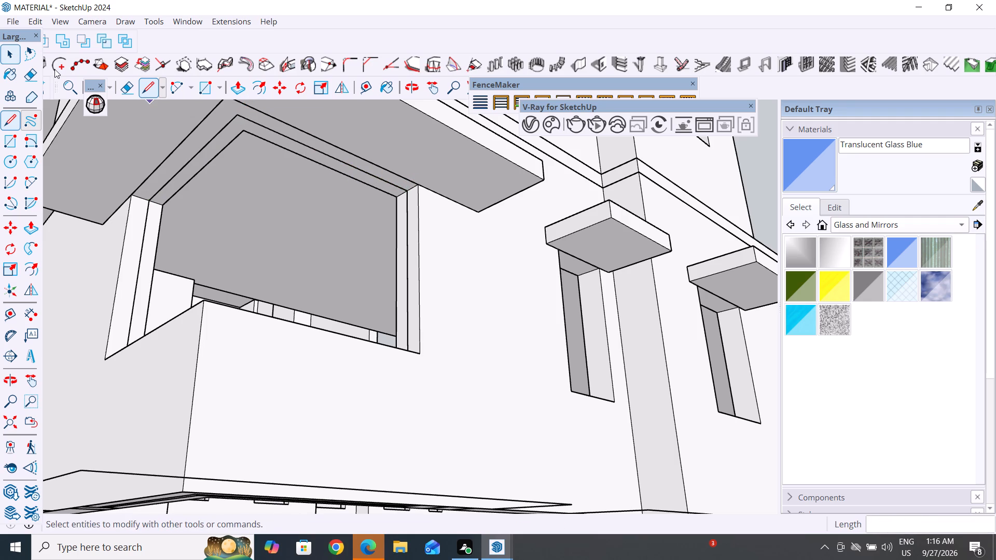
click(408, 214)
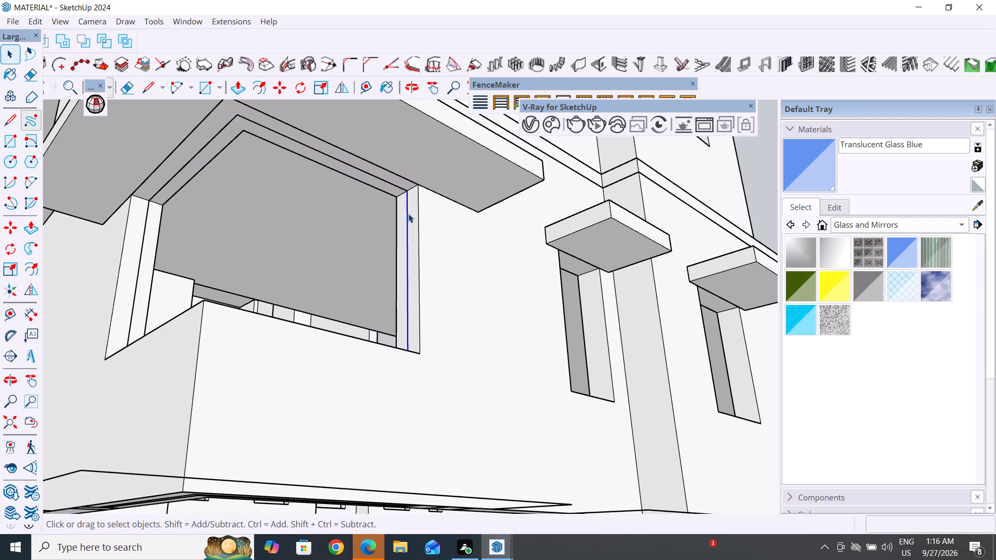
shift+click(393, 184)
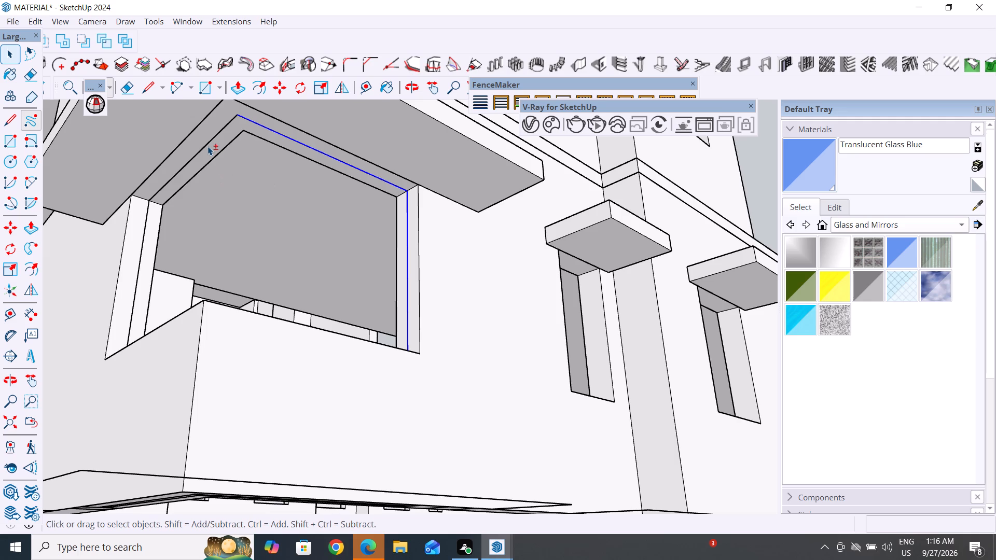
shift+click(208, 146)
shift+click(139, 263)
scroll(387, 314, down, 4)
middle_drag(394, 342, 339, 519)
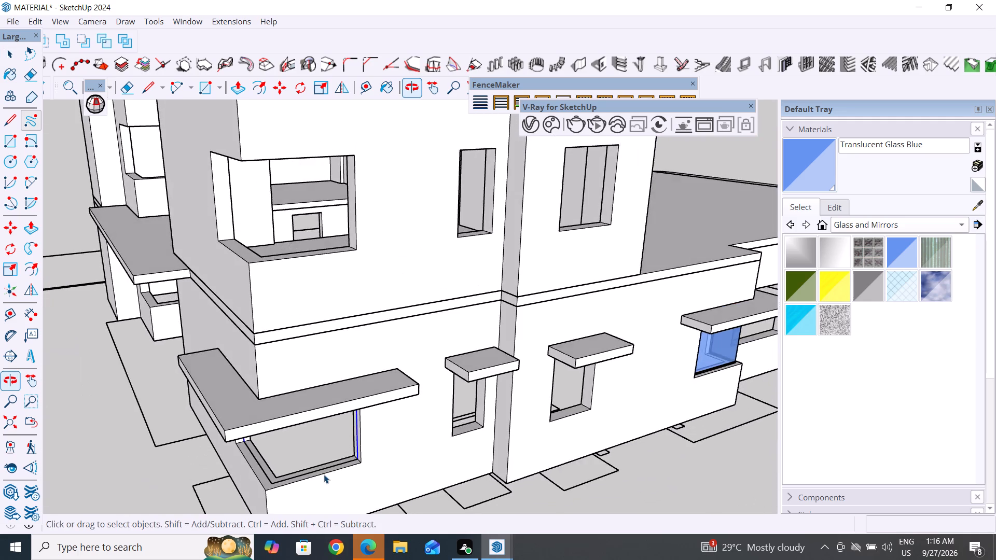
scroll(324, 474, up, 9)
shift+click(338, 459)
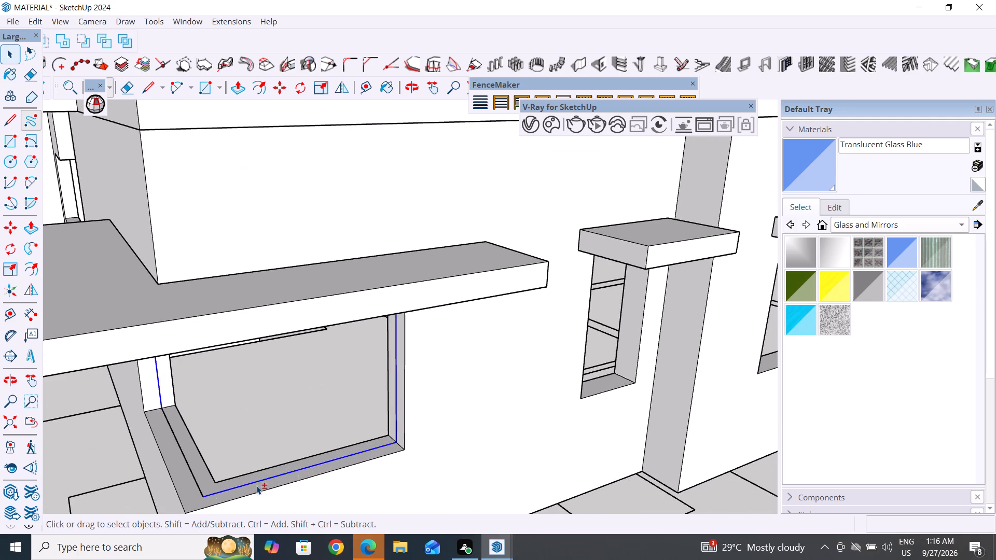
shift+click(191, 469)
right_click(363, 453)
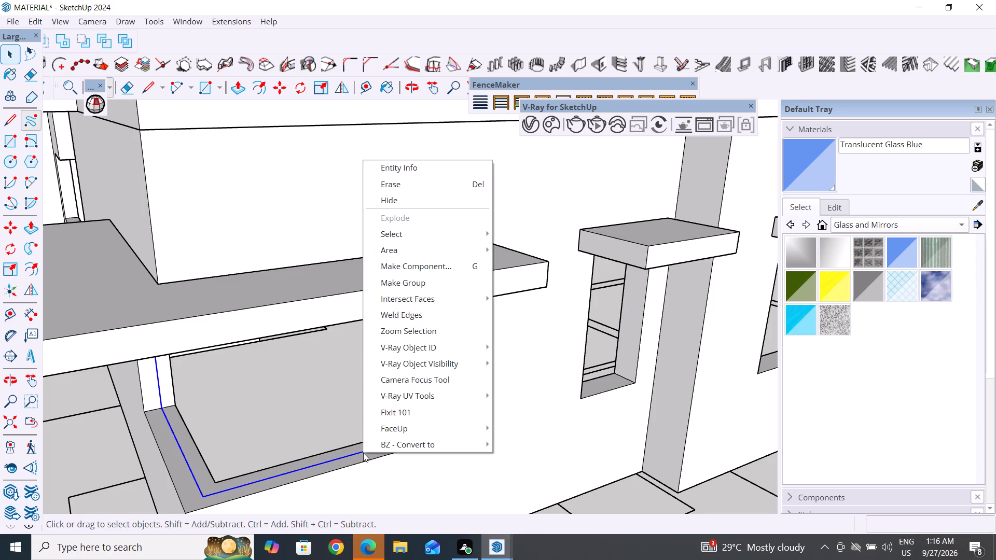
click(420, 313)
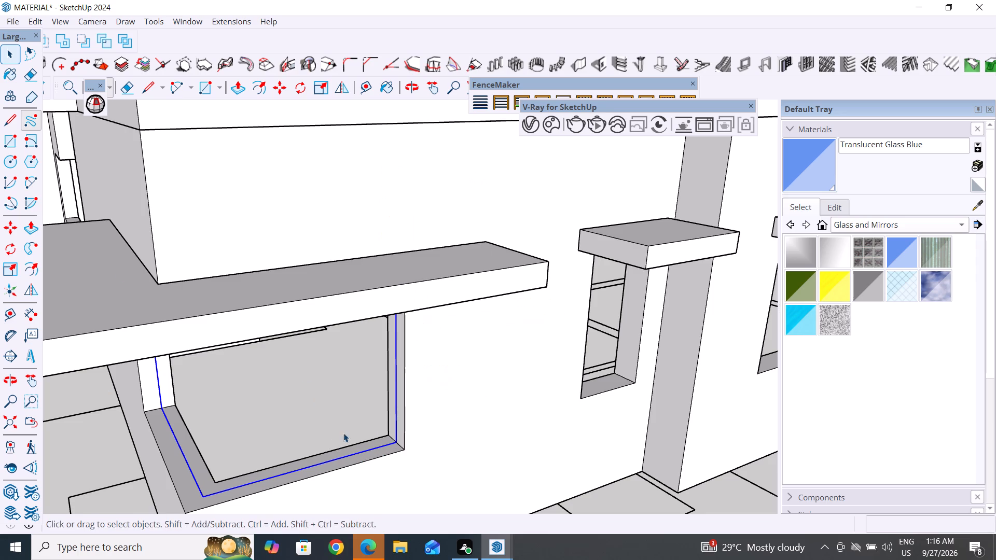
Draw a short line from the foot of the jamb centre line along the edge where the jamb meets the sill.
scroll(351, 391, down, 6)
middle_drag(441, 415, 533, 421)
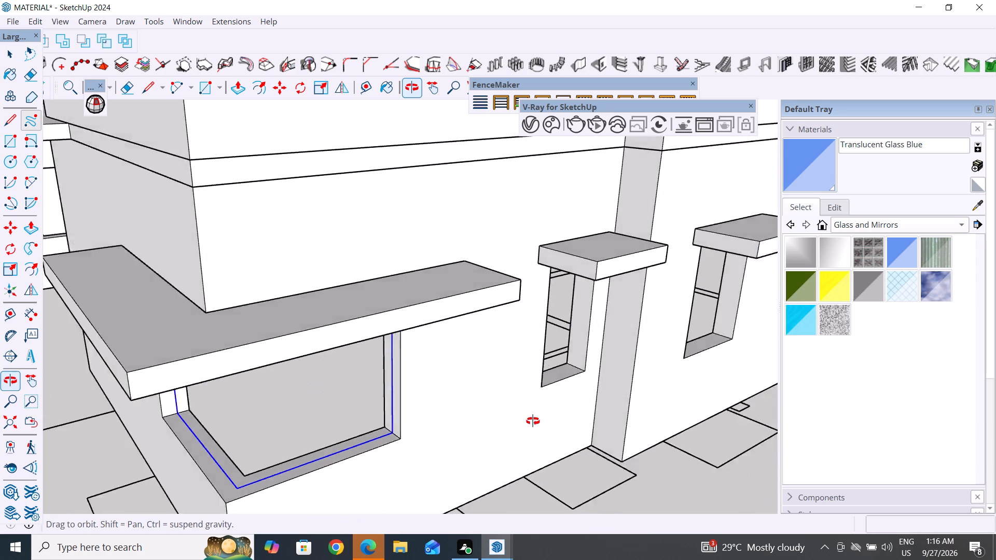
middle_drag(533, 421, 603, 421)
click(648, 455)
scroll(372, 443, up, 8)
middle_drag(432, 463, 476, 469)
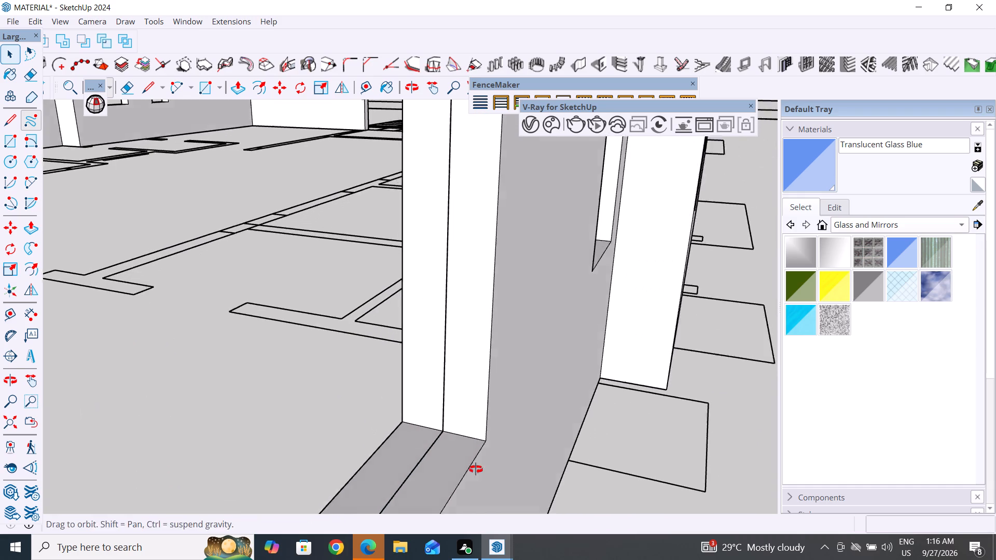
middle_drag(476, 469, 477, 469)
scroll(459, 408, up, 1)
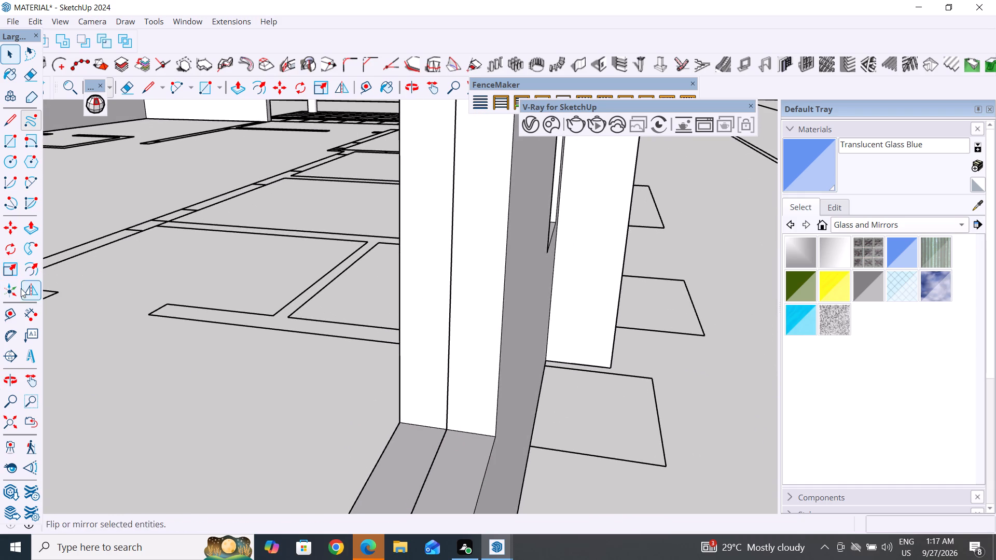
click(12, 120)
scroll(411, 429, up, 6)
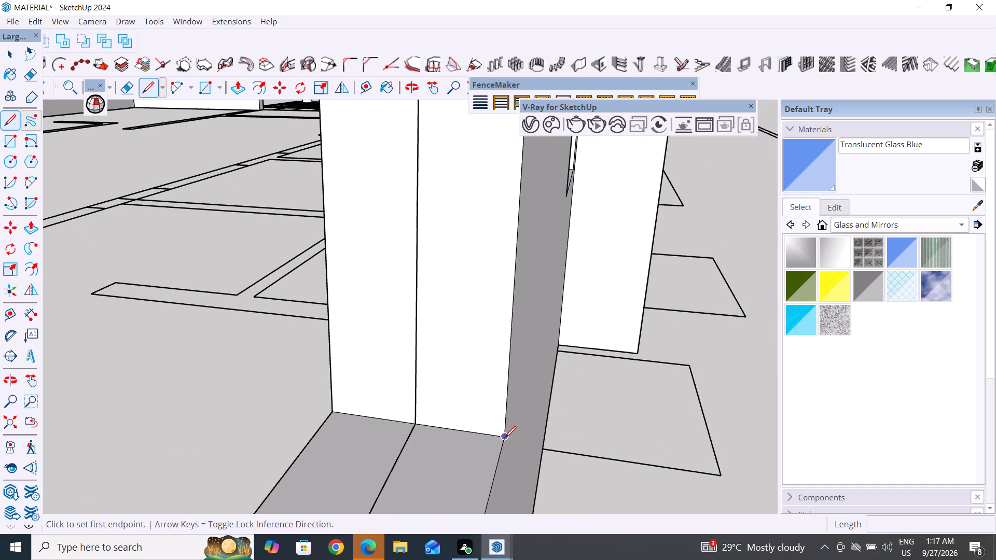
scroll(463, 436, up, 5)
click(391, 419)
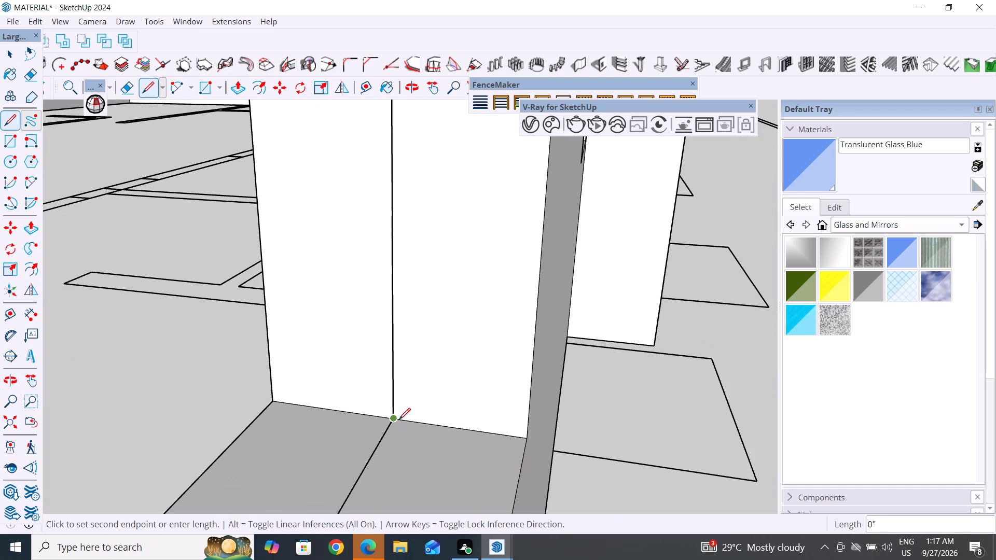
click(412, 421)
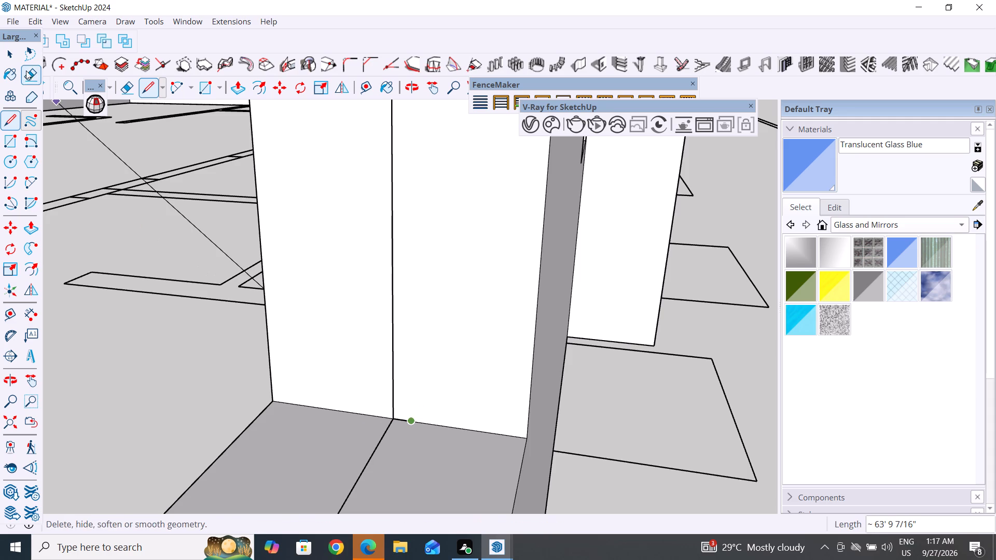
click(18, 51)
Draw a rectangle about 1 13/16" by 1 1/2" on the sill, starting at the short line's end beside the centre line.
click(9, 144)
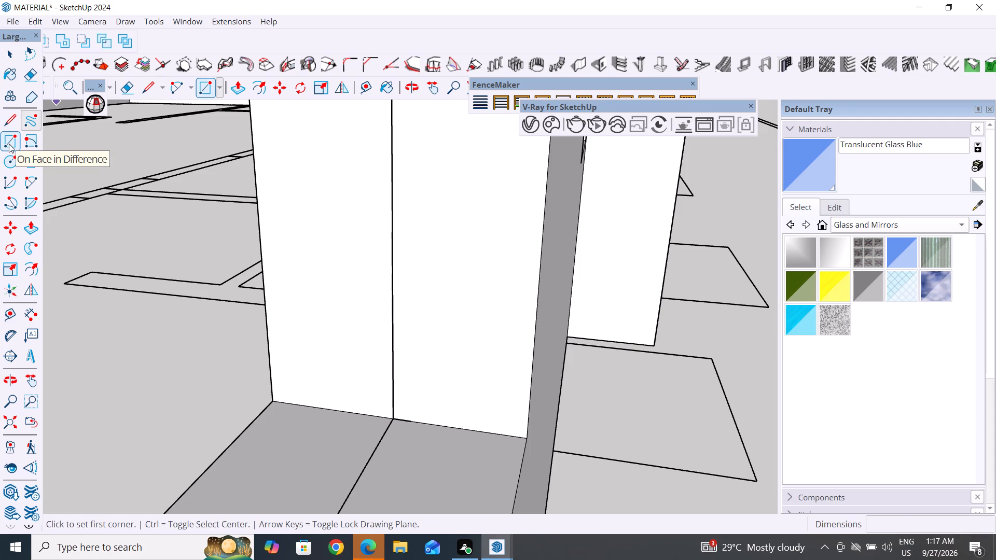
scroll(430, 441, up, 10)
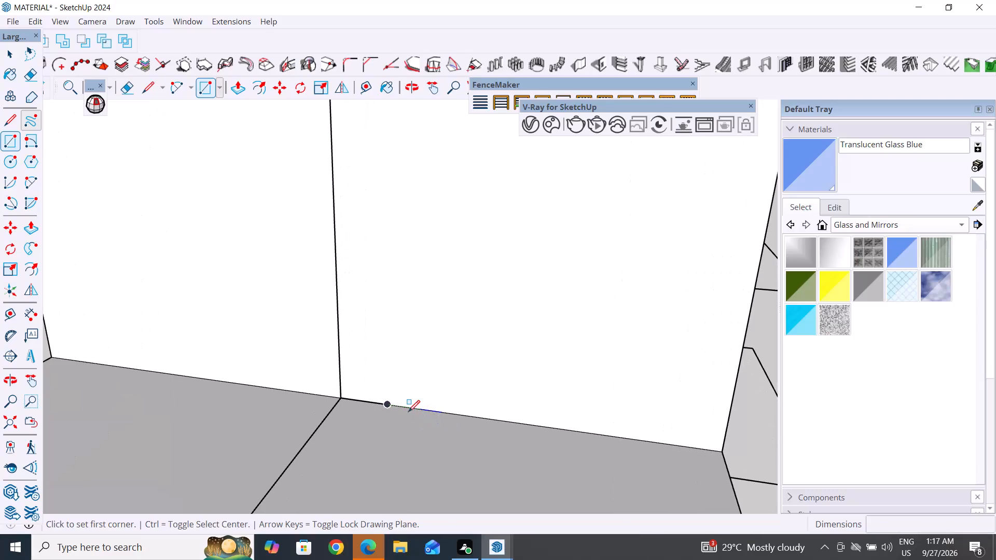
click(386, 407)
scroll(447, 447, down, 10)
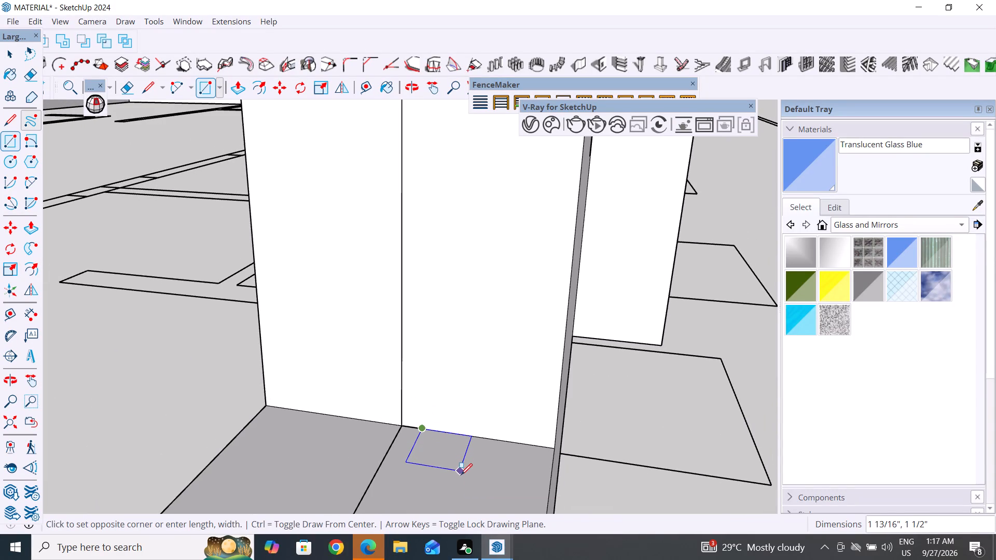
click(461, 477)
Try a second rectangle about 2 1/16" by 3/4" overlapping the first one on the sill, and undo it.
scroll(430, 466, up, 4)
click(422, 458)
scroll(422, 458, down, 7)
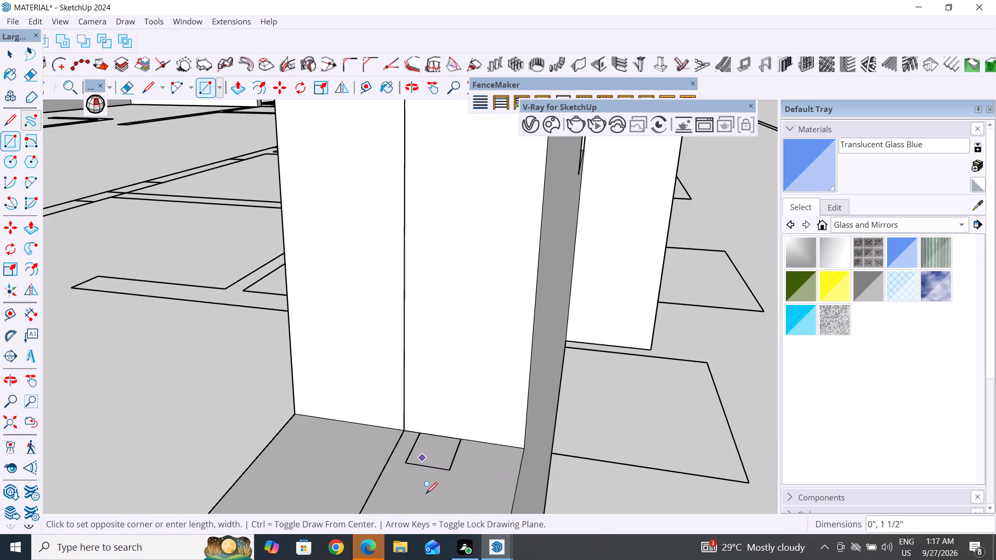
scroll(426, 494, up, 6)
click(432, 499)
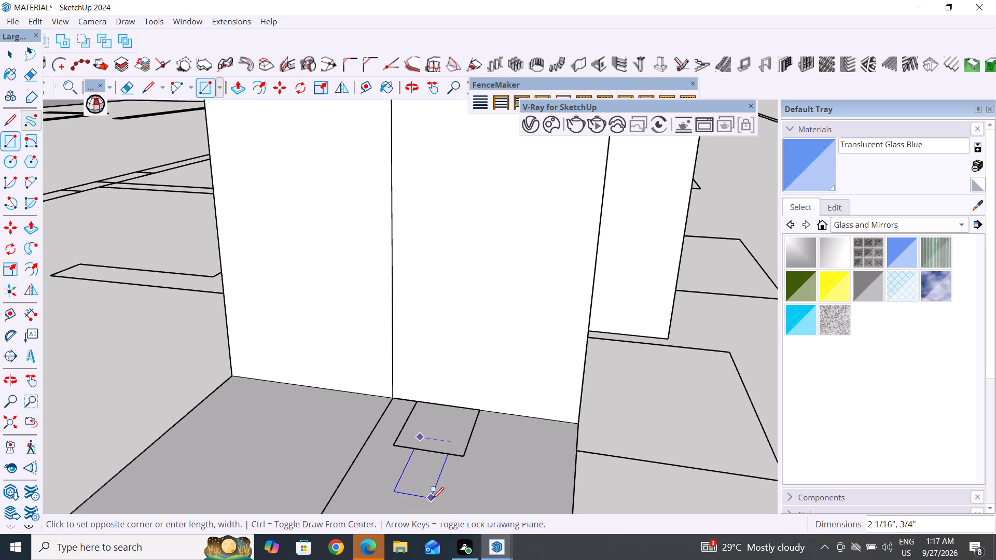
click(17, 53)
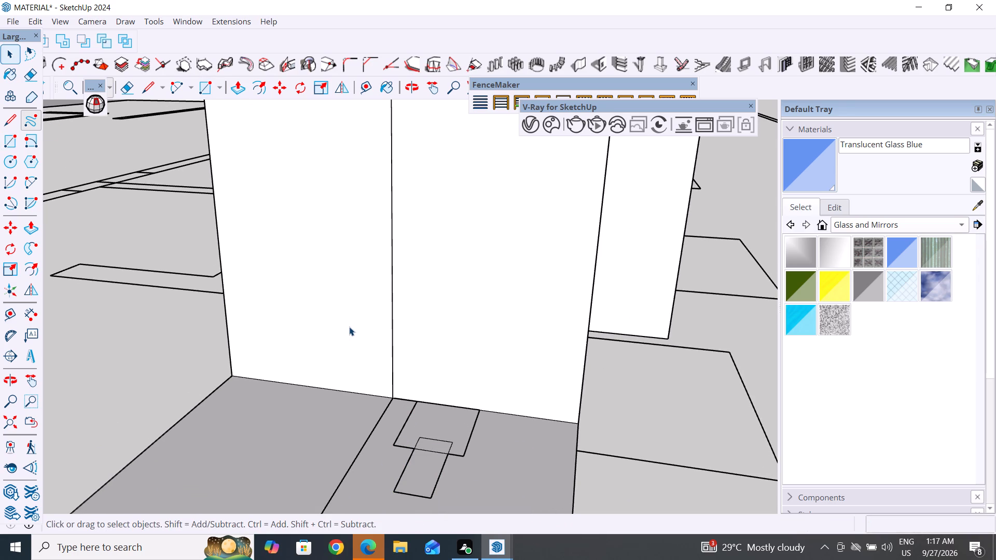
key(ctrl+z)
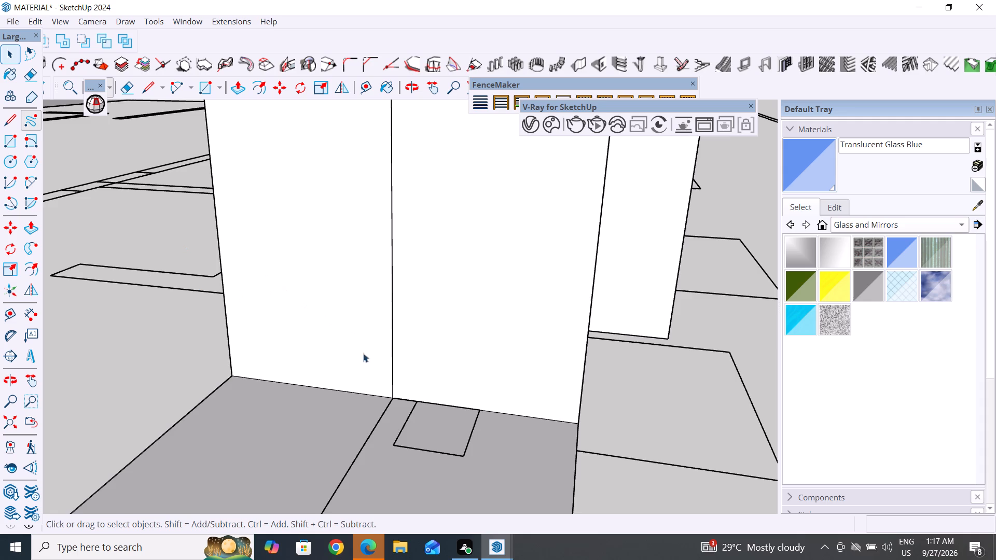
Draw a smaller rectangle about 7/8" by 1 11/16" on the sill, overlapping the first rectangle's edge farthest from the jamb.
scroll(475, 491, up, 4)
scroll(402, 256, down, 7)
middle_drag(419, 377, 418, 424)
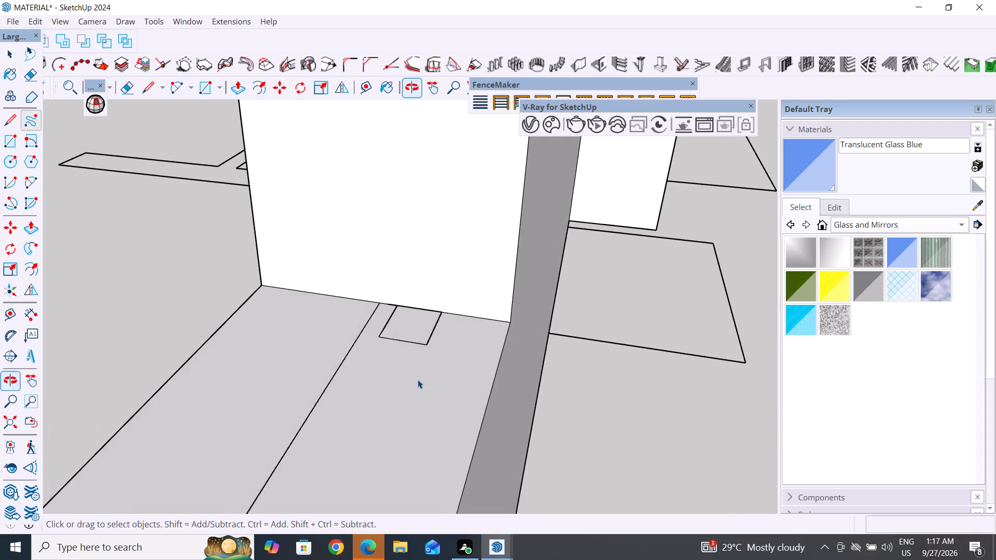
scroll(418, 371, up, 7)
middle_drag(418, 367, 418, 407)
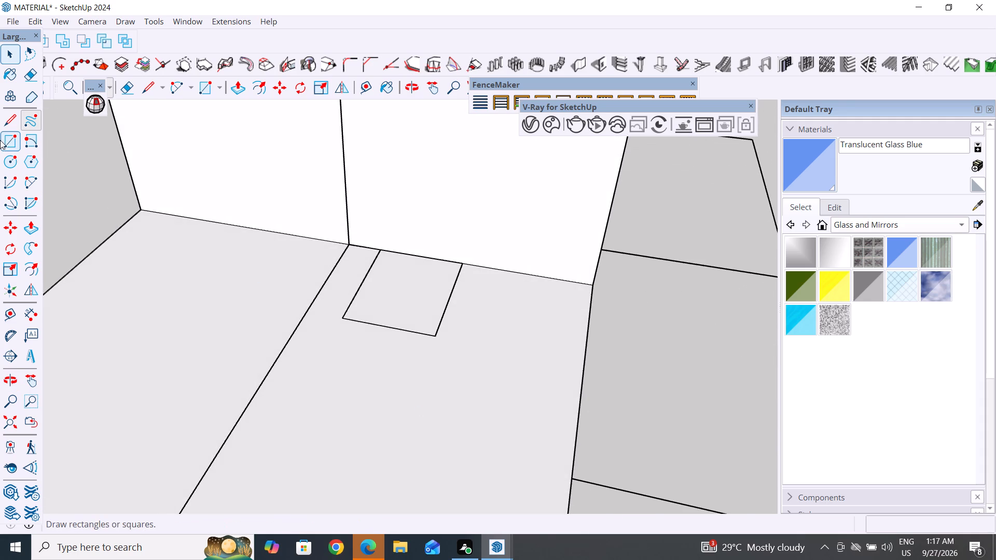
click(7, 143)
scroll(349, 355, up, 3)
scroll(388, 351, down, 3)
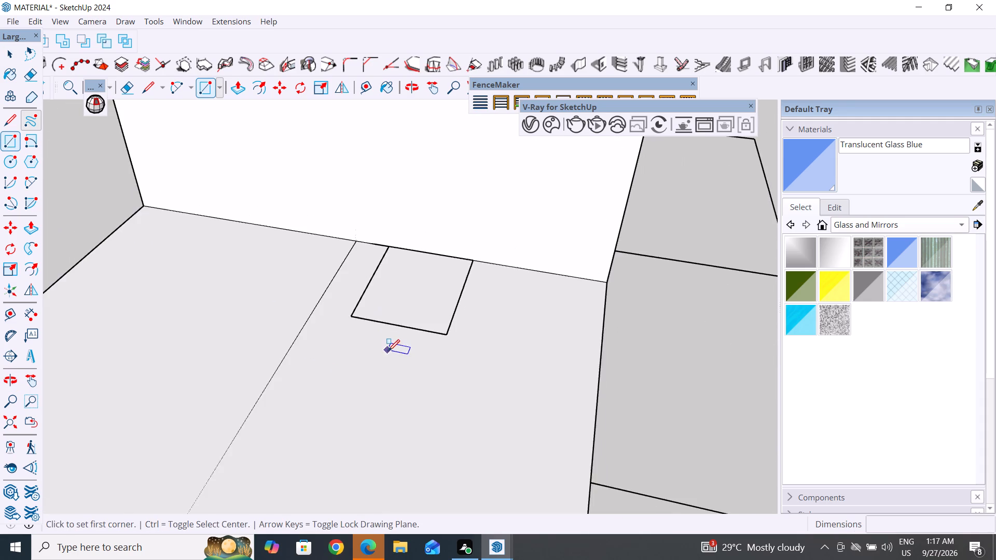
middle_drag(394, 361, 383, 376)
click(383, 300)
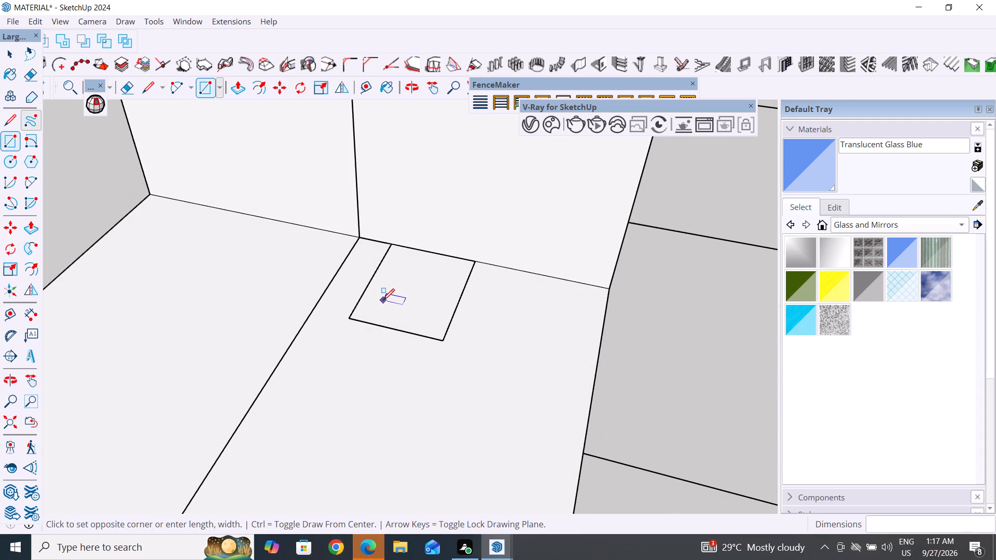
click(398, 388)
click(17, 56)
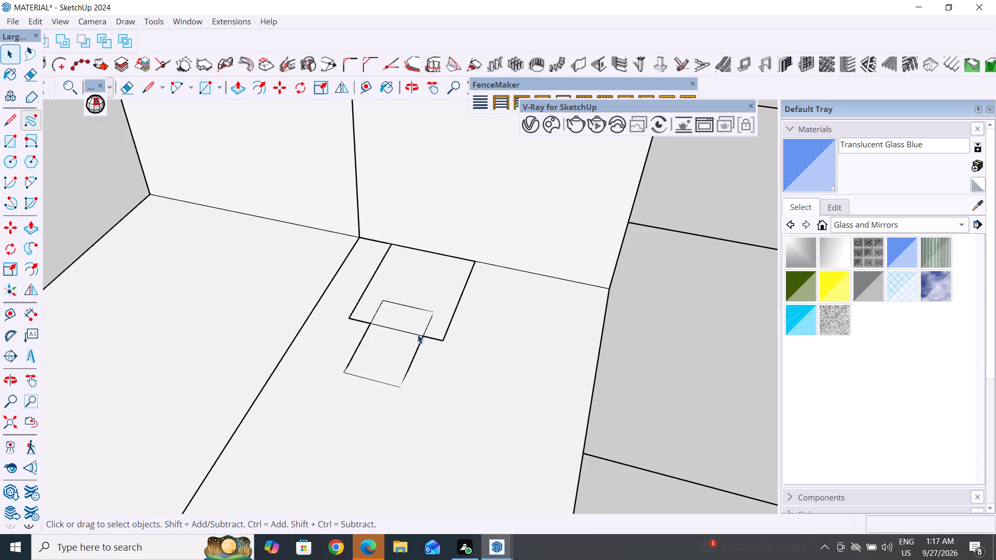
Erase the overlapping lines inside the two rectangles to merge them into one stepped frame profile.
scroll(418, 334, up, 3)
scroll(430, 343, down, 4)
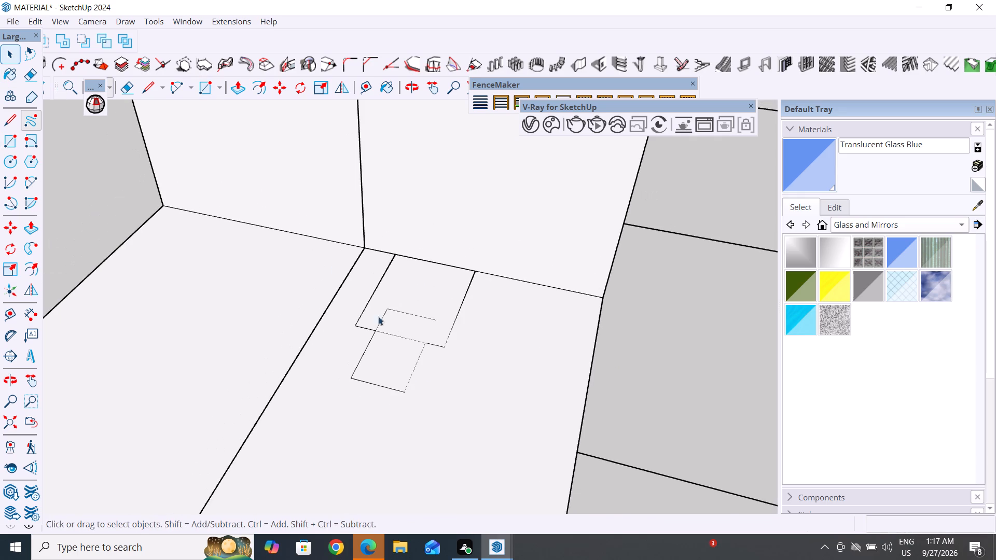
click(129, 92)
drag(378, 313, 439, 328)
drag(431, 302, 405, 360)
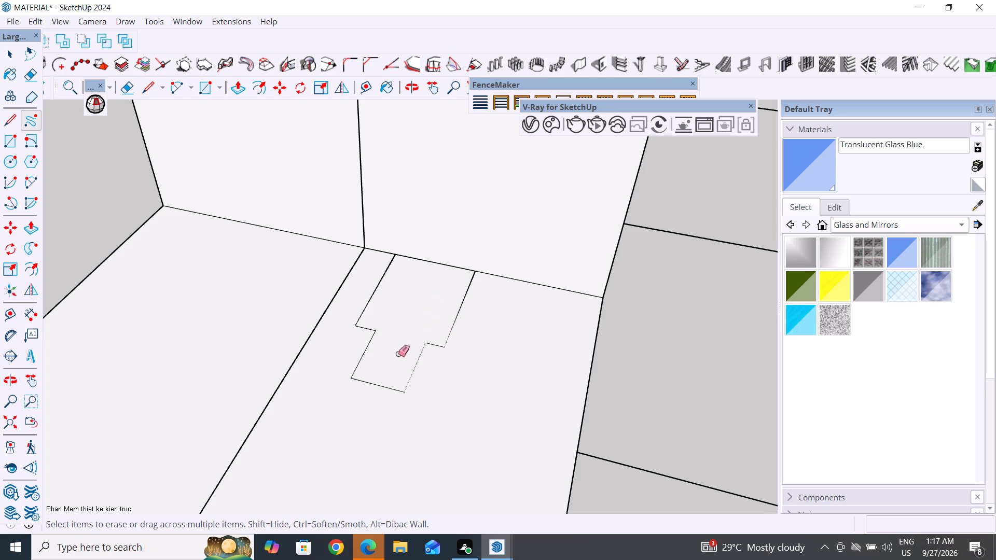
Weld the corner window's centre-line edges along the sill, jambs and head into one continuous path.
click(11, 55)
click(395, 327)
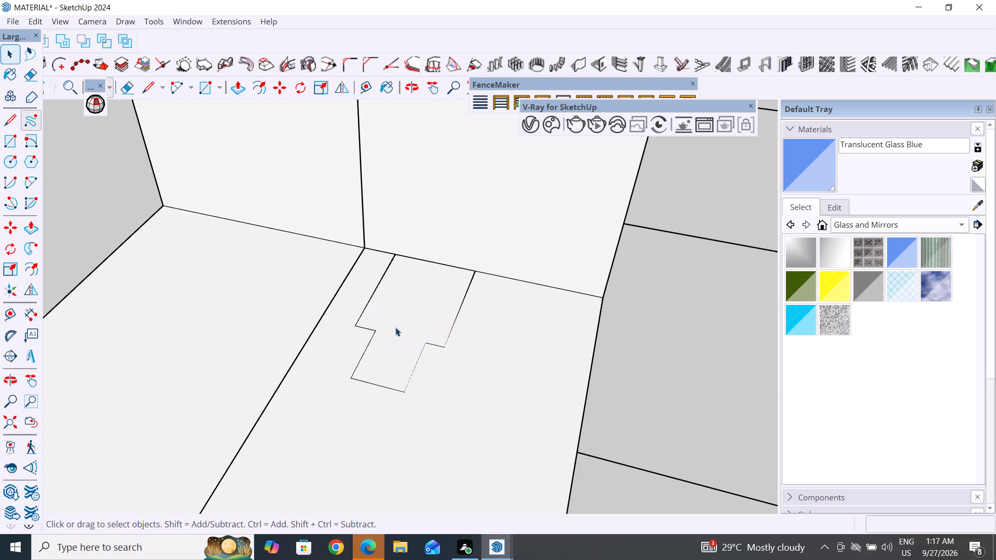
click(331, 301)
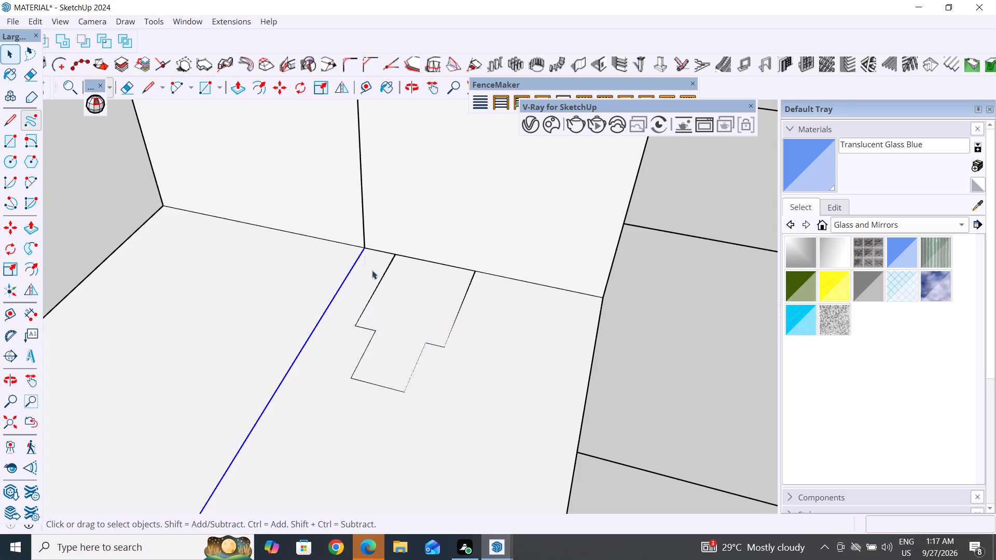
scroll(476, 431, down, 9)
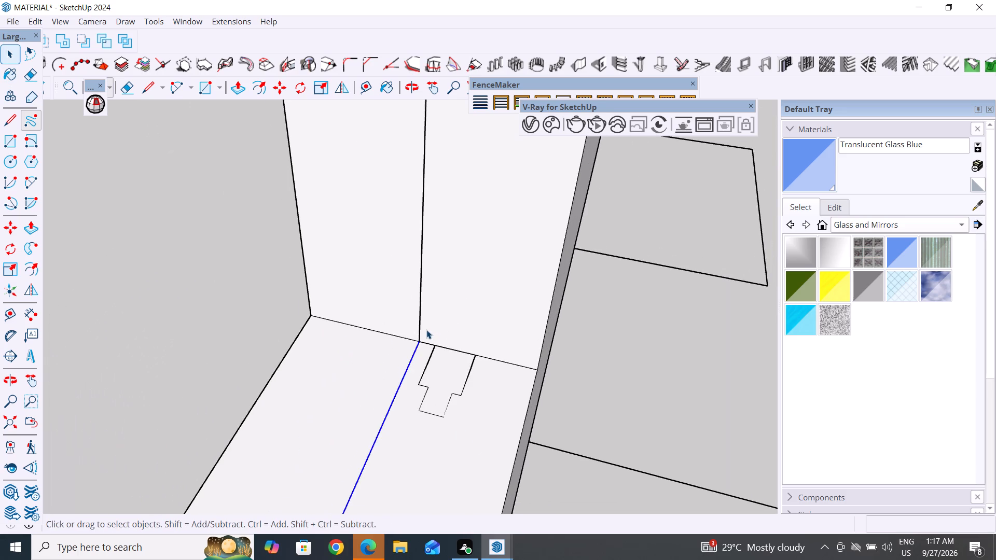
shift+click(420, 321)
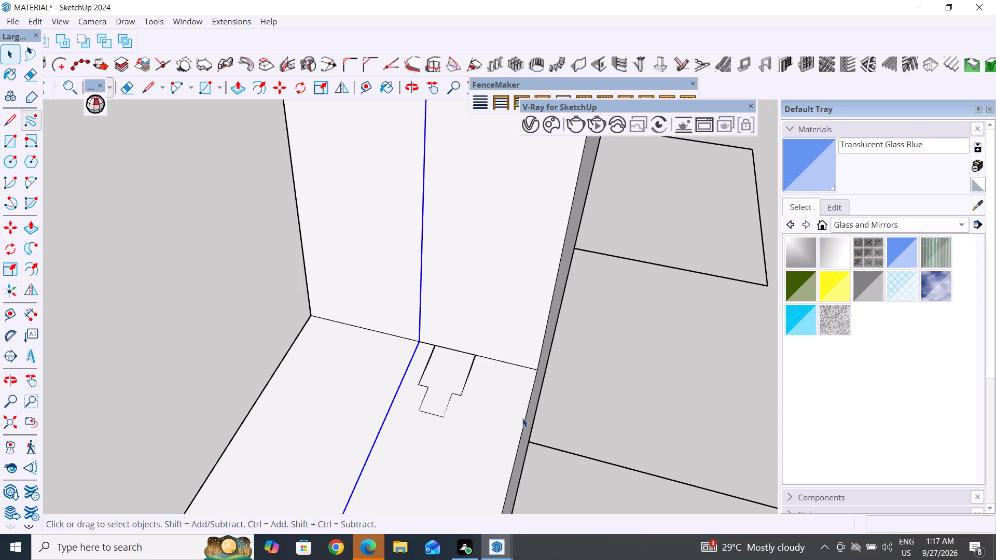
scroll(522, 418, down, 12)
middle_drag(522, 429, 324, 279)
scroll(463, 391, down, 4)
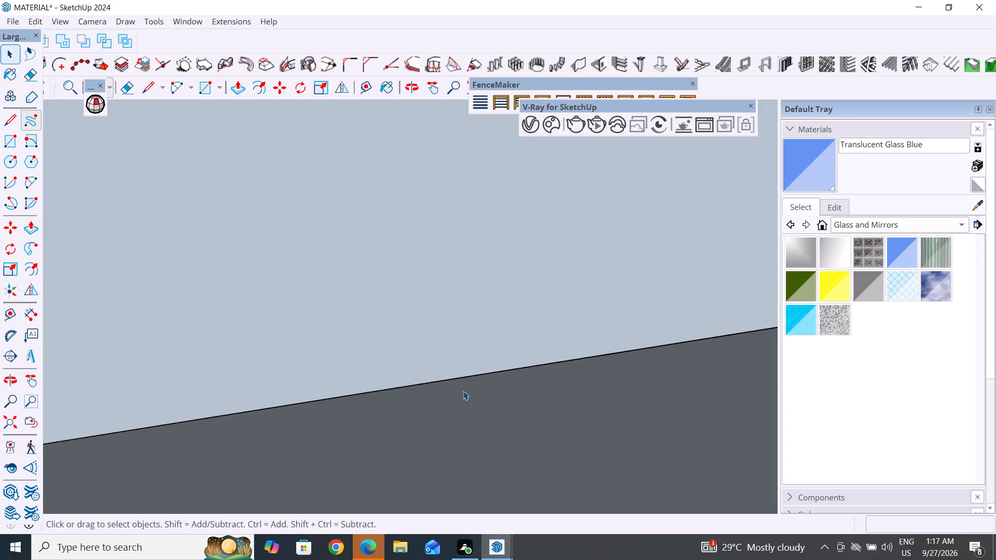
scroll(463, 391, down, 17)
scroll(461, 388, down, 10)
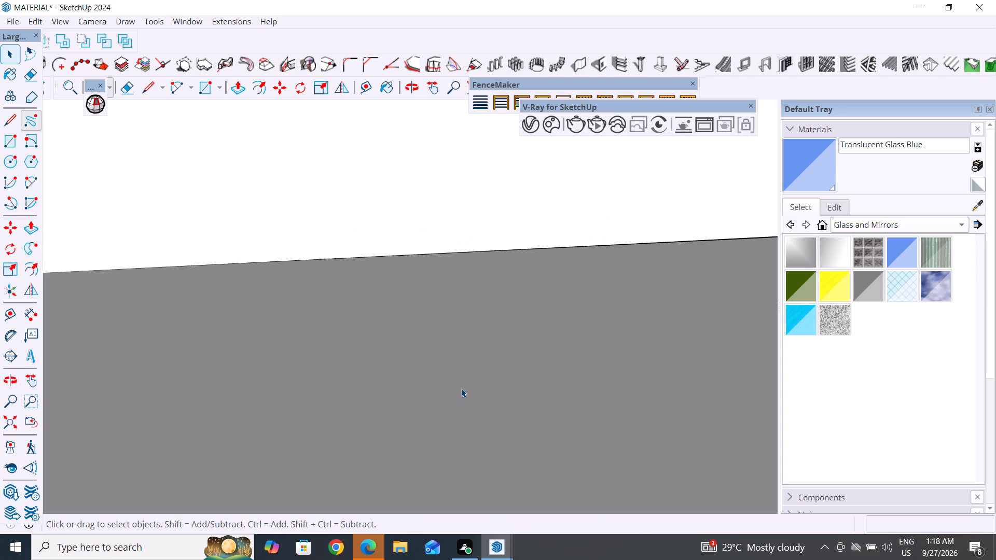
scroll(461, 388, down, 13)
scroll(461, 388, down, 13)
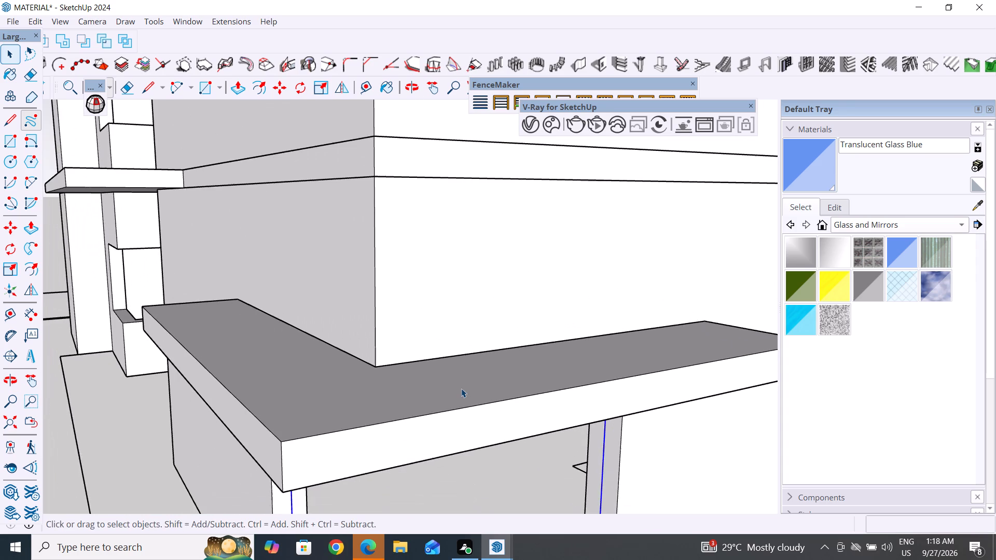
middle_drag(463, 388, 480, 216)
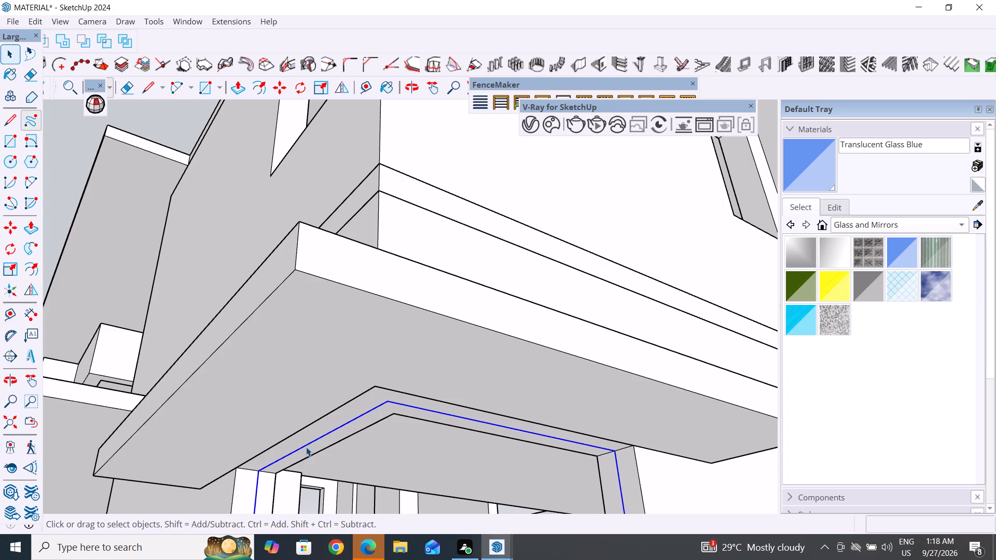
scroll(497, 273, down, 10)
middle_drag(431, 432, 414, 525)
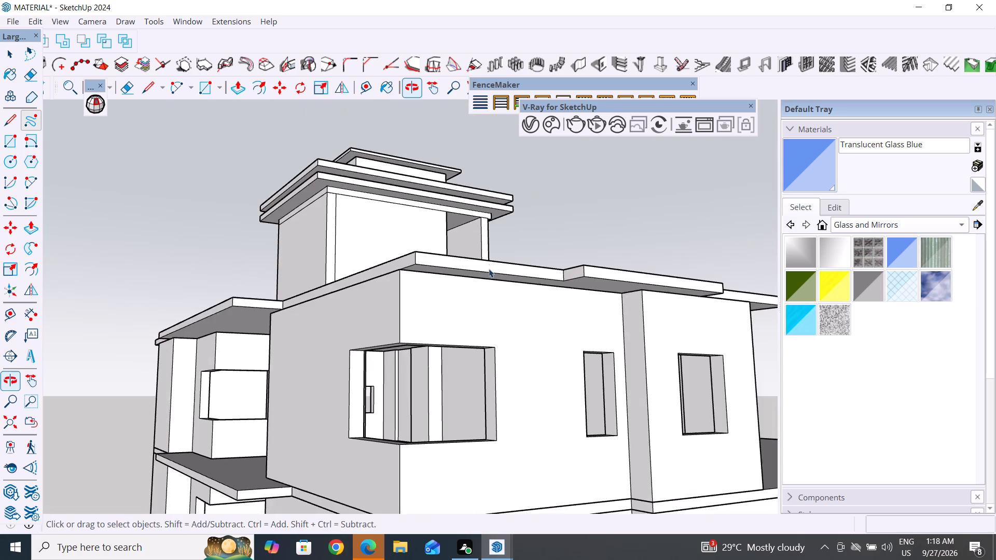
scroll(489, 264, down, 11)
scroll(481, 424, up, 8)
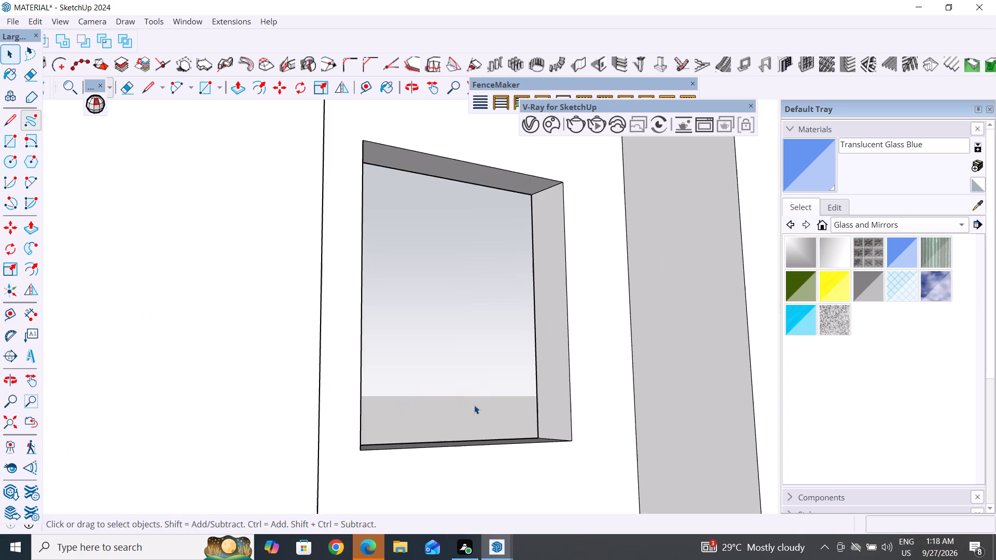
scroll(498, 377, down, 5)
middle_drag(499, 406, 486, 534)
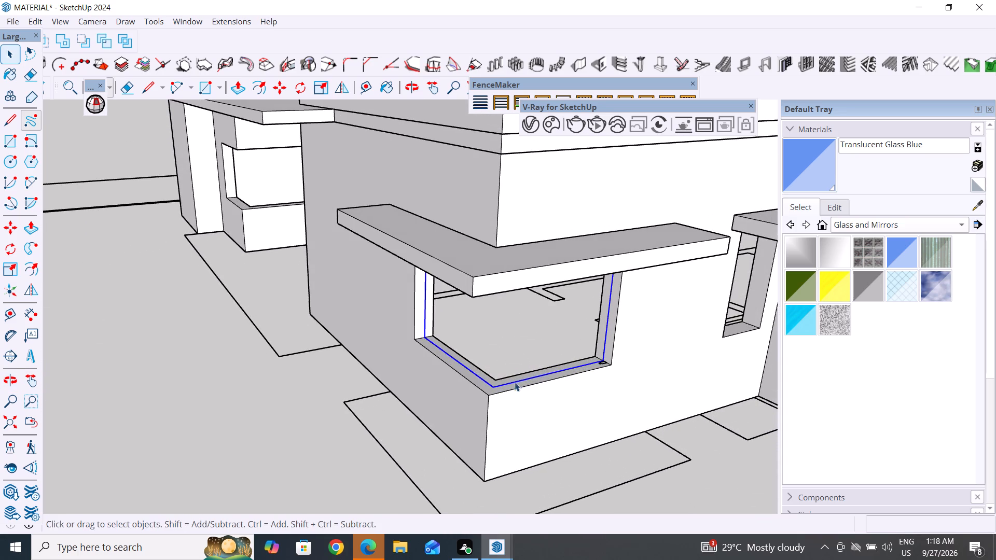
scroll(521, 379, up, 14)
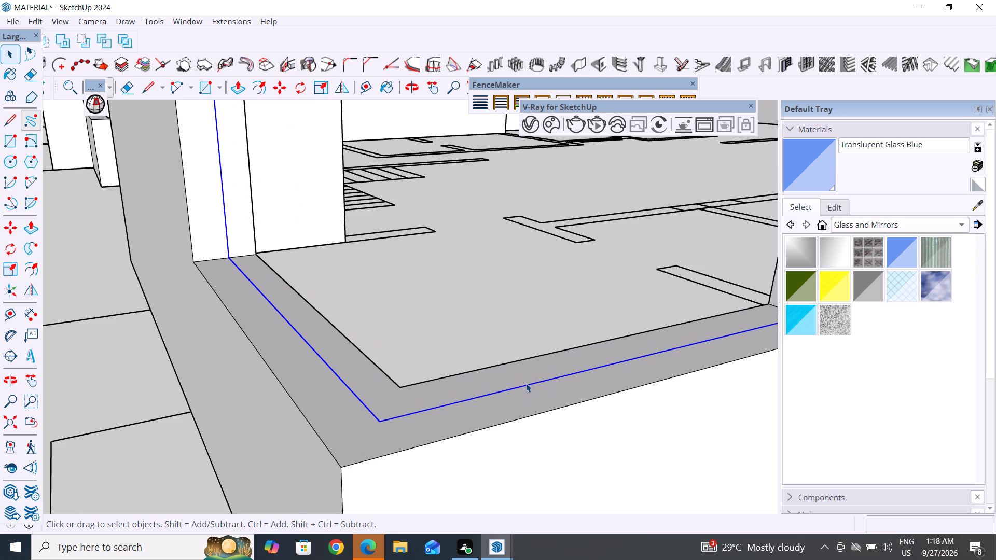
right_click(532, 384)
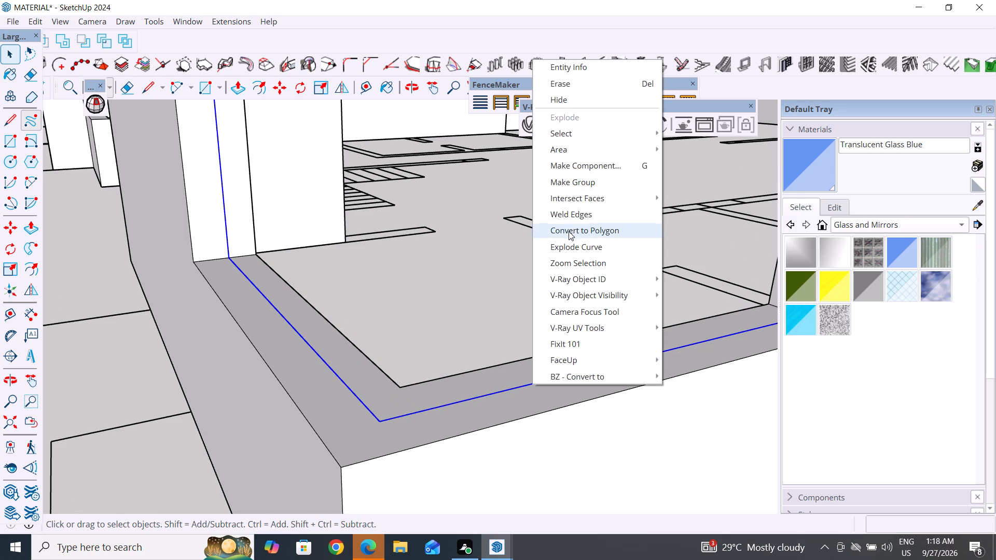
click(575, 216)
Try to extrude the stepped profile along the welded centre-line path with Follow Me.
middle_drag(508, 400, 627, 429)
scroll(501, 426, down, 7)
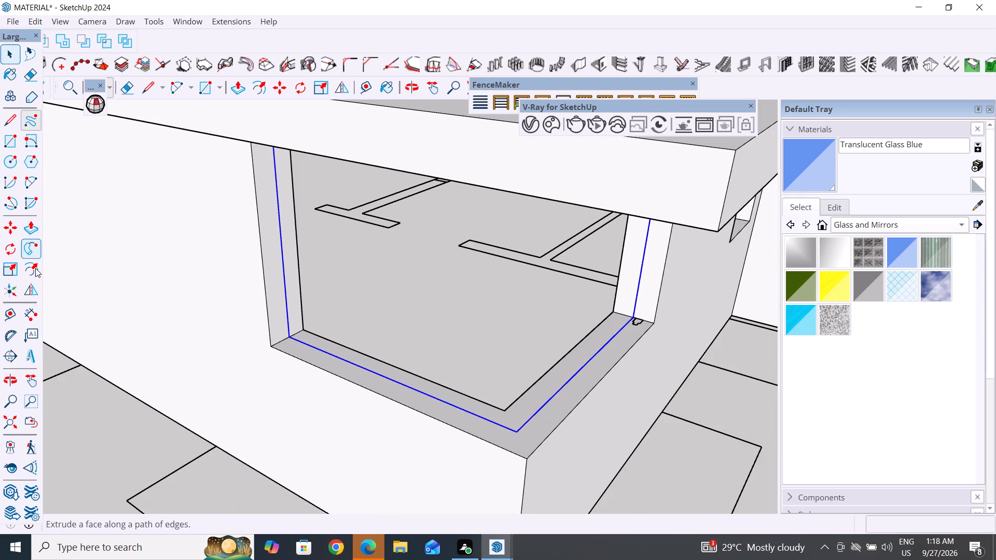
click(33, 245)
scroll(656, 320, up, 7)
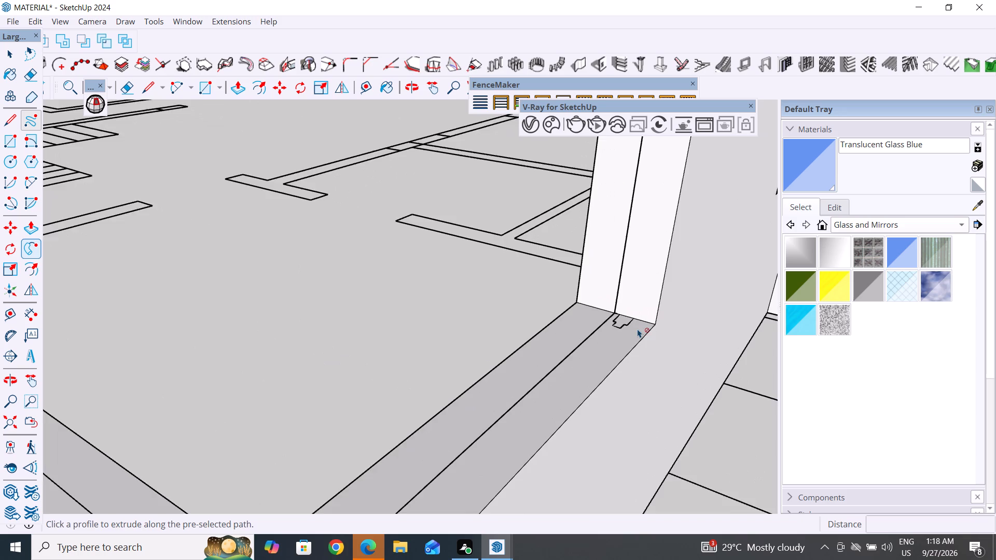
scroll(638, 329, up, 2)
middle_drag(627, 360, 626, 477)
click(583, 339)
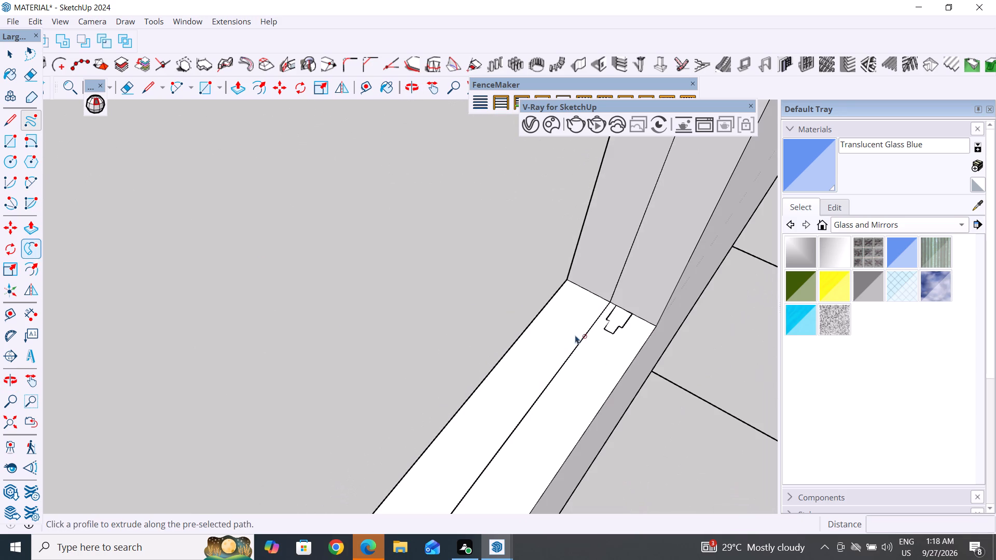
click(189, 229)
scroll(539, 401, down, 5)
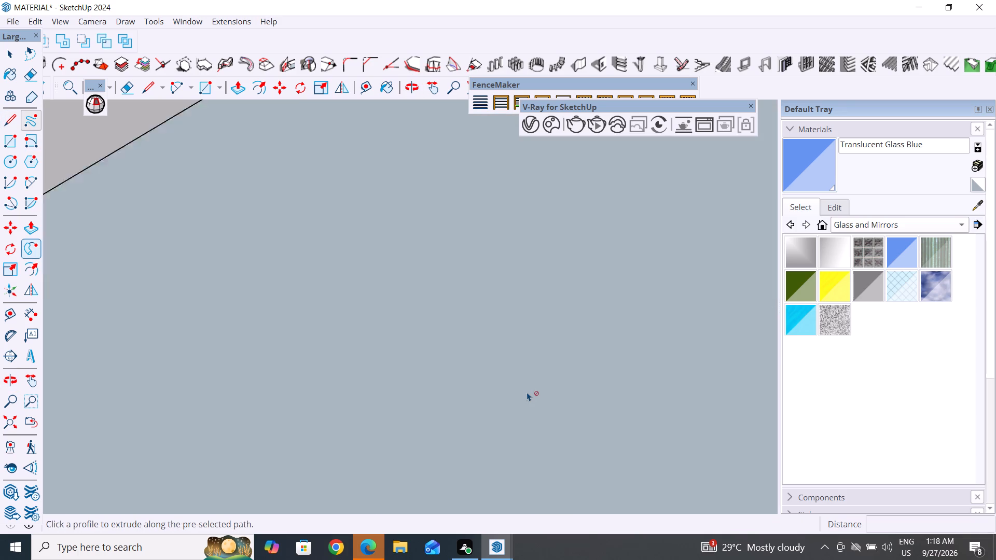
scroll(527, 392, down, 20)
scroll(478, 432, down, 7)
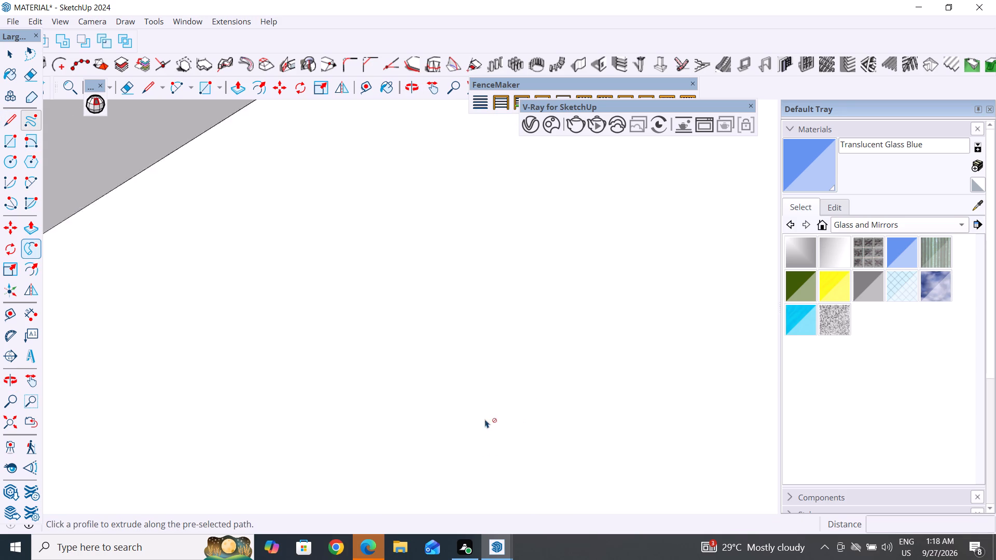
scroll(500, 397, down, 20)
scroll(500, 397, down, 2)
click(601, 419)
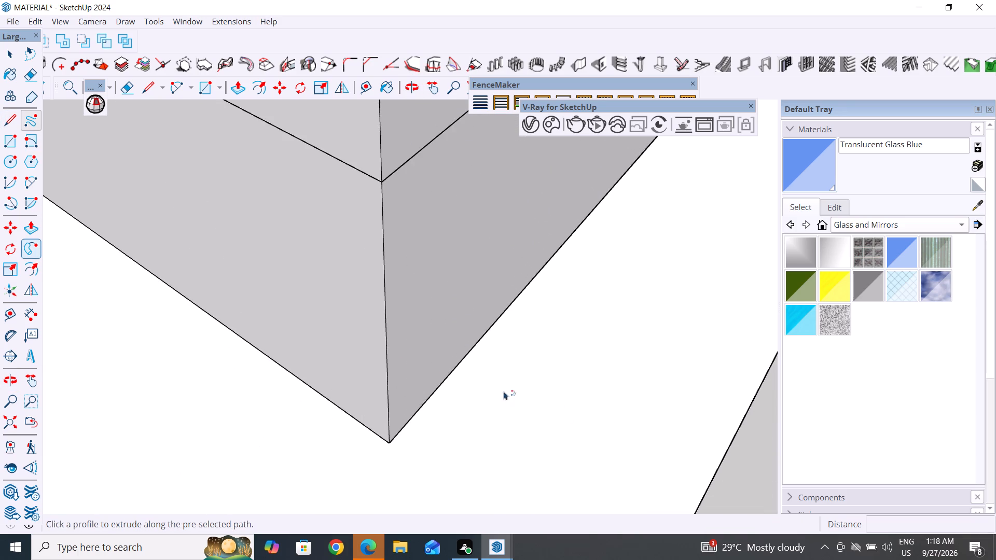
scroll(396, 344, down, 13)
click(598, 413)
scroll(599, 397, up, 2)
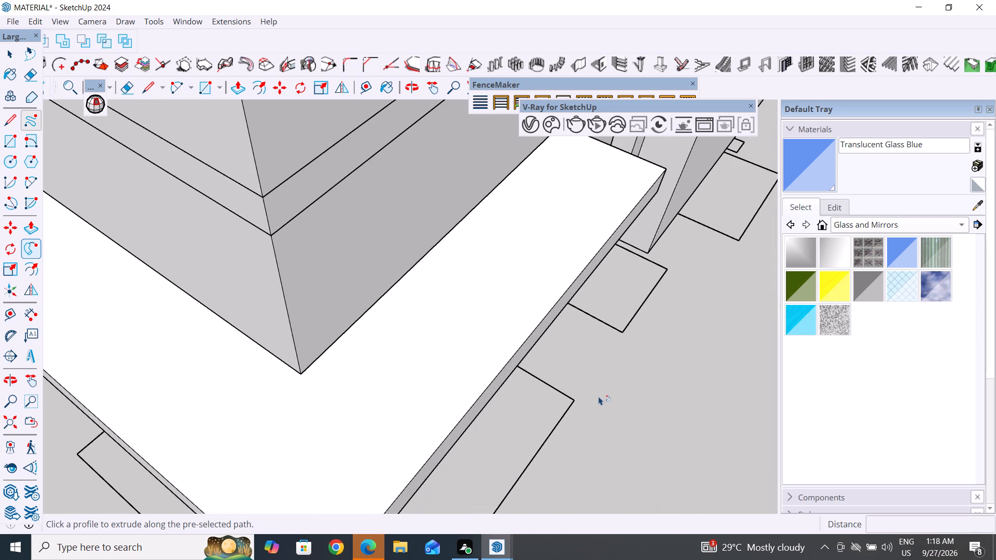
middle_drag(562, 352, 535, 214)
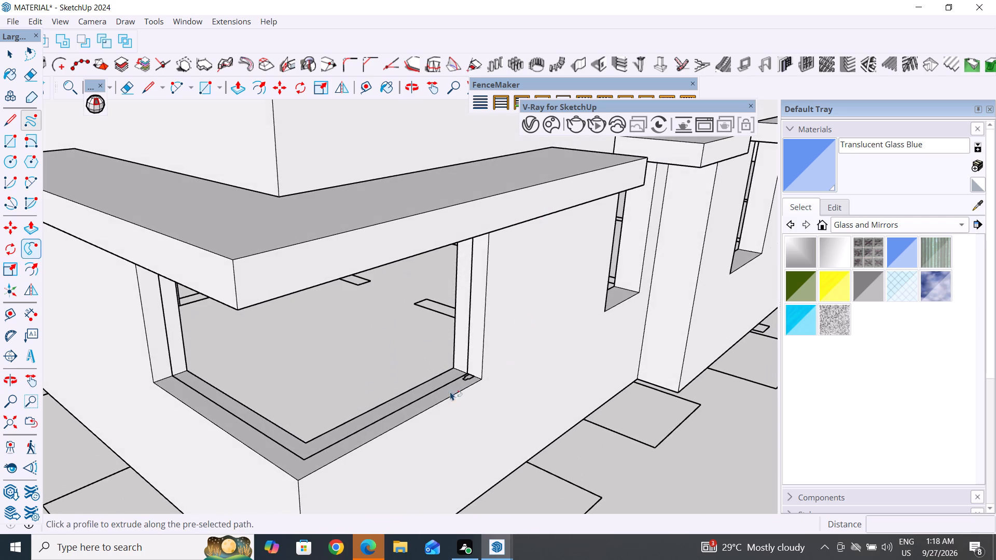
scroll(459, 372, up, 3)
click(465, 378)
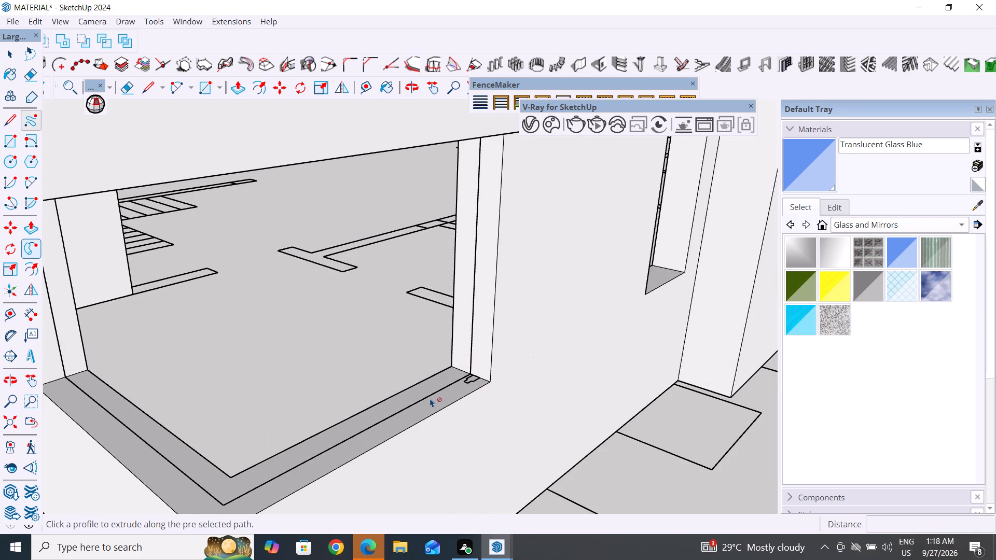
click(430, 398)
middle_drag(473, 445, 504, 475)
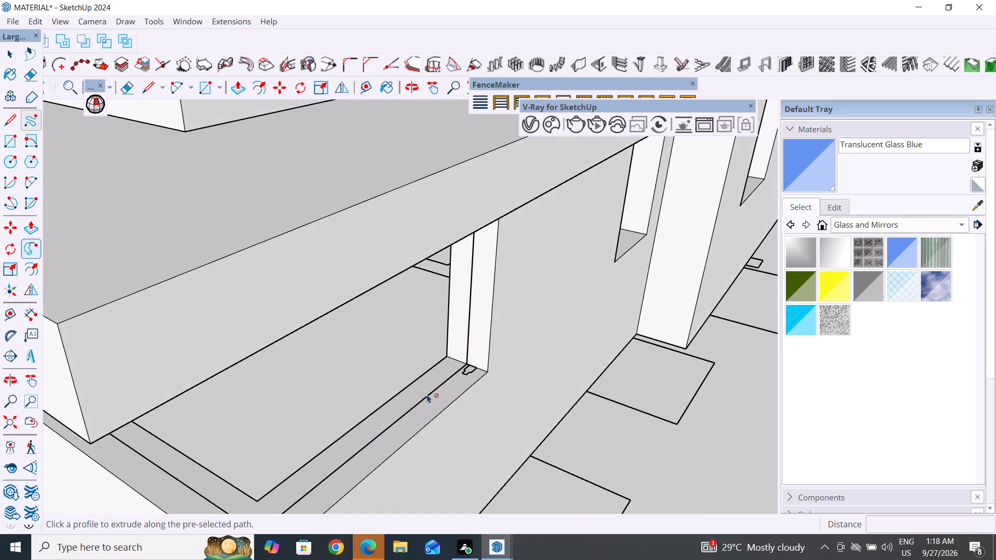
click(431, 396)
Extrude the stepped frame profile along the welded centre-line path around the corner window with Follow Me.
click(16, 54)
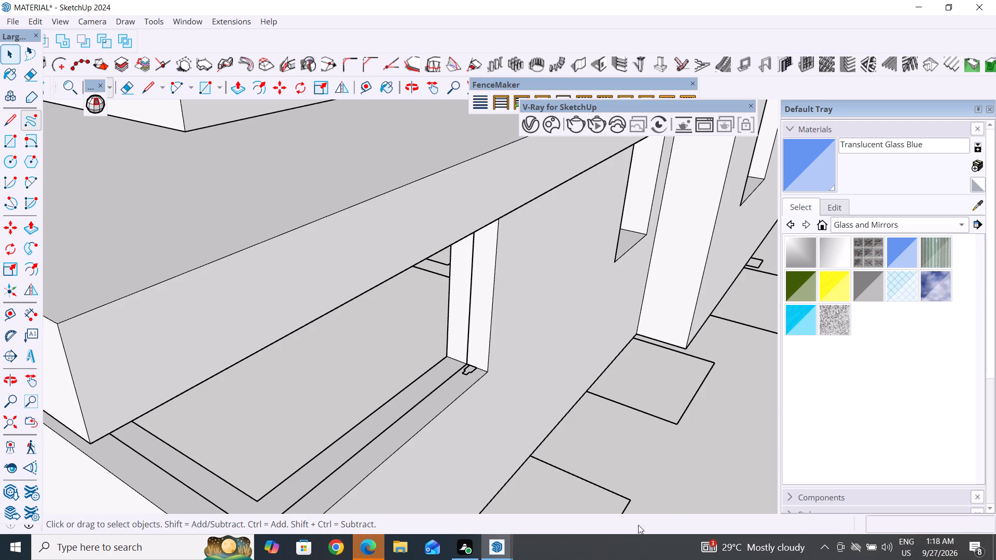
click(695, 454)
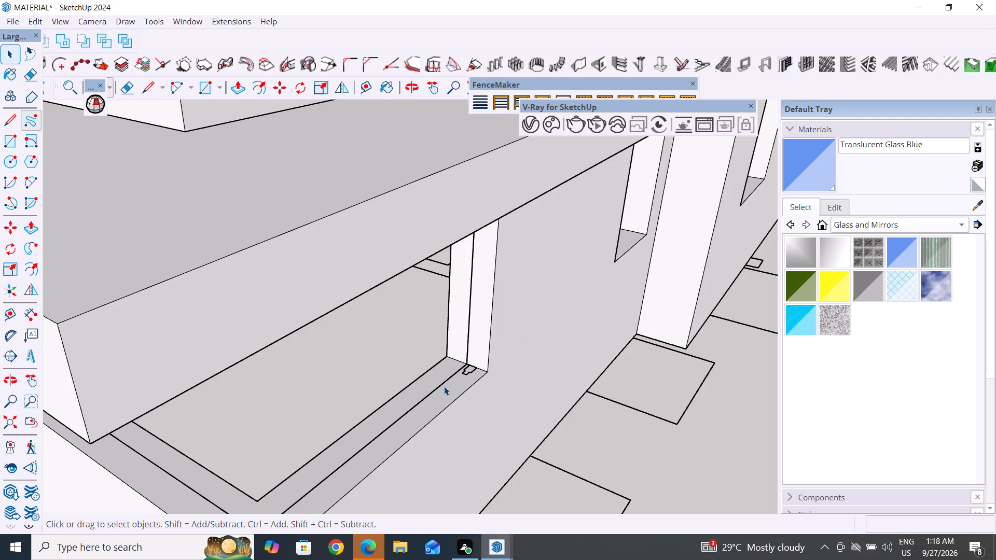
click(445, 382)
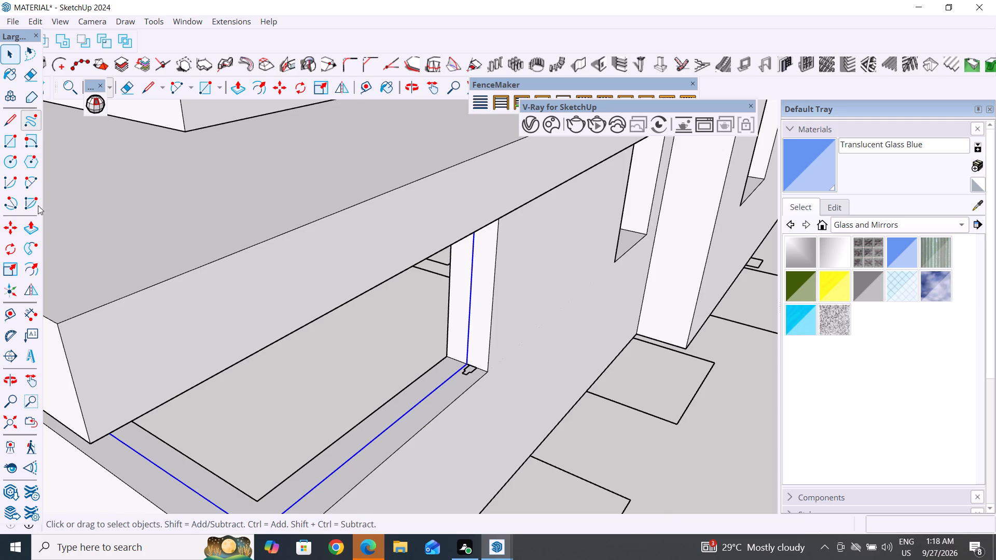
click(31, 246)
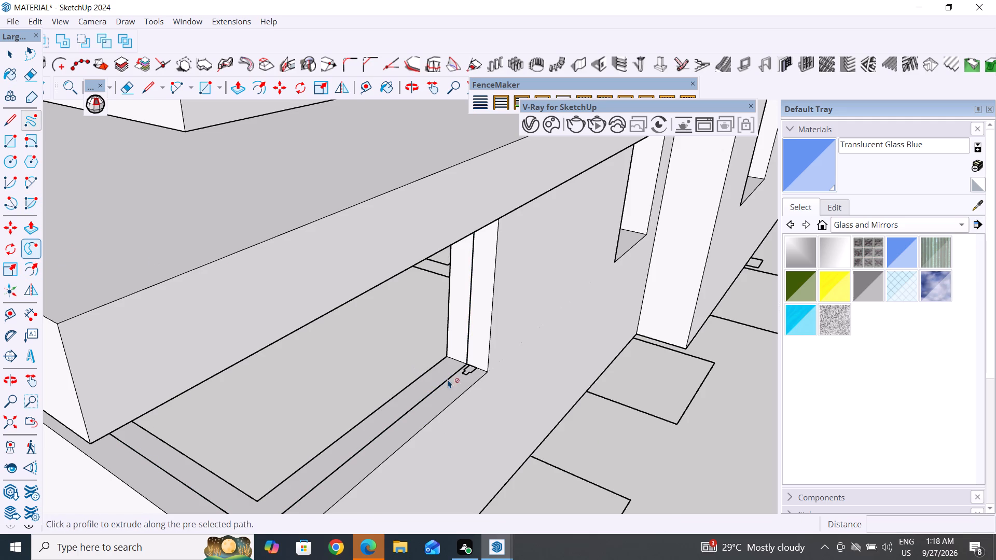
click(476, 366)
scroll(475, 373, up, 8)
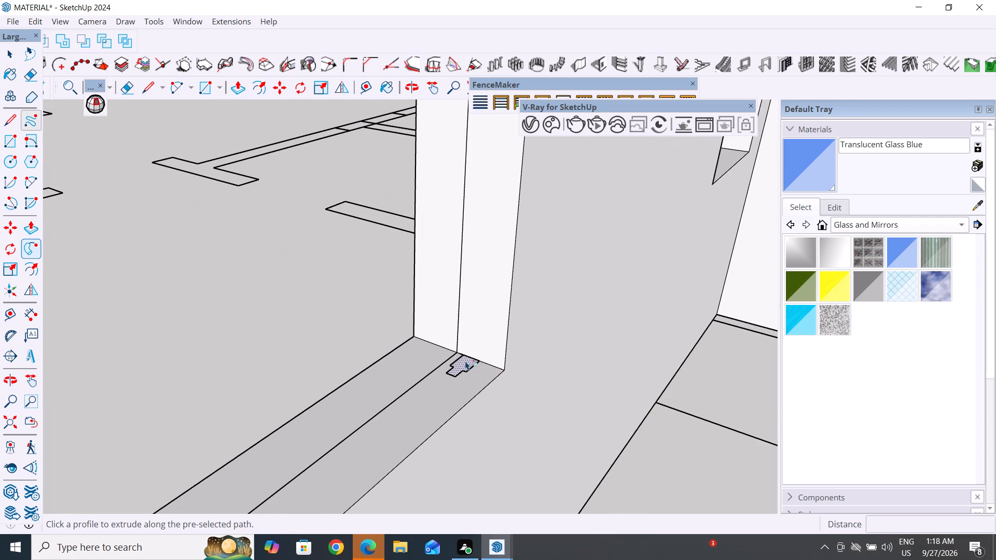
click(465, 361)
Delete the leftover centre lines beside the new frame on the corner window's jamb and sill.
scroll(465, 361, down, 7)
middle_drag(395, 386, 511, 351)
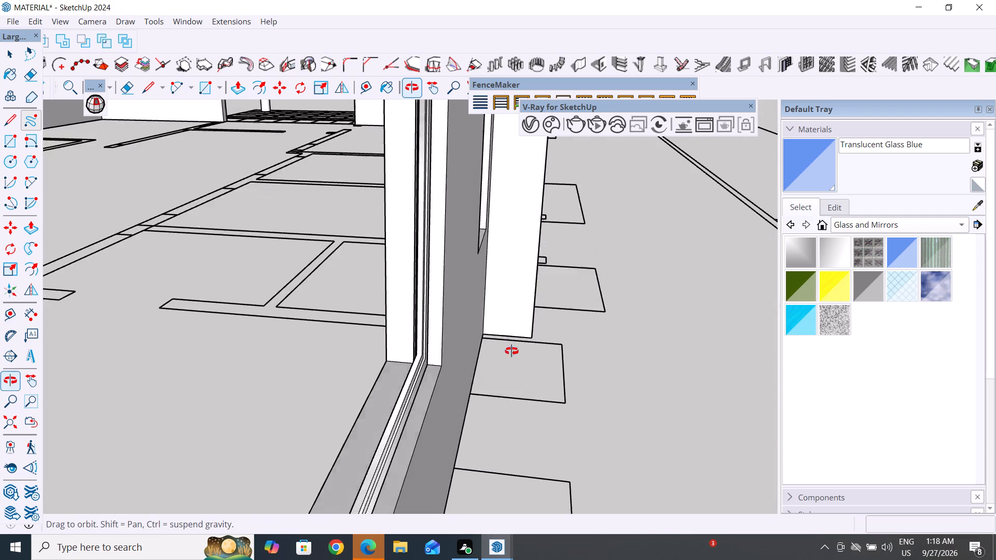
middle_drag(511, 351, 623, 365)
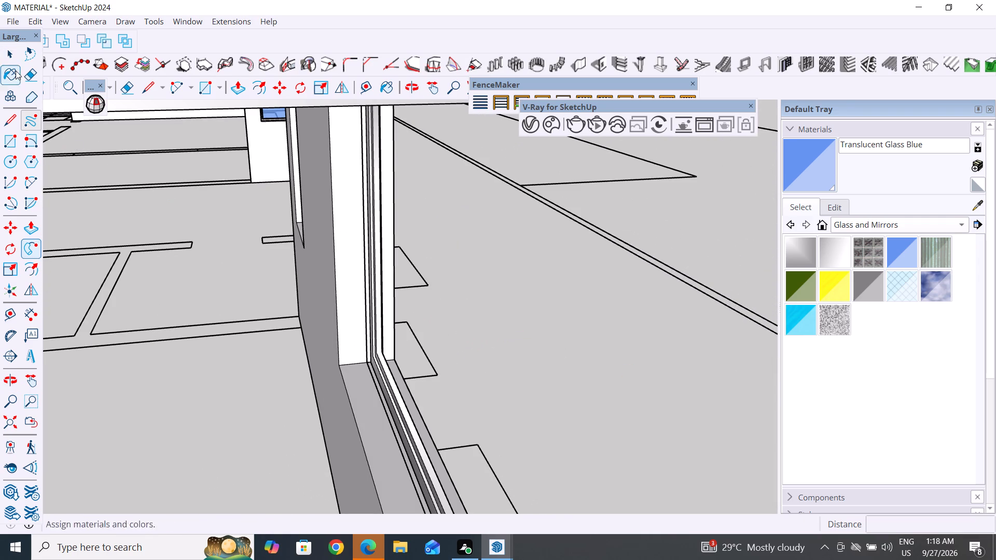
click(14, 49)
click(632, 299)
scroll(325, 399, up, 5)
scroll(436, 301, up, 5)
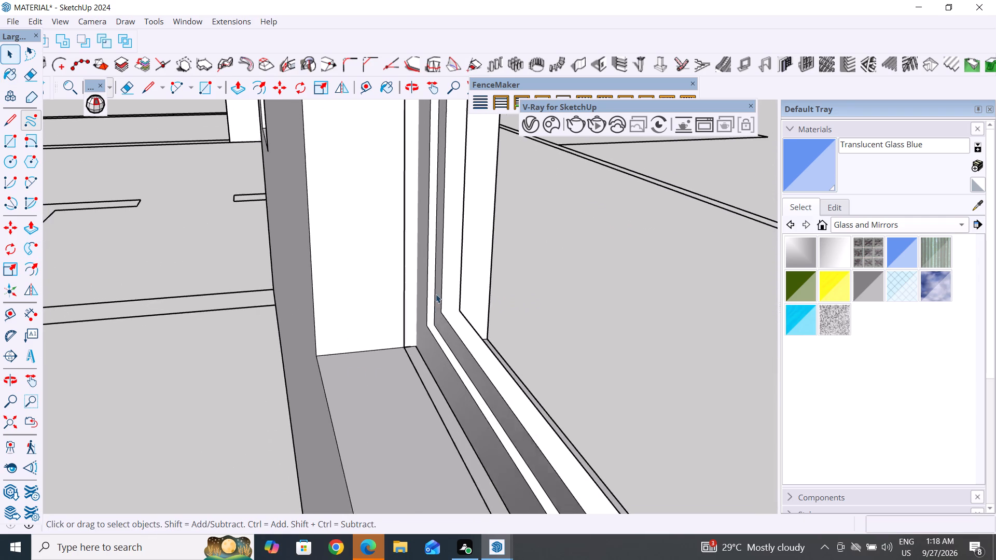
scroll(398, 355, down, 4)
middle_drag(402, 365, 426, 382)
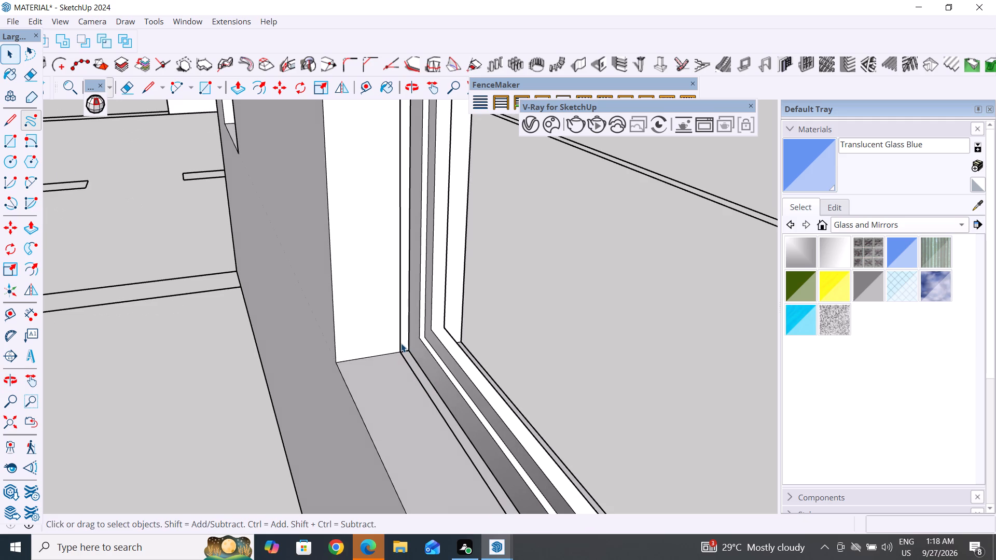
click(401, 343)
key(Delete)
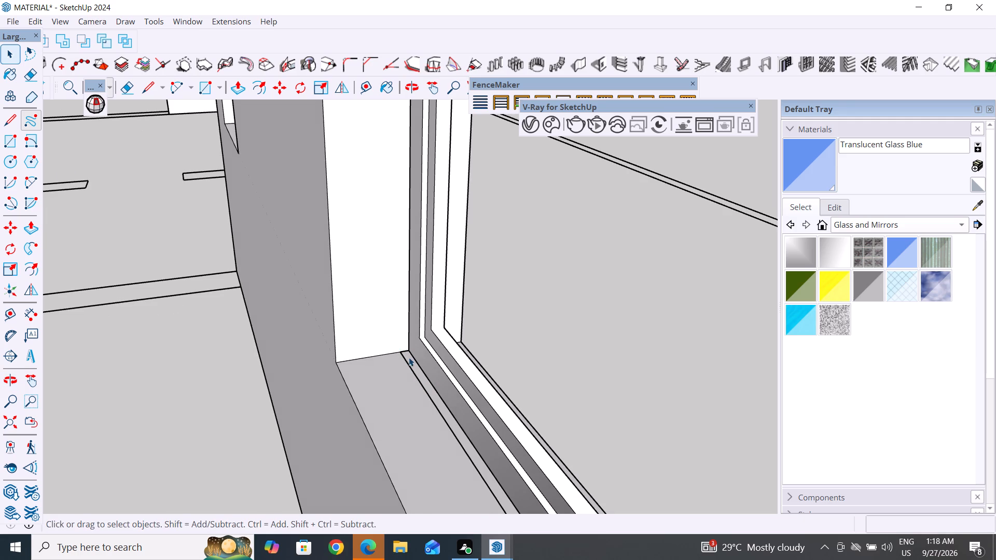
click(406, 361)
key(Delete)
scroll(411, 276, down, 7)
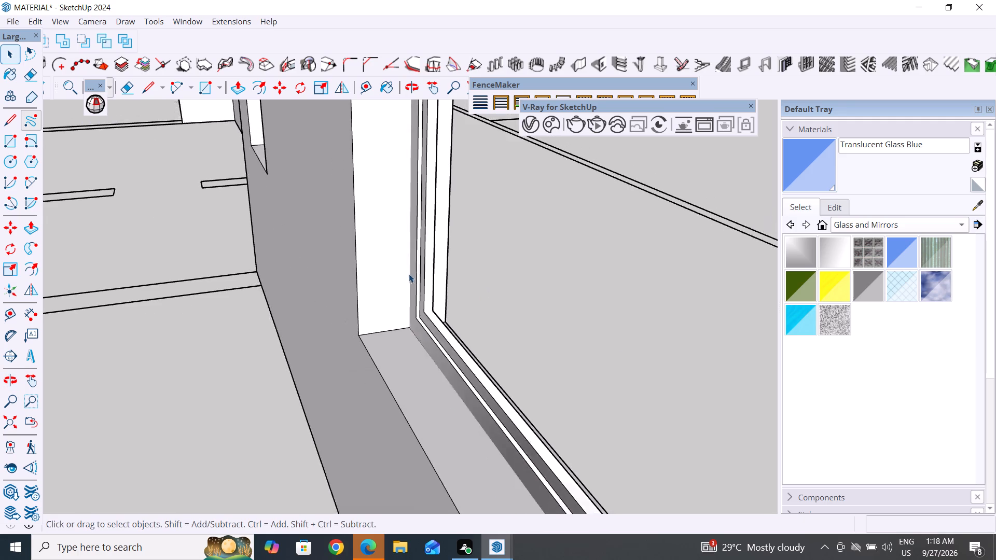
scroll(385, 302, down, 3)
scroll(411, 321, up, 15)
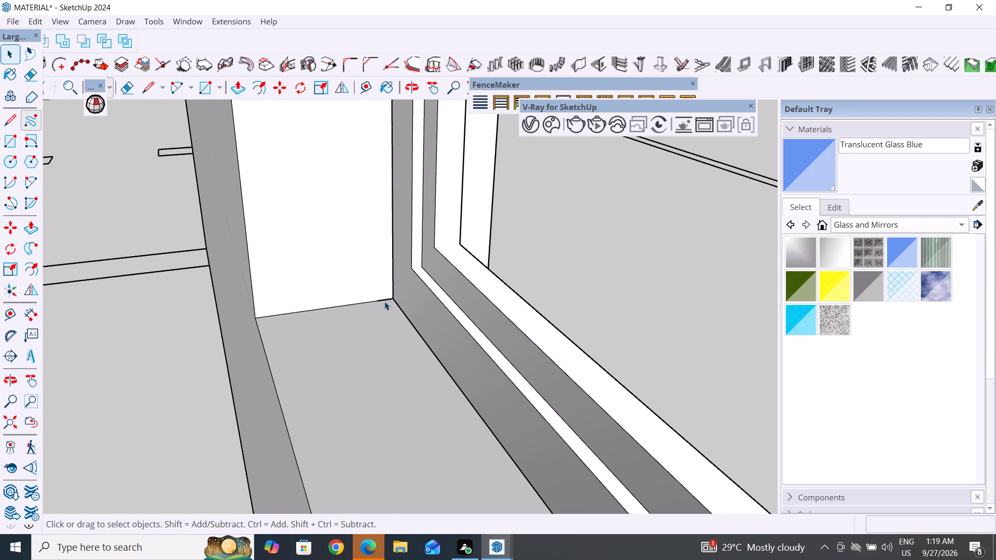
Delete the remaining leftover centre line where the corner window's sill meets the jamb beside the frame.
click(383, 300)
key(Delete)
scroll(465, 253, down, 12)
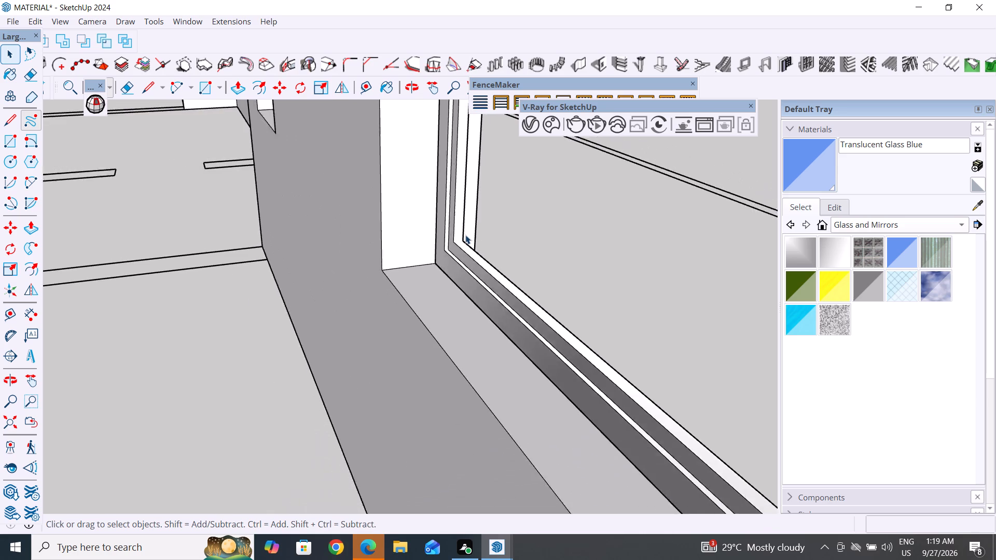
scroll(465, 235, down, 9)
middle_drag(481, 313, 140, 332)
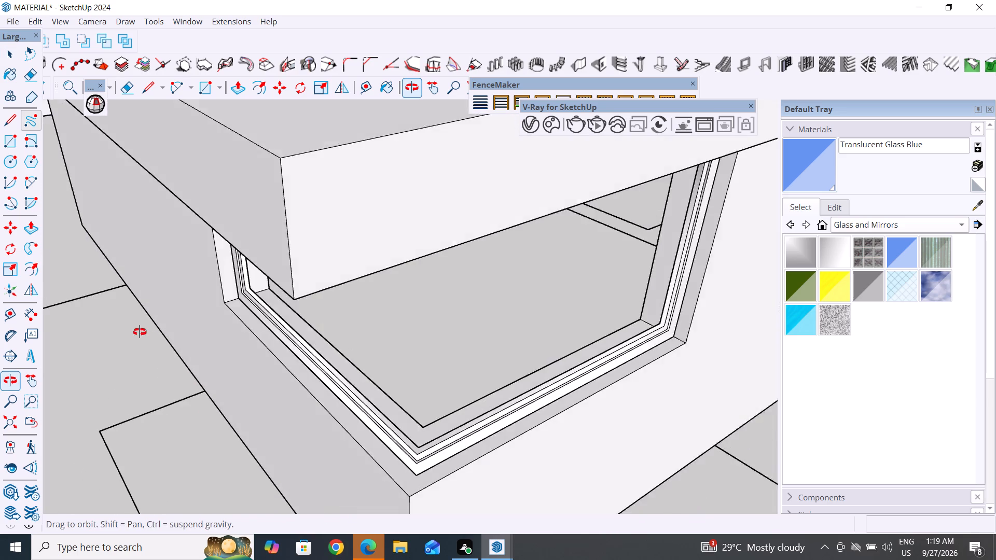
middle_drag(140, 332, 5, 277)
scroll(319, 254, up, 14)
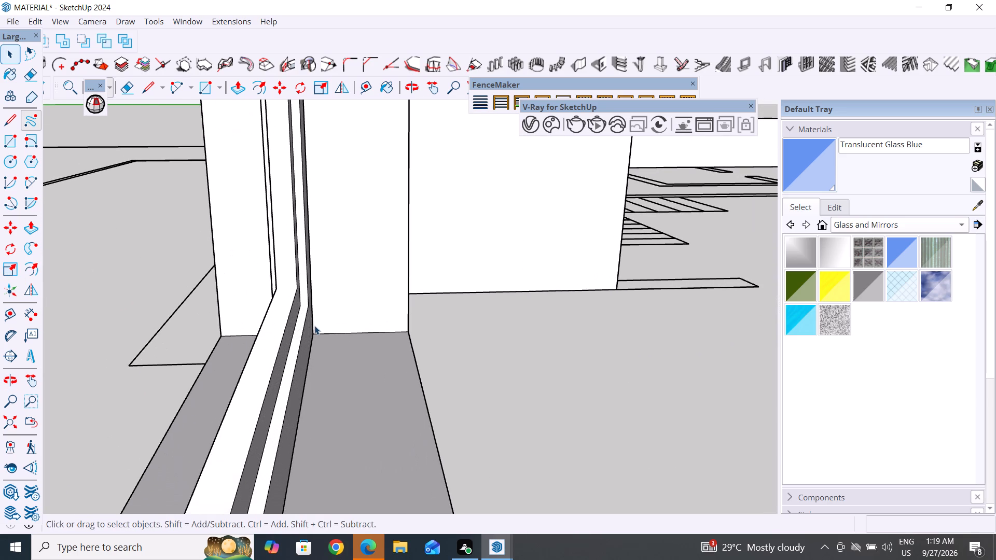
click(304, 332)
scroll(483, 285, down, 6)
middle_drag(367, 331, 559, 367)
scroll(557, 429, down, 8)
middle_drag(571, 383, 612, 353)
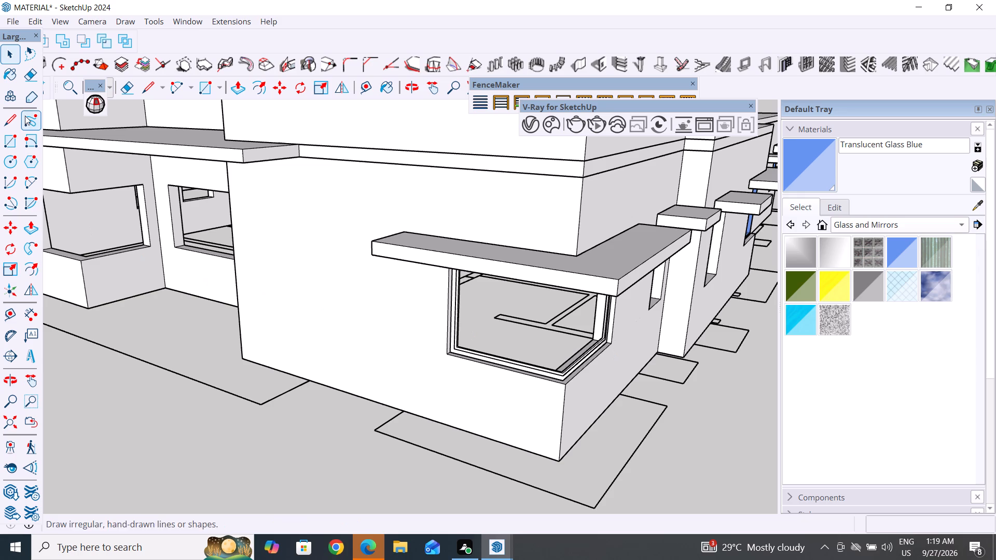
Draw a line across the frame's inner face where the sill meets one jamb.
click(15, 55)
scroll(575, 418, up, 5)
middle_drag(712, 415, 687, 452)
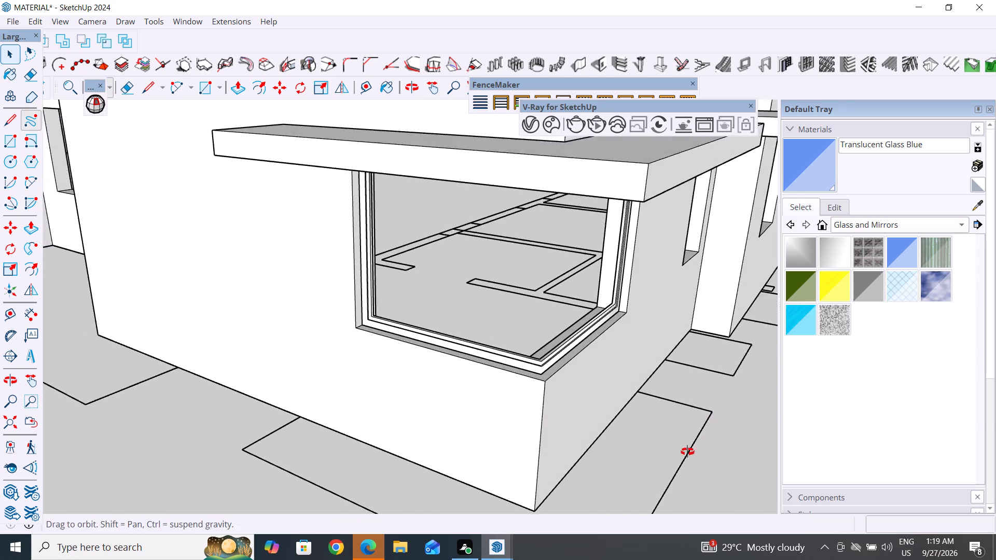
middle_drag(687, 452, 683, 456)
scroll(586, 304, up, 8)
scroll(679, 341, up, 3)
middle_drag(682, 347, 698, 366)
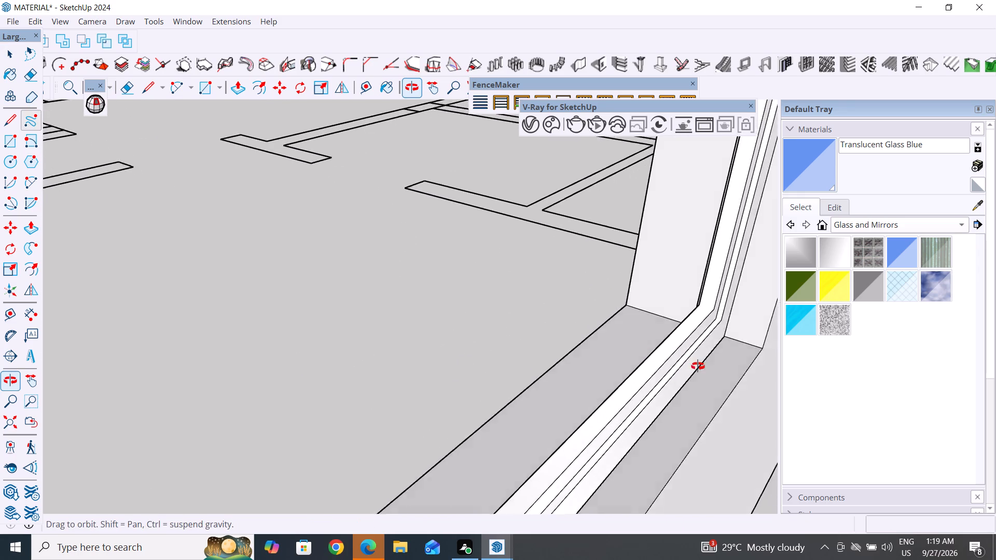
middle_drag(698, 366, 769, 408)
click(662, 266)
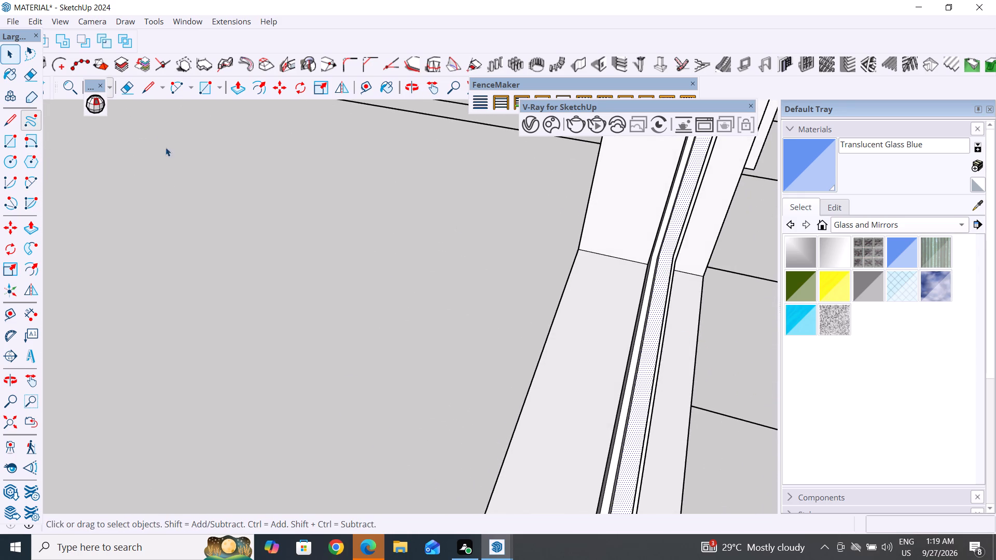
click(8, 118)
scroll(683, 249, up, 9)
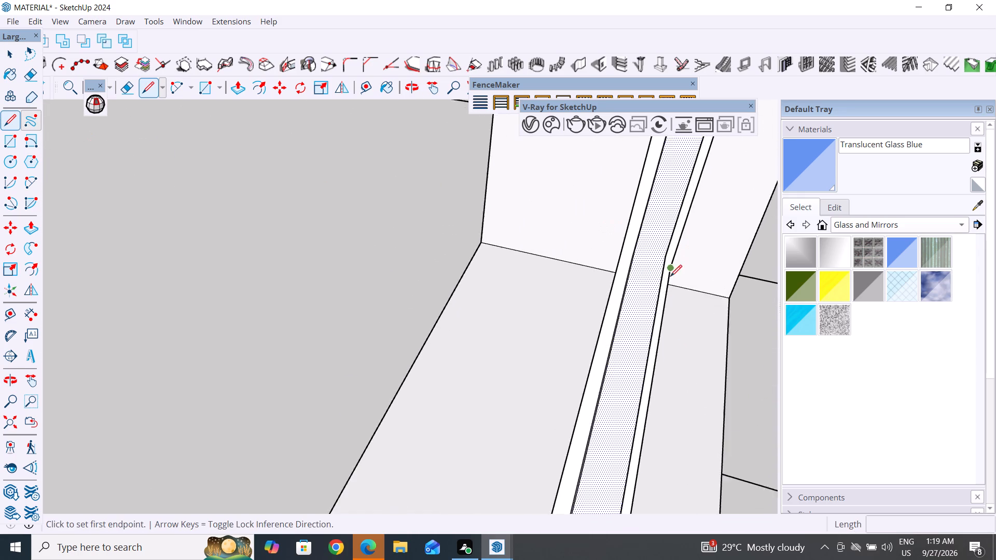
middle_drag(604, 300, 674, 317)
click(616, 216)
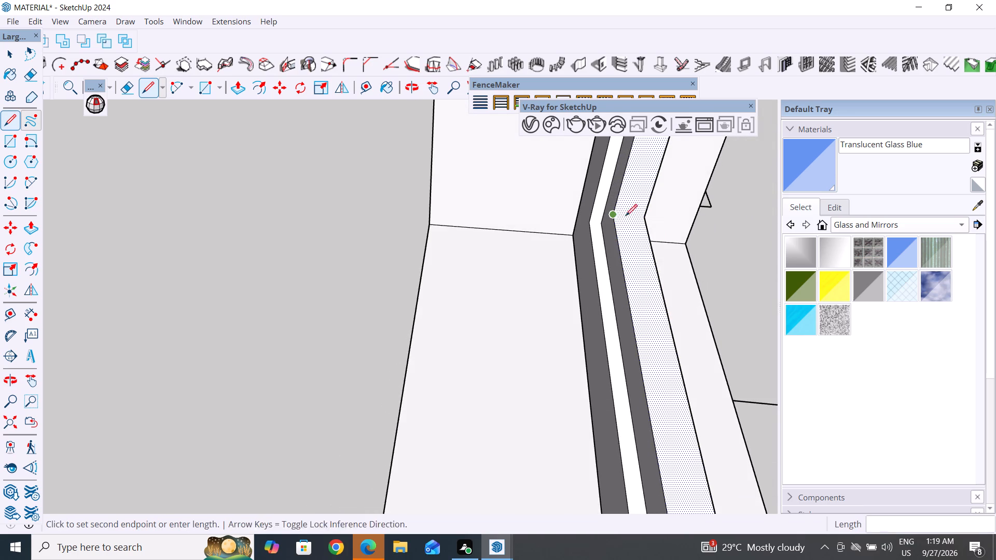
click(644, 216)
Draw a line about 7/8" long across the frame's inner face where the sill meets the other jamb.
scroll(606, 285, down, 11)
middle_drag(613, 361, 367, 331)
scroll(599, 425, down, 12)
middle_drag(455, 421, 459, 366)
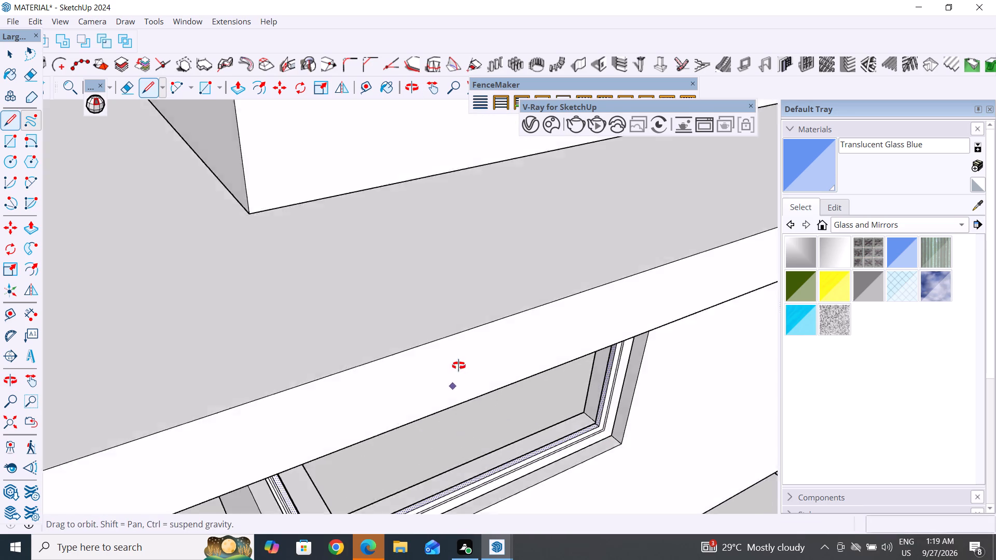
middle_drag(459, 366, 501, 314)
scroll(107, 459, up, 5)
scroll(157, 453, up, 10)
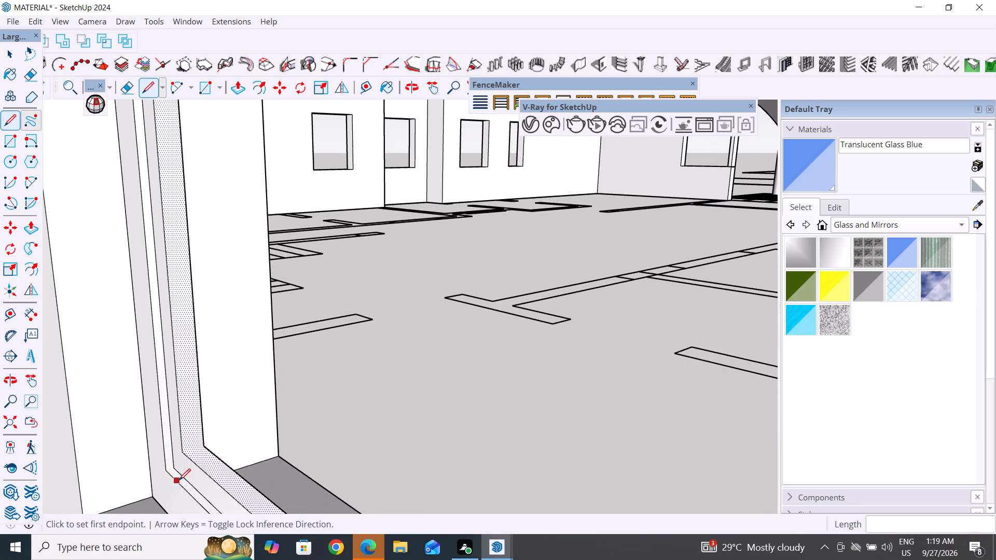
click(184, 449)
click(205, 445)
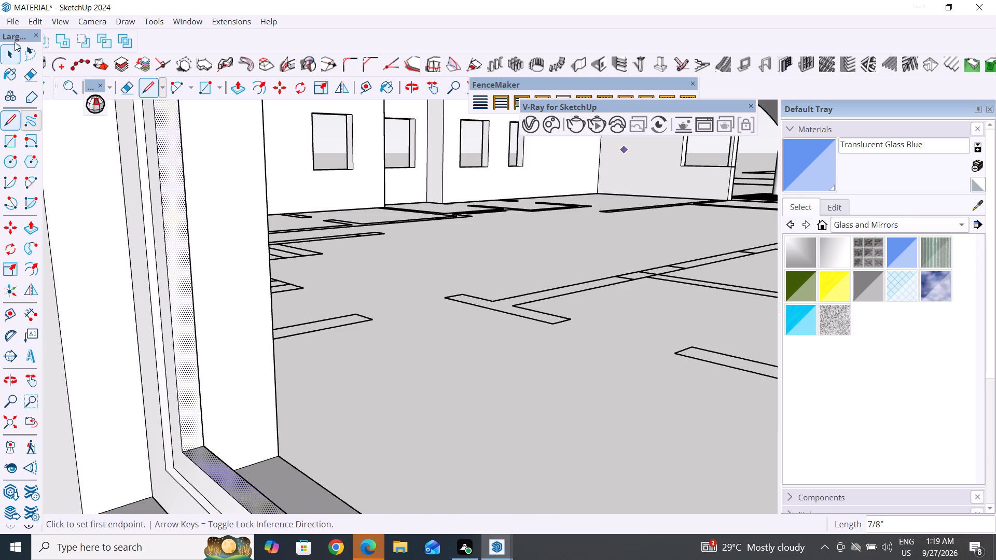
Copy the frame's inner sill face that lies between the two dividing lines.
click(12, 58)
click(536, 432)
click(227, 483)
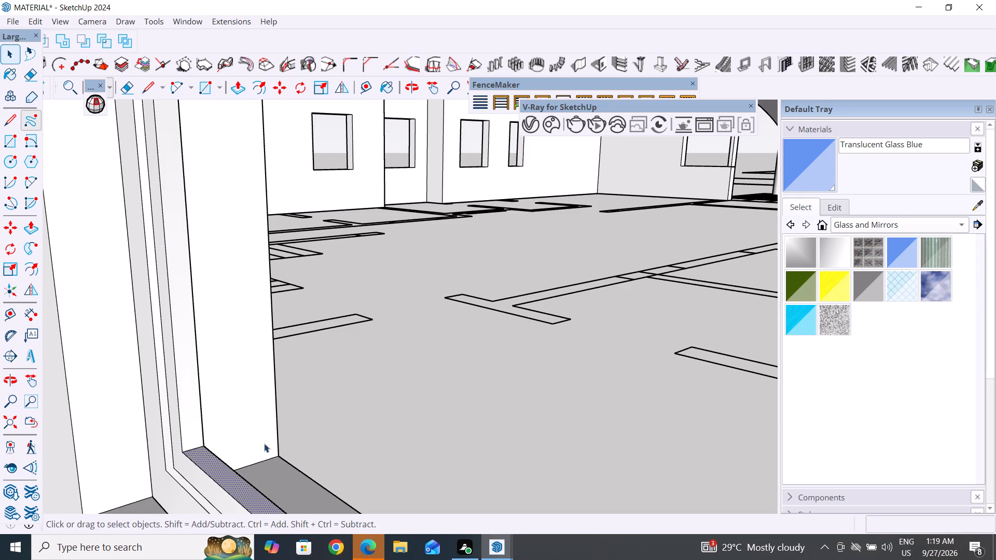
scroll(423, 337, down, 9)
middle_drag(438, 394, 422, 492)
scroll(518, 371, up, 6)
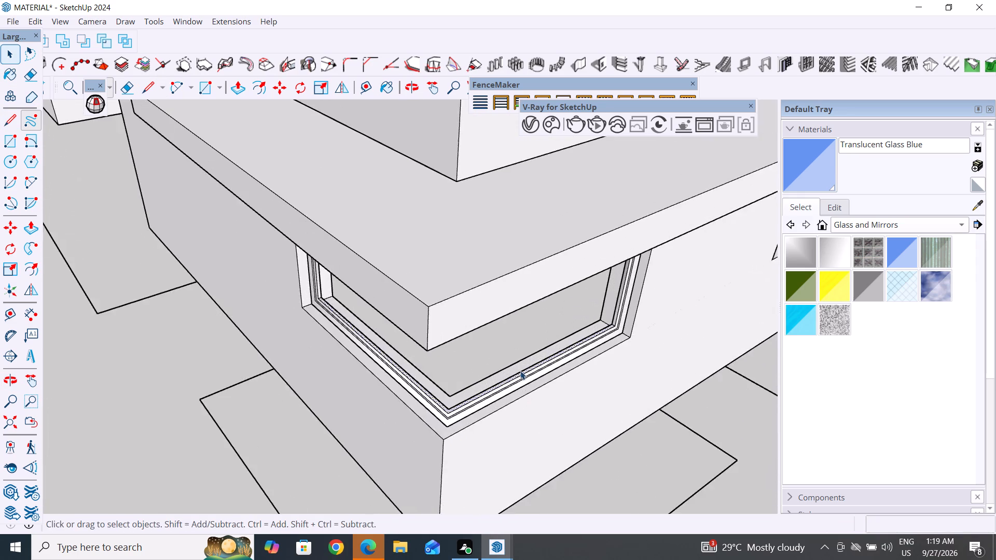
scroll(520, 371, up, 9)
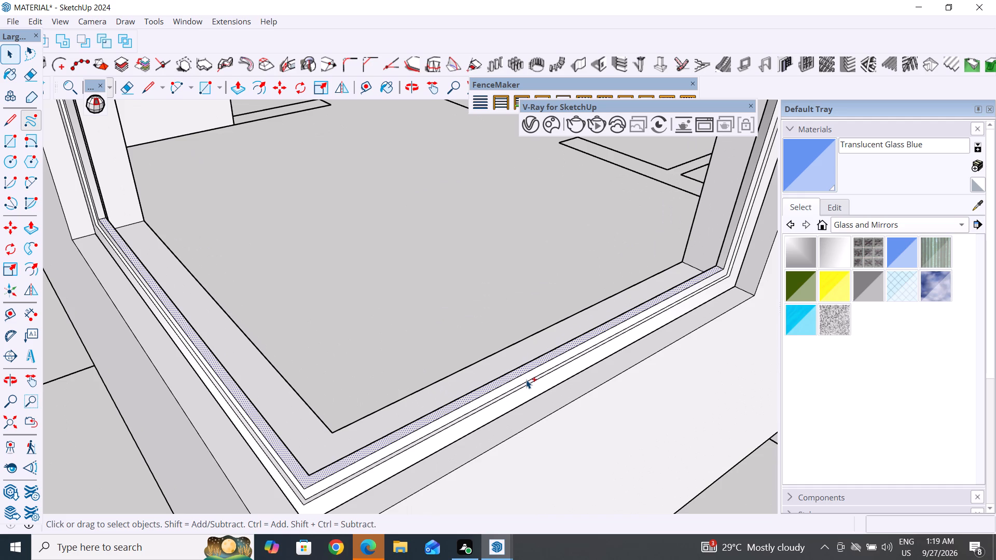
key(ctrl+c)
ctrl+click(587, 362)
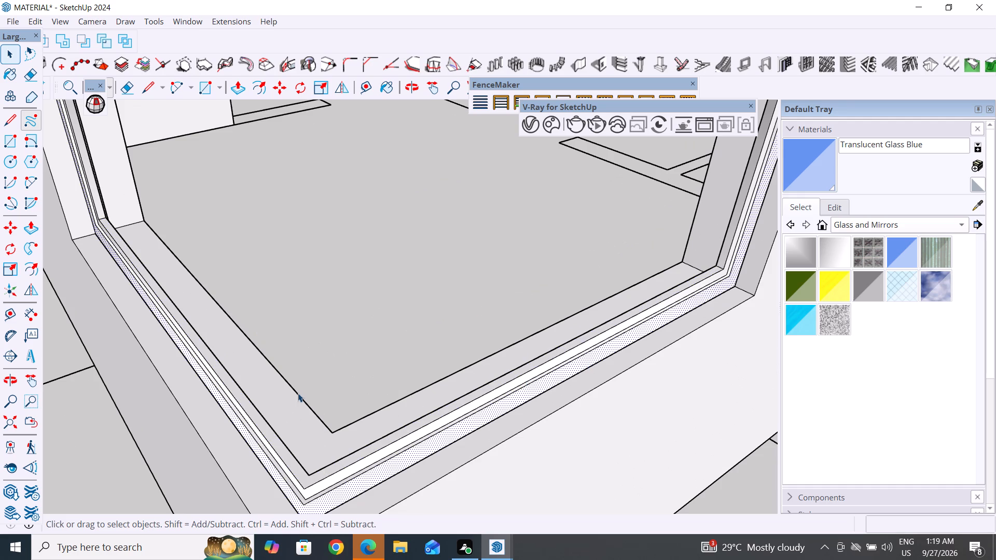
click(471, 239)
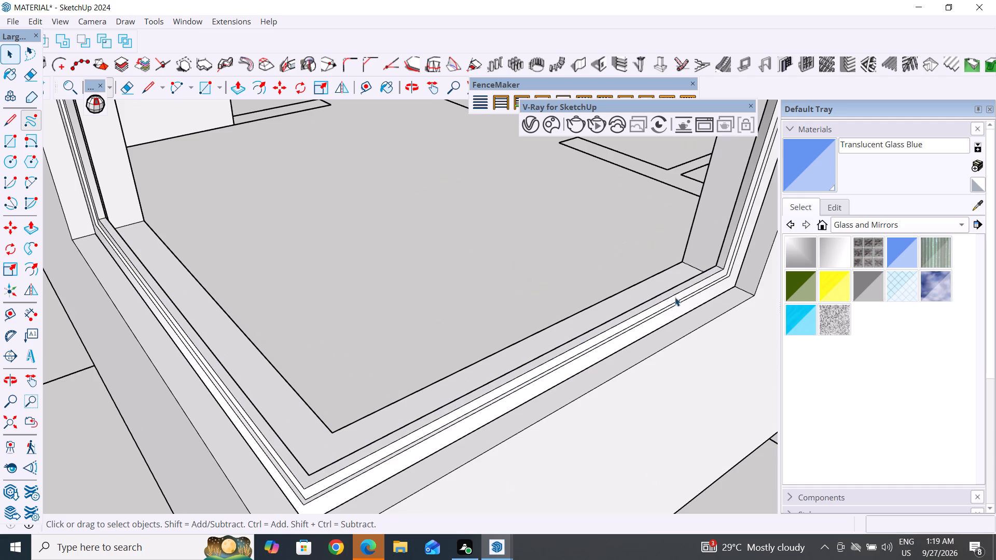
scroll(693, 258, up, 4)
middle_drag(700, 281, 735, 419)
scroll(687, 287, up, 5)
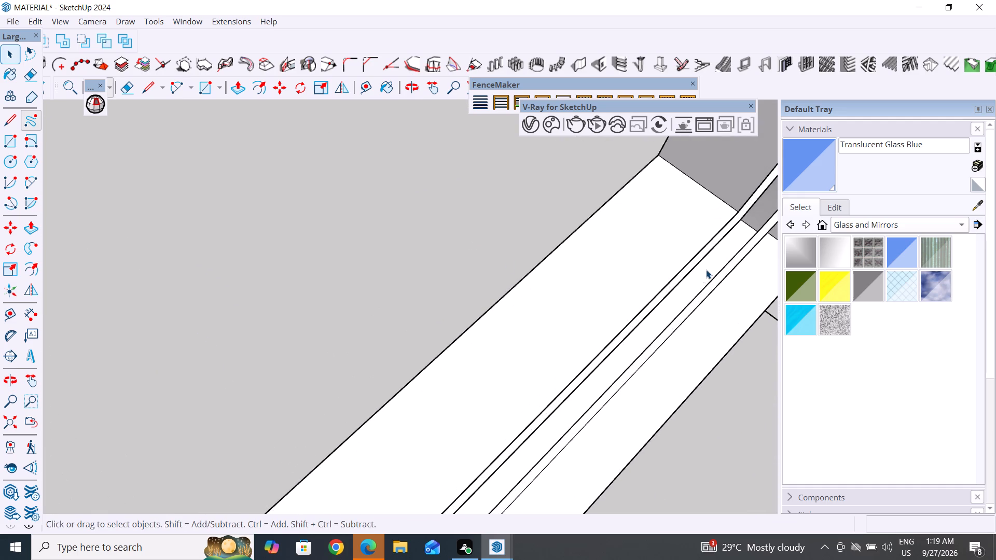
click(707, 265)
key(ctrl+c)
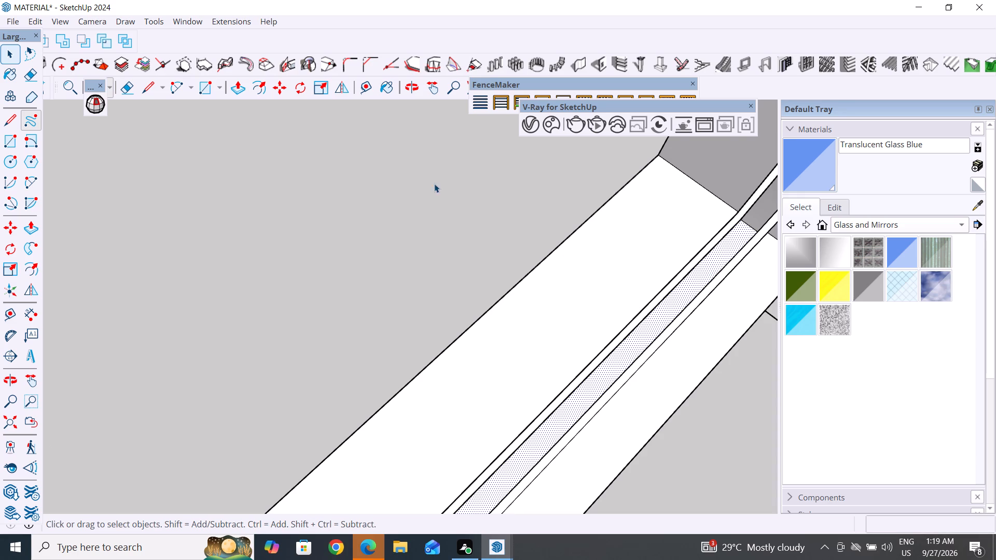
Make the whole connected corner window frame into a group.
scroll(546, 235, down, 6)
click(5, 57)
scroll(404, 238, down, 3)
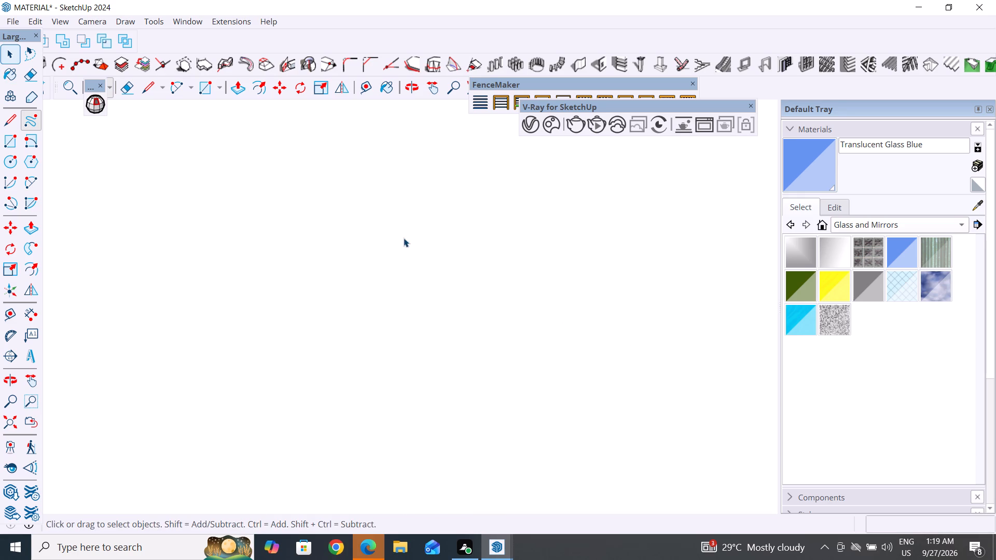
scroll(404, 238, down, 20)
scroll(404, 238, down, 14)
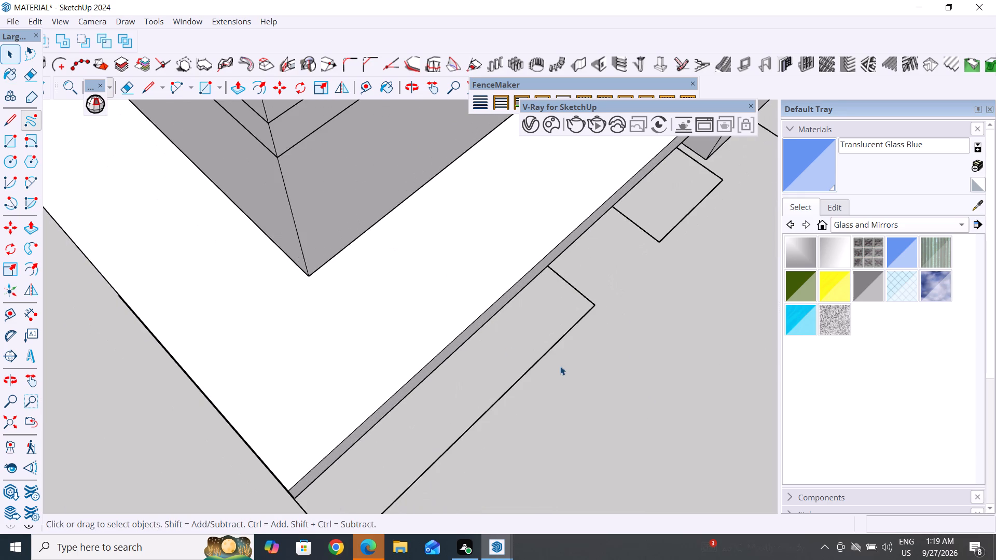
click(563, 367)
middle_drag(642, 410, 497, 164)
scroll(477, 323, up, 4)
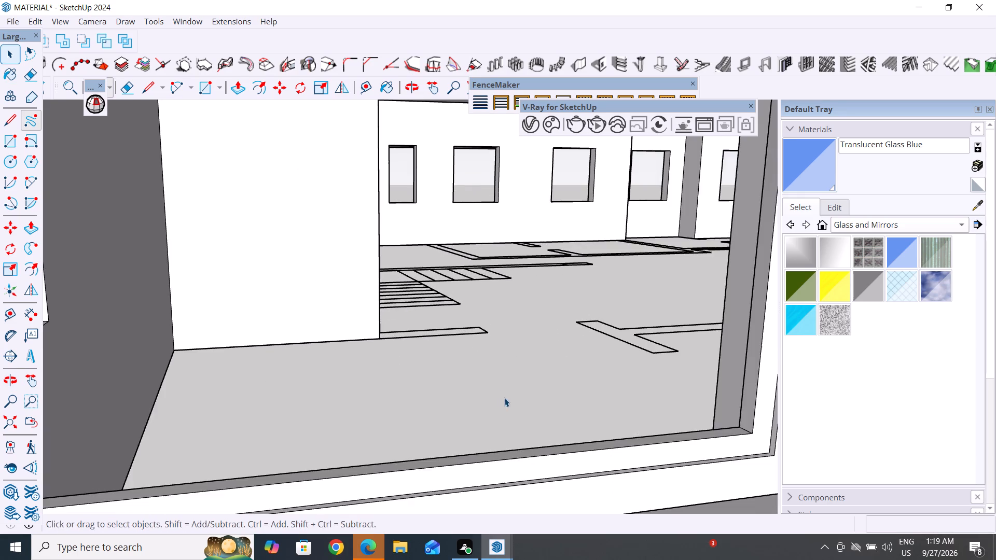
middle_drag(506, 399, 532, 424)
scroll(532, 424, up, 1)
scroll(533, 379, down, 5)
triple_click(607, 488)
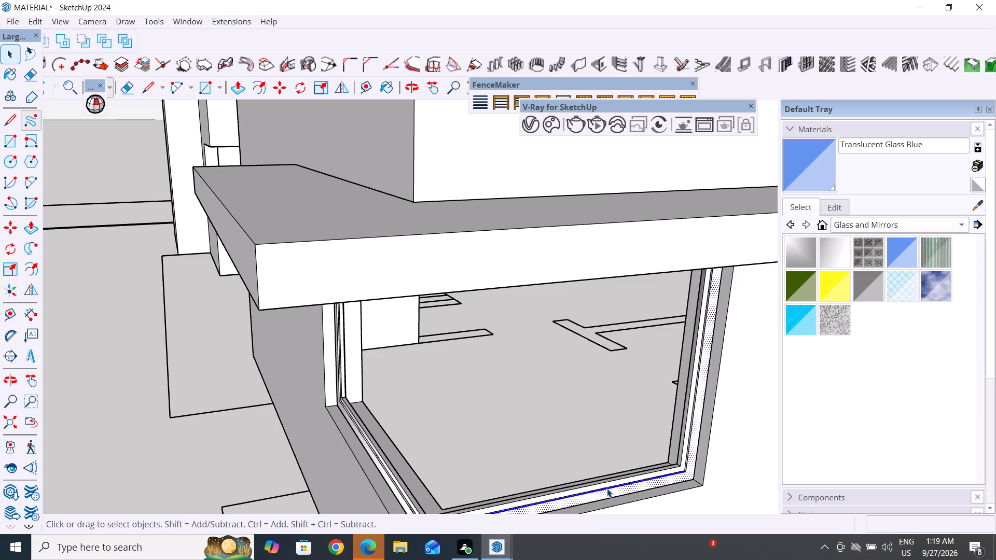
middle_drag(610, 491, 805, 433)
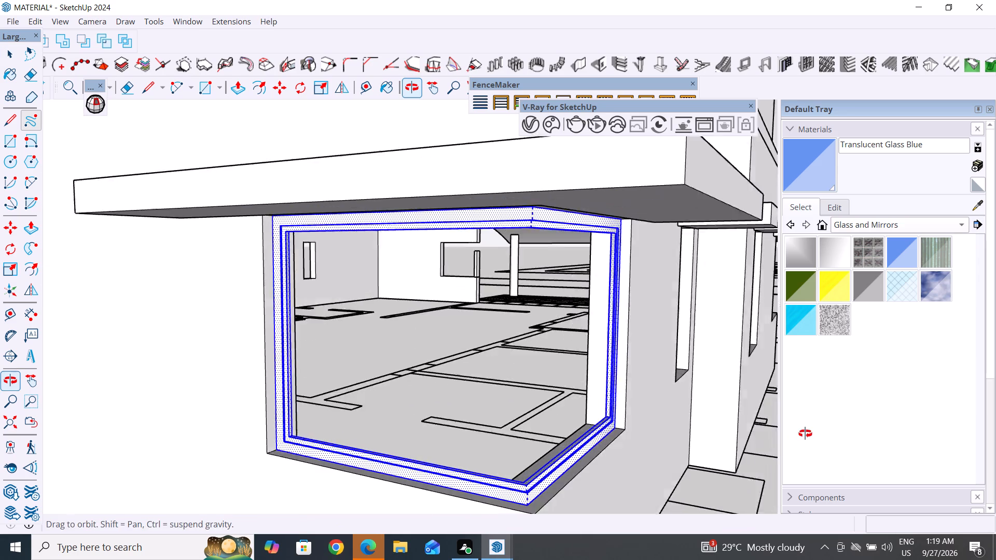
middle_drag(805, 433, 805, 433)
middle_drag(538, 396, 593, 389)
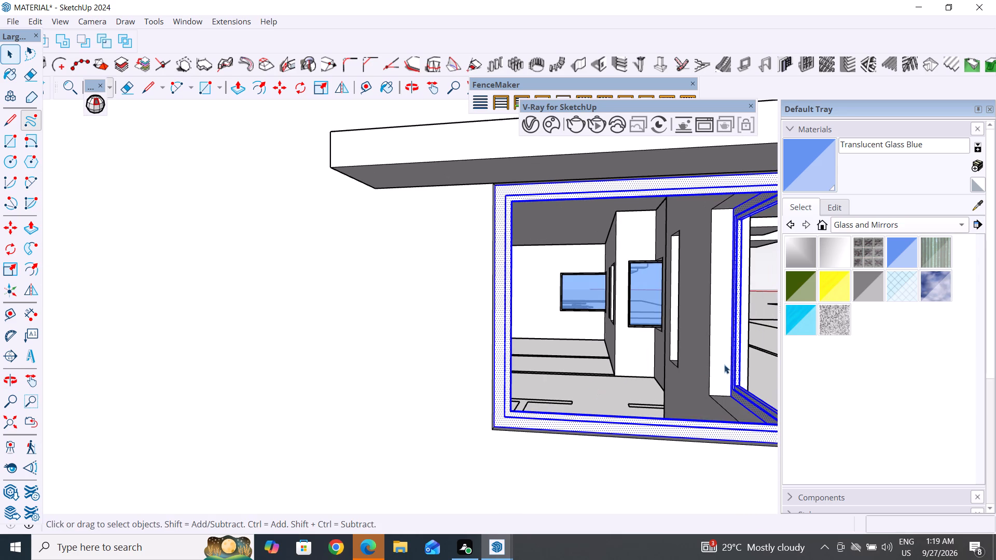
right_click(738, 337)
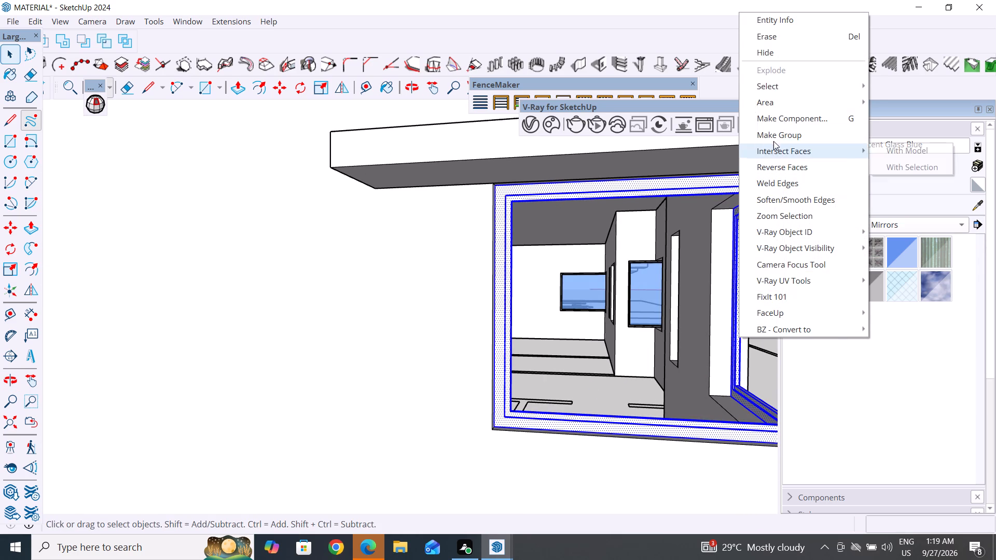
click(773, 139)
scroll(509, 289, down, 11)
middle_drag(694, 389, 546, 493)
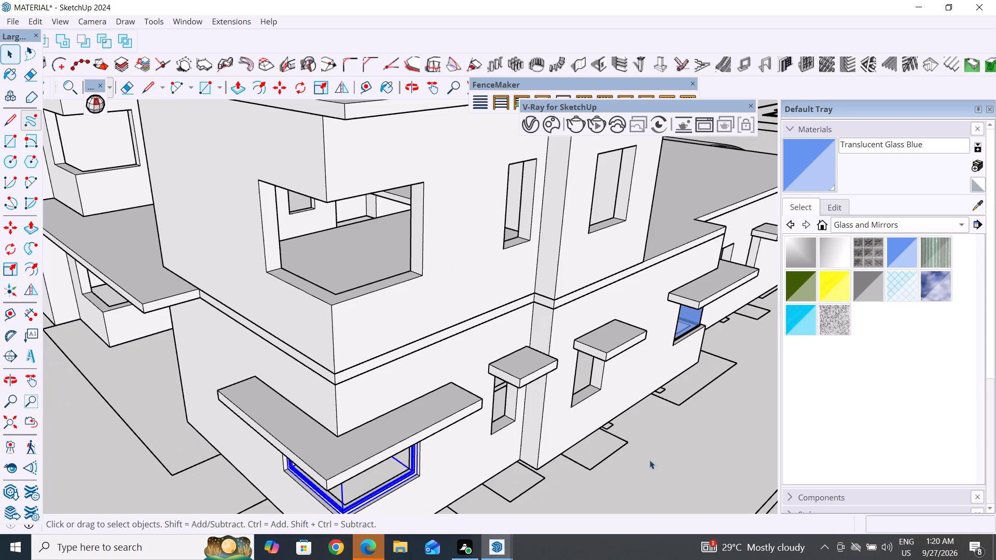
click(673, 459)
Paste the copied sill face in place on the grouped corner window frame.
scroll(454, 481, up, 9)
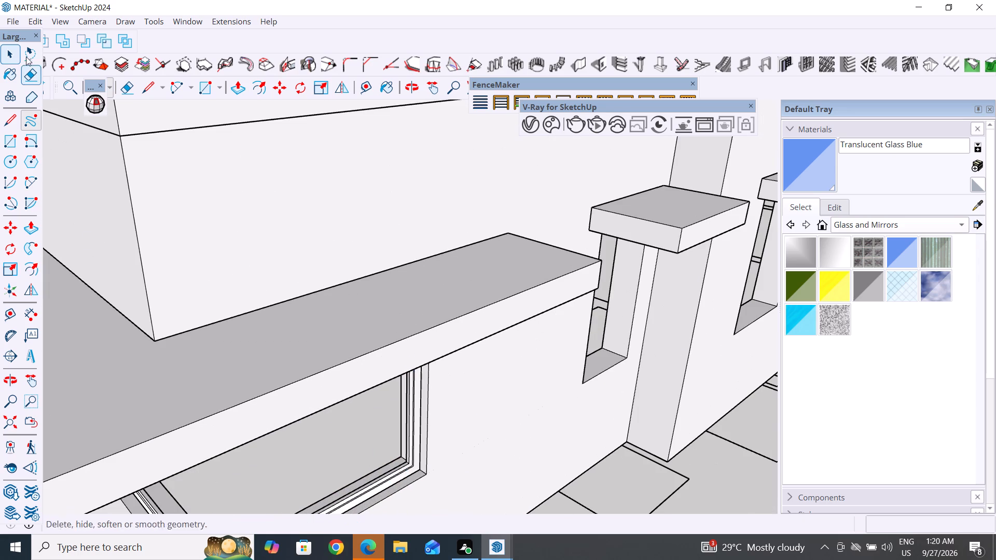
click(36, 26)
click(130, 120)
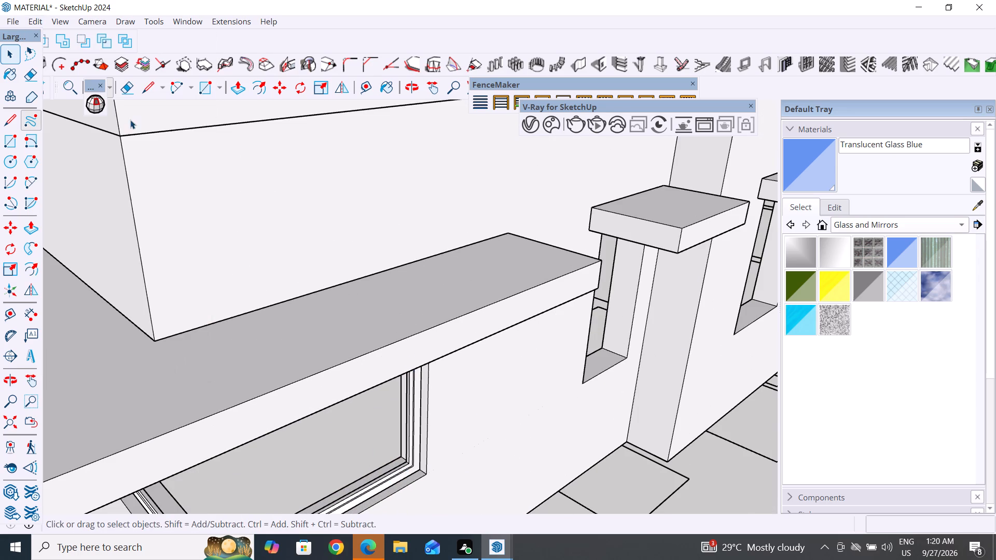
scroll(374, 445, up, 5)
scroll(350, 332, down, 5)
middle_drag(374, 422, 371, 454)
scroll(378, 460, up, 10)
middle_drag(399, 371, 430, 427)
scroll(357, 303, up, 5)
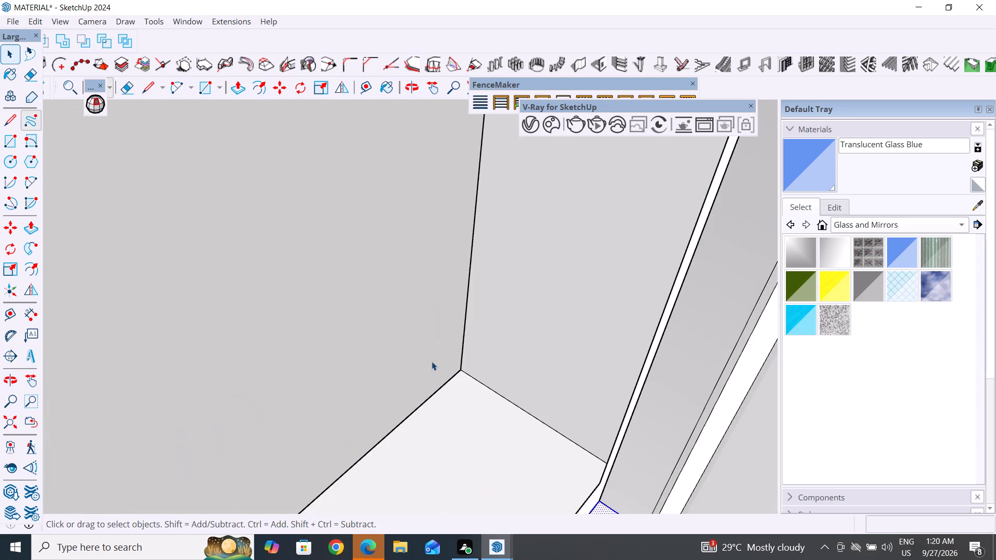
scroll(357, 337, down, 4)
middle_drag(389, 404, 399, 444)
scroll(422, 400, up, 4)
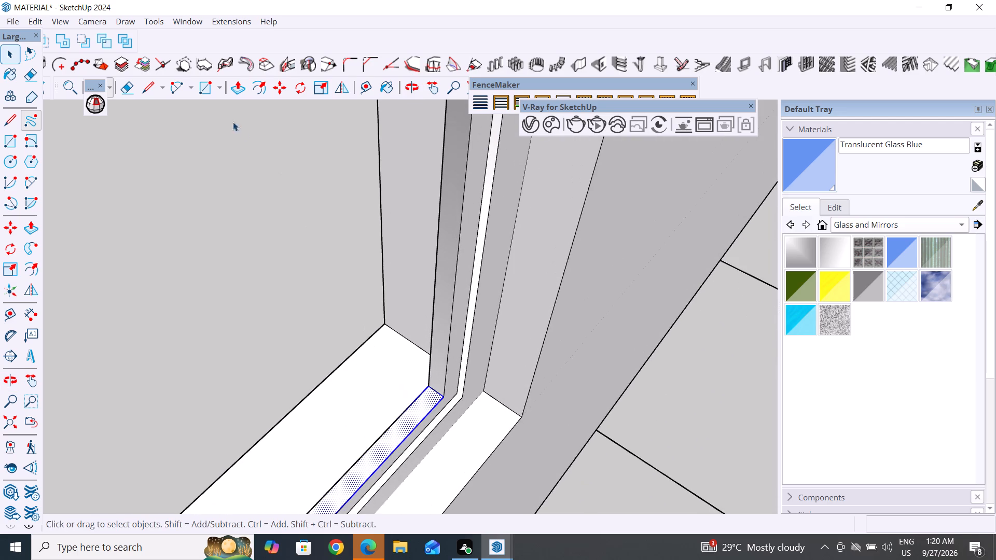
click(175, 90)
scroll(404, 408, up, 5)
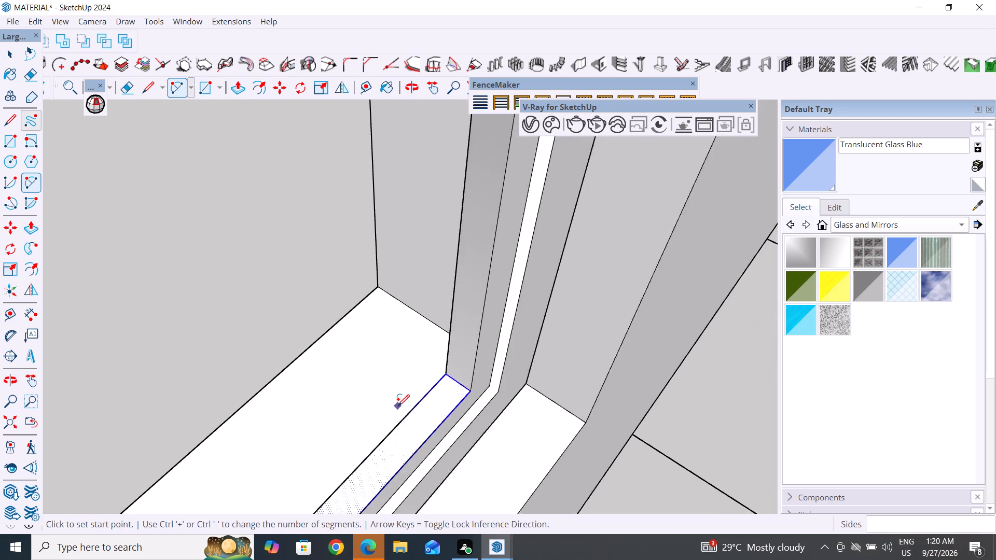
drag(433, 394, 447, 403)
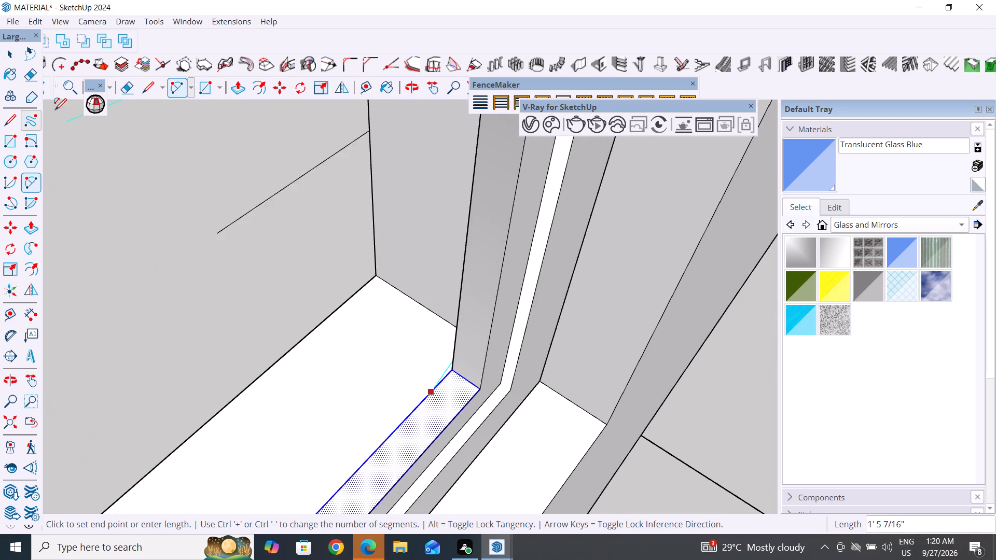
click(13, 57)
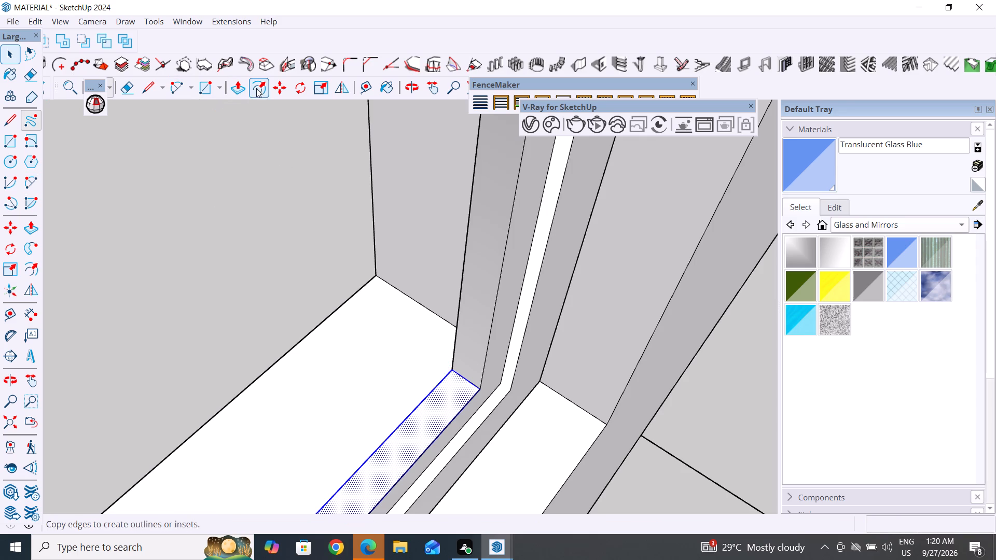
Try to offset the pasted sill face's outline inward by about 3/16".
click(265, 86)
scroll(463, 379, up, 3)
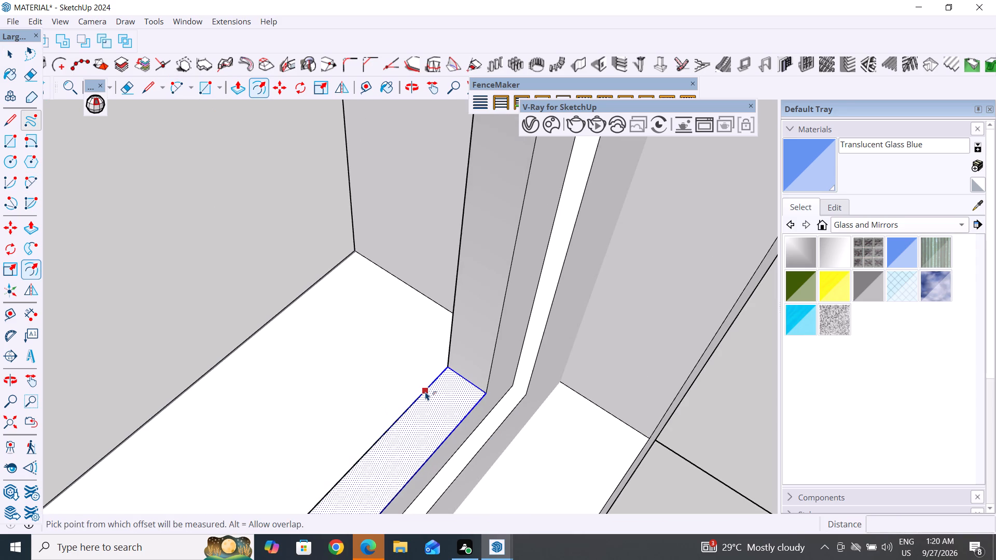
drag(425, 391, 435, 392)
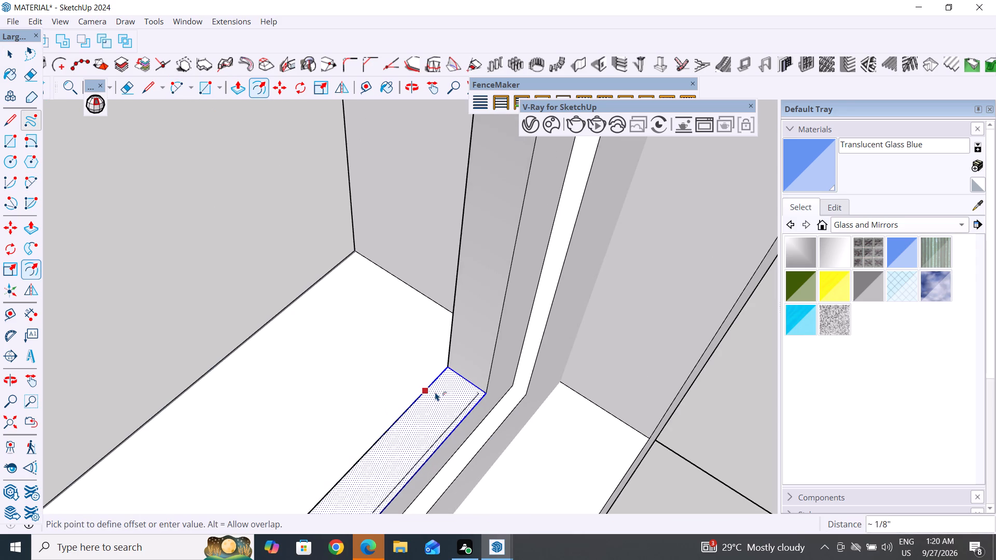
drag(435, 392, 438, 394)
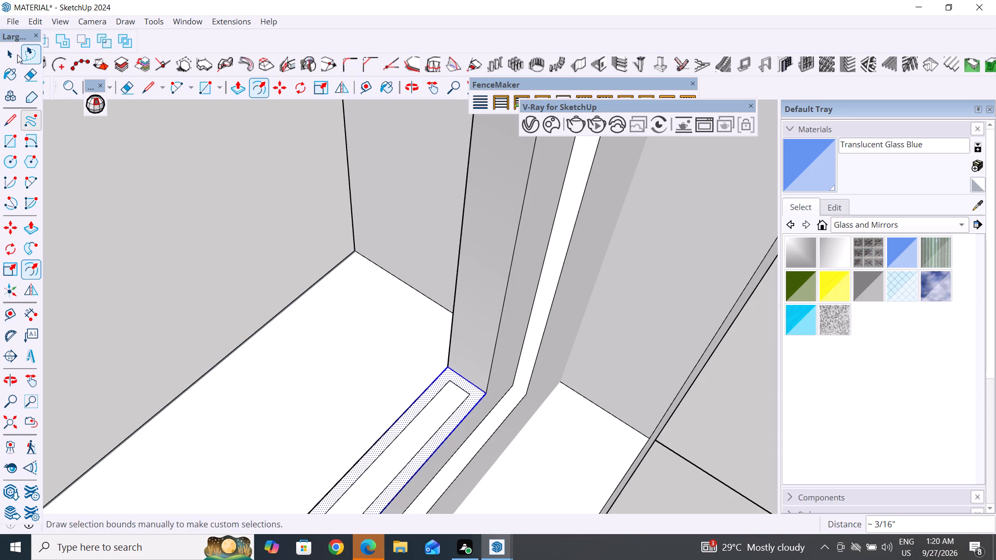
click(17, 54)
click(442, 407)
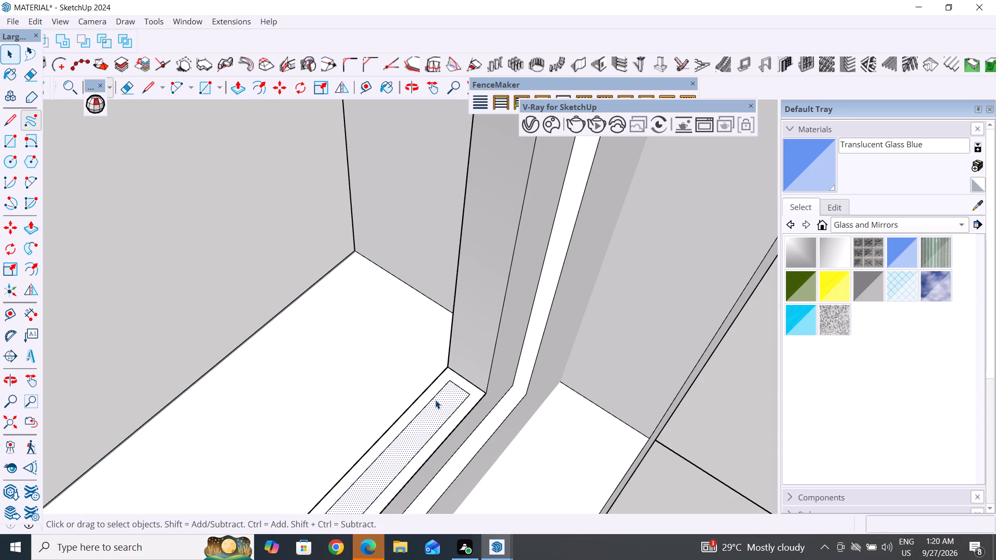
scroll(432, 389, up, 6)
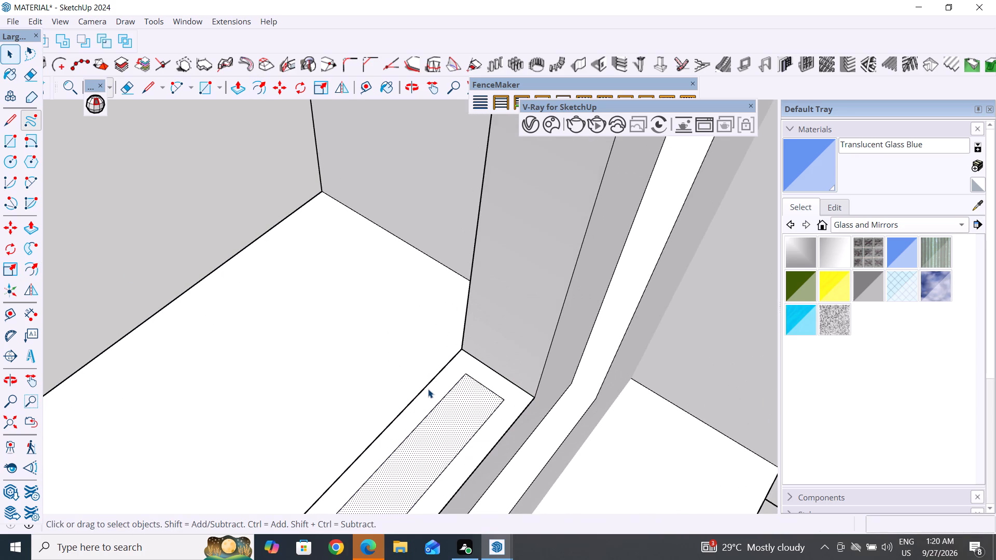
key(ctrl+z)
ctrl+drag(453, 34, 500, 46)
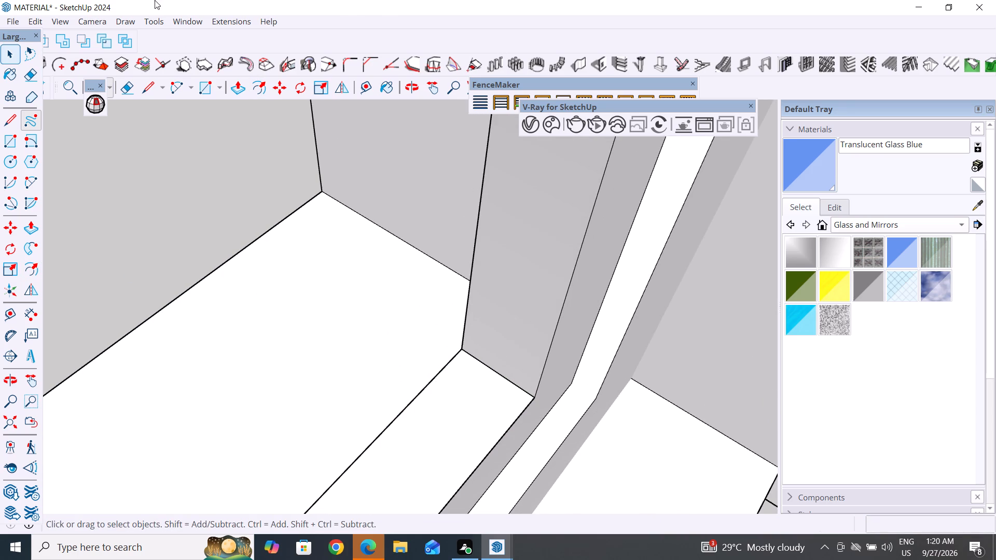
Offset the pasted sill face's outline inward by about 3/8" to leave a narrow central strip.
click(262, 87)
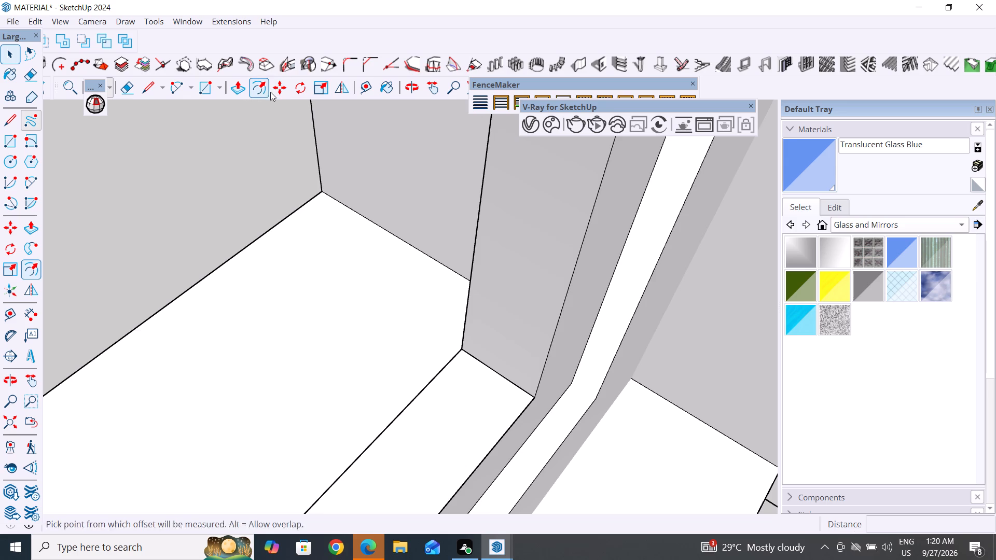
scroll(519, 342, up, 3)
drag(443, 367, 454, 375)
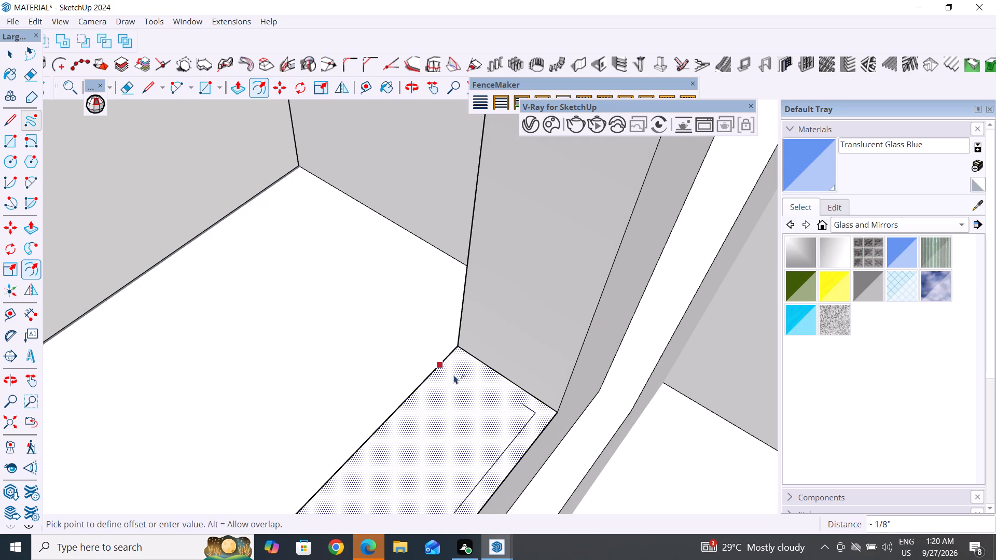
drag(454, 375, 476, 393)
Move the narrow strip's short end edge along the sill until it meets the nearby frame jamb.
click(15, 55)
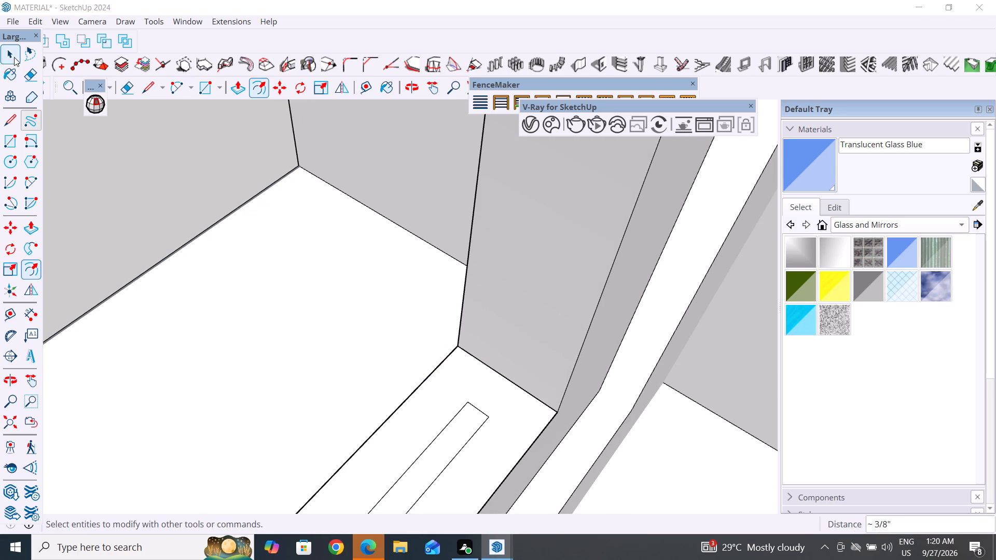
click(478, 411)
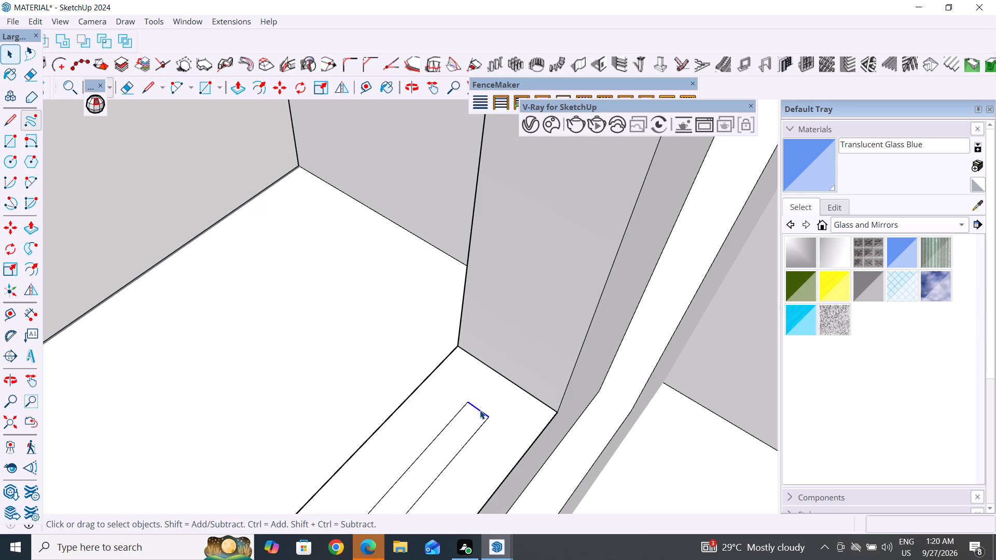
key(m)
click(476, 409)
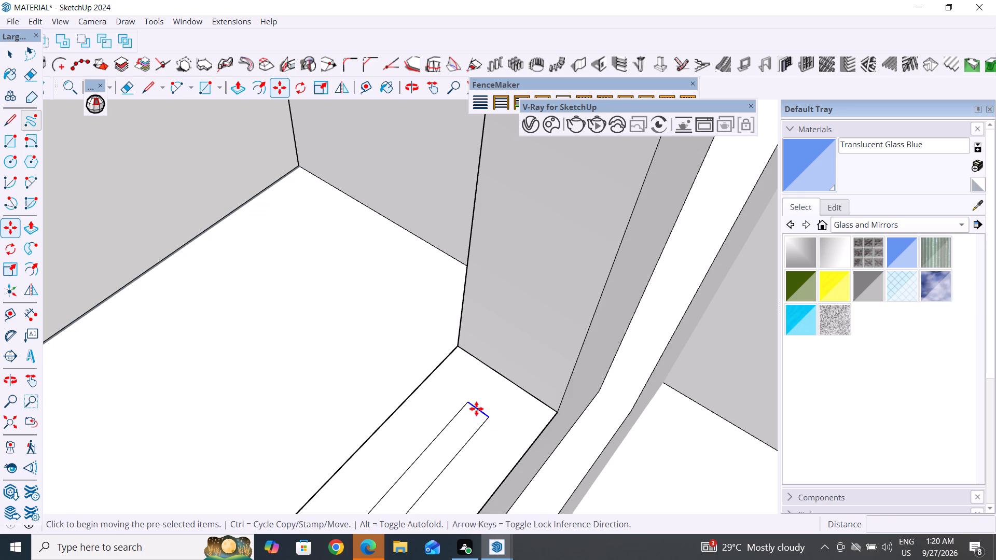
click(503, 376)
Move the strip's opposite short end edge about 3/8" so it meets the jamb at the sill's other end.
scroll(698, 292, down, 3)
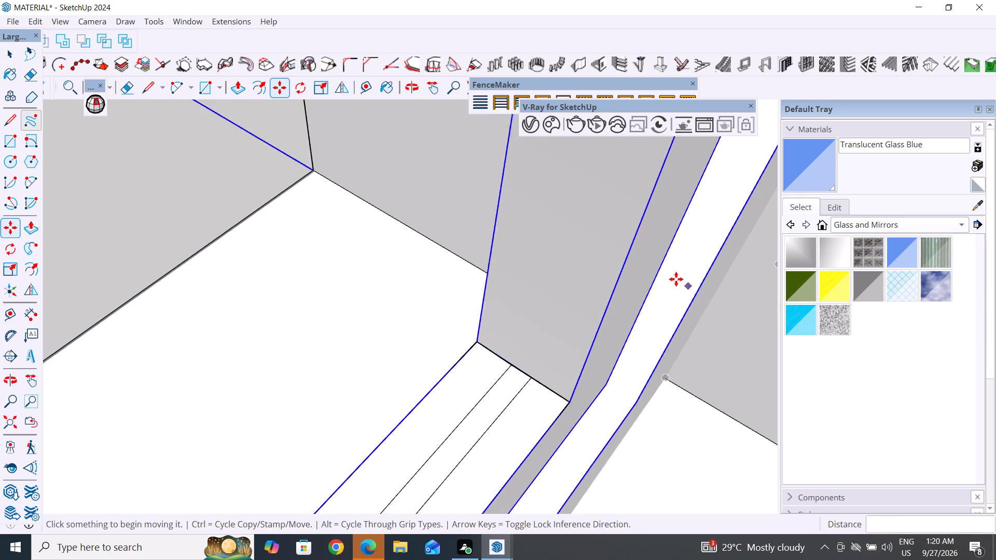
scroll(676, 279, down, 11)
scroll(676, 278, down, 15)
scroll(676, 278, down, 8)
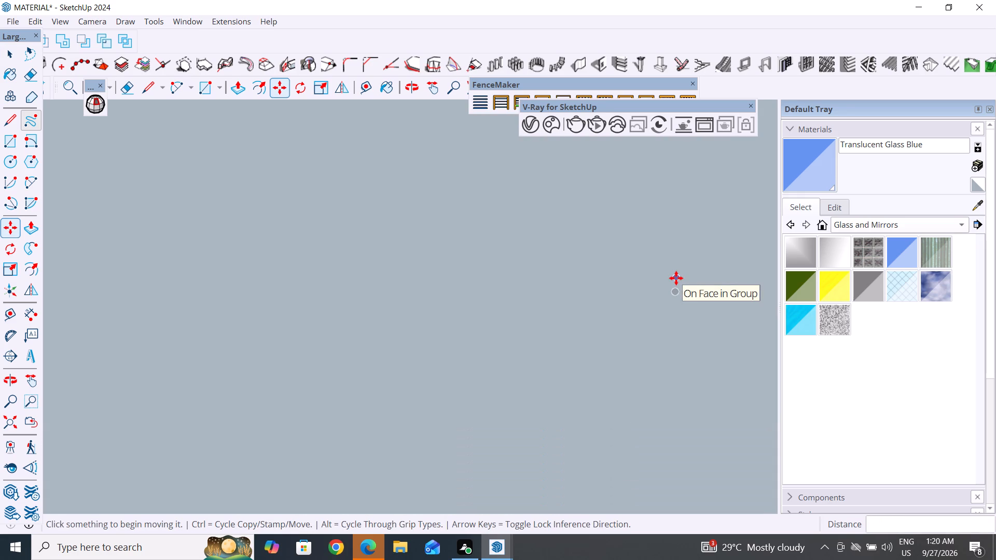
scroll(676, 278, down, 6)
middle_drag(508, 362, 563, 166)
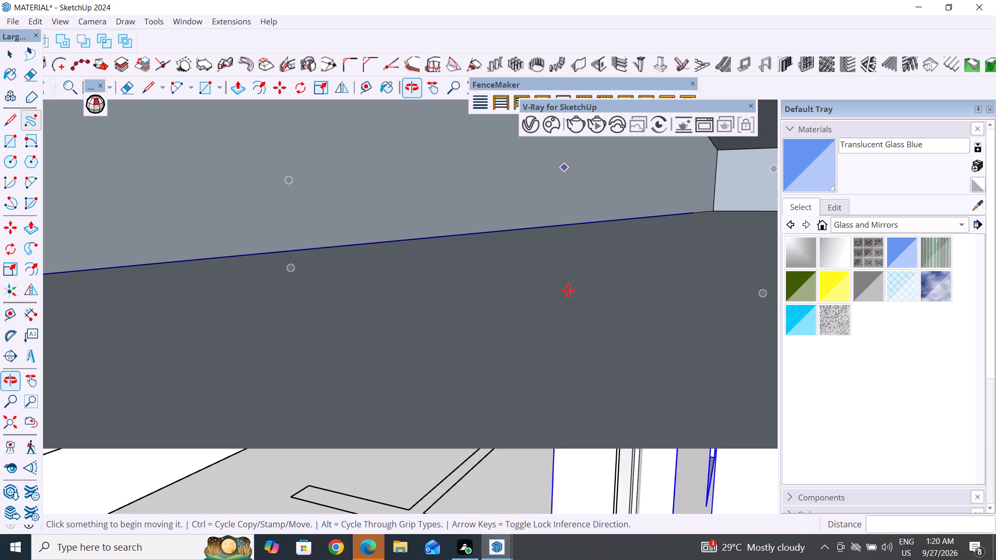
scroll(563, 357, down, 13)
scroll(531, 248, down, 15)
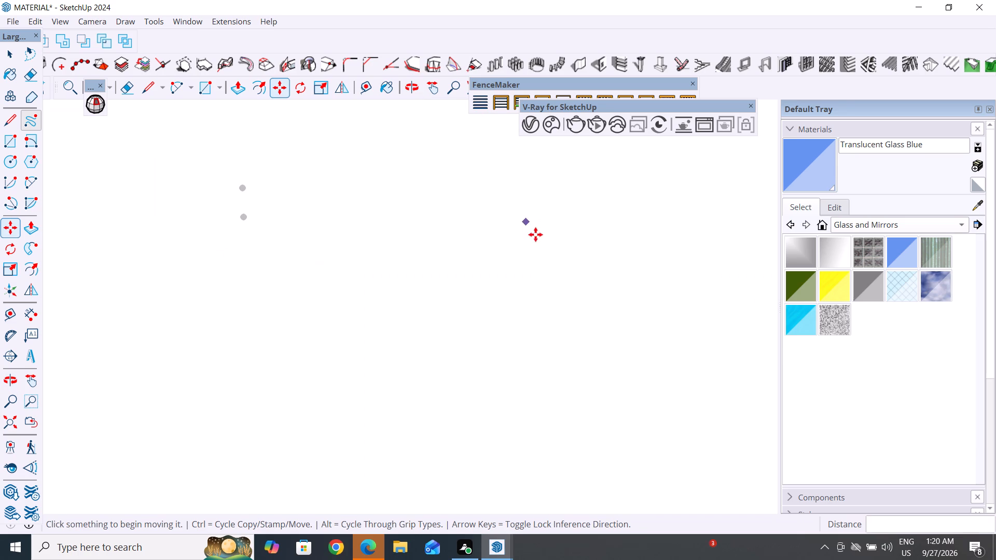
click(13, 57)
scroll(425, 184, down, 20)
scroll(425, 184, down, 9)
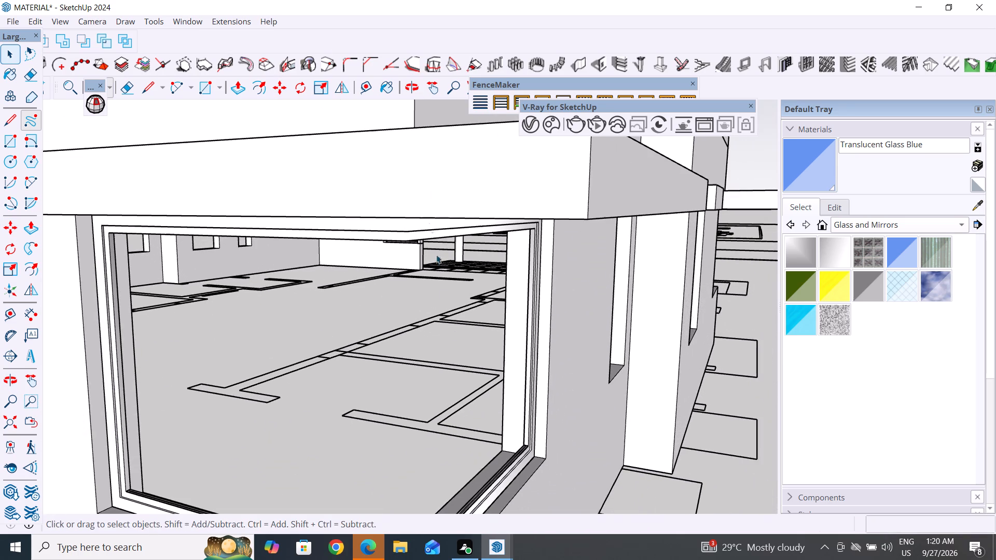
middle_drag(534, 419, 452, 427)
scroll(102, 442, up, 7)
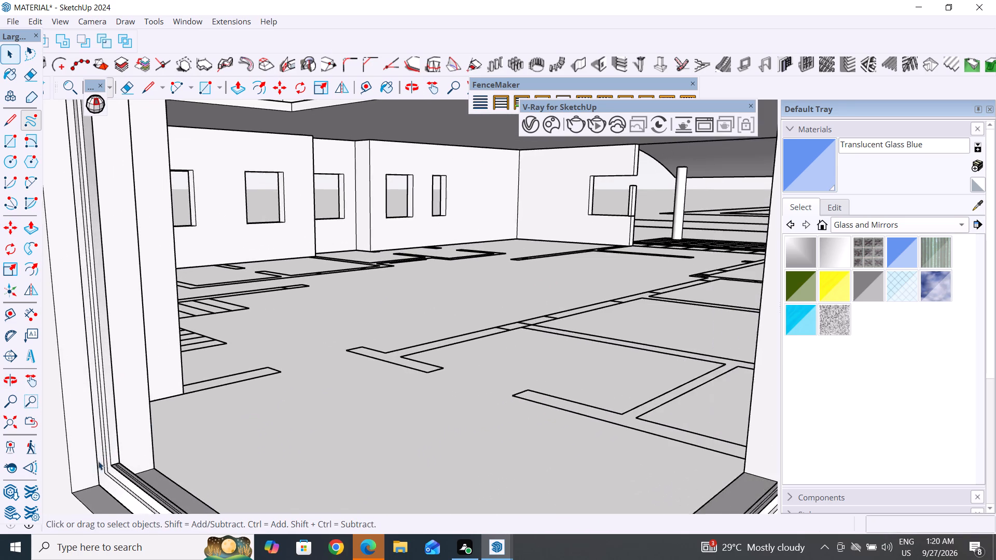
scroll(98, 461, up, 20)
scroll(98, 461, up, 1)
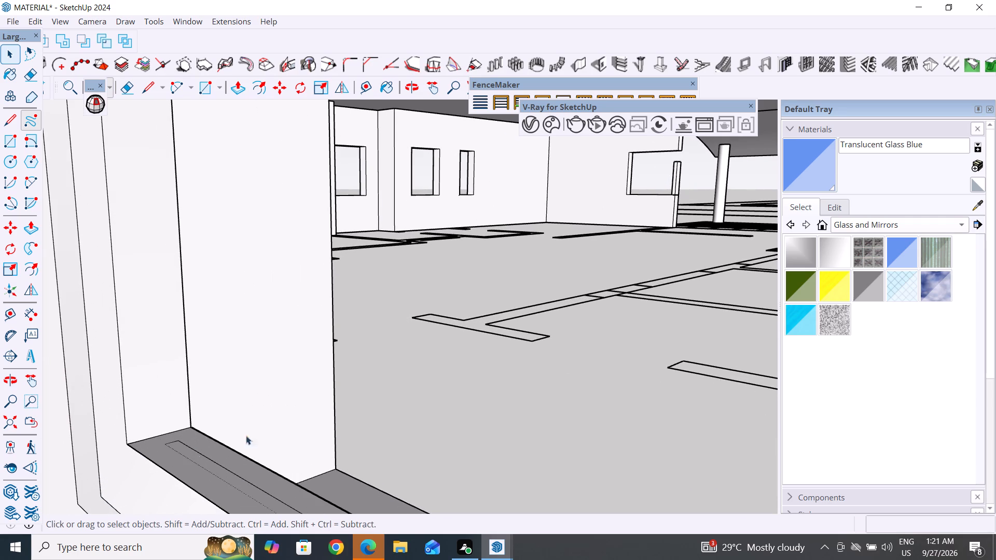
middle_drag(504, 401, 499, 405)
scroll(631, 298, down, 7)
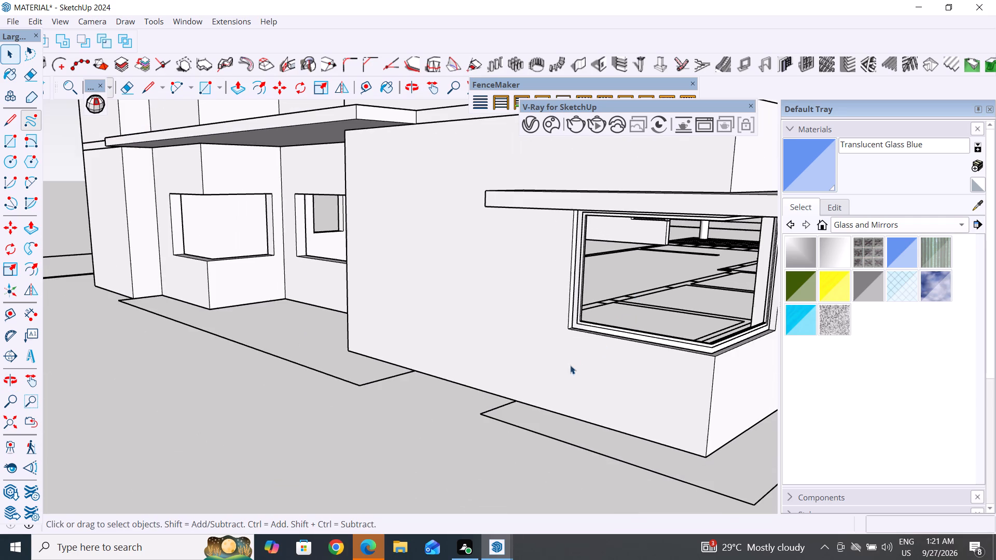
middle_click(525, 413)
middle_click(525, 413)
middle_drag(574, 394, 554, 476)
scroll(573, 399, up, 1)
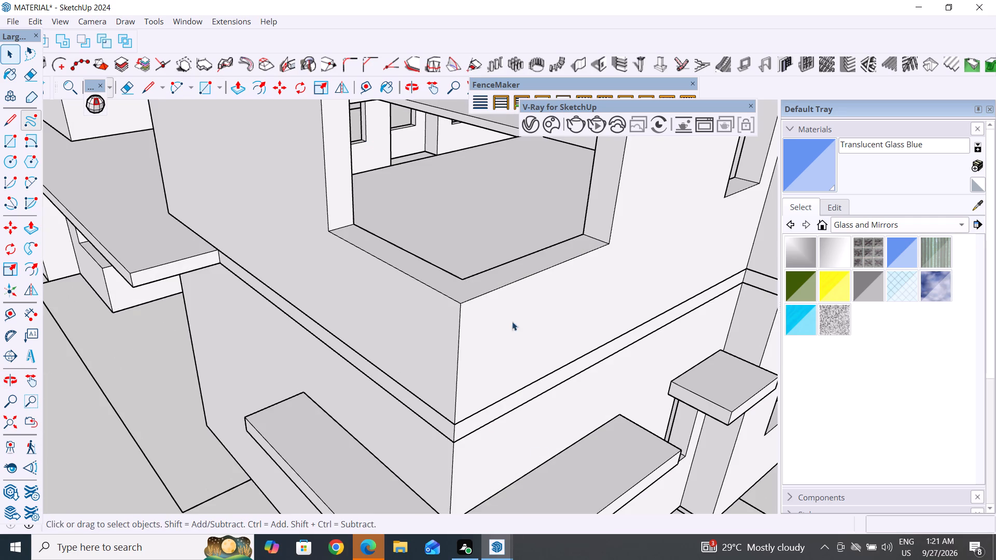
scroll(546, 259, down, 4)
scroll(406, 486, up, 14)
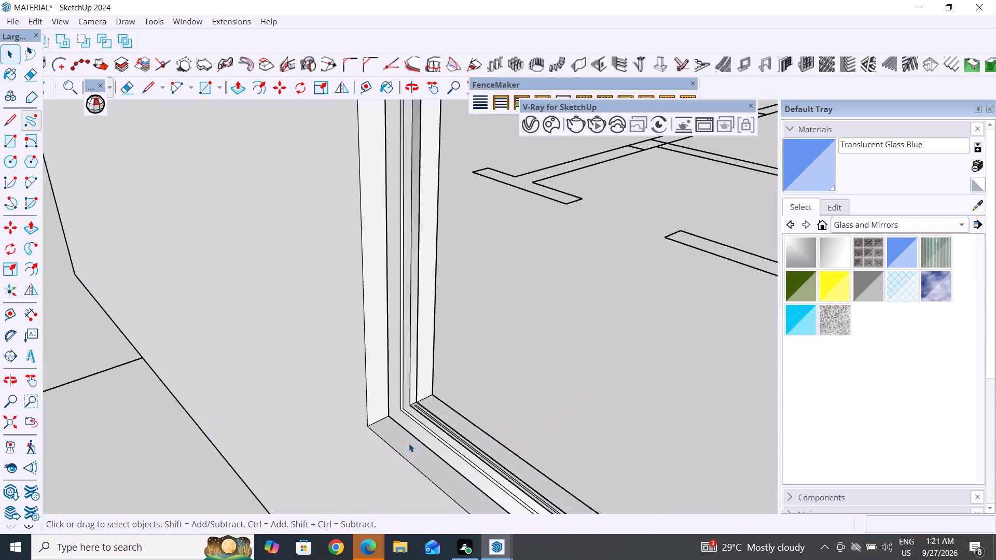
scroll(409, 443, up, 13)
scroll(426, 366, up, 8)
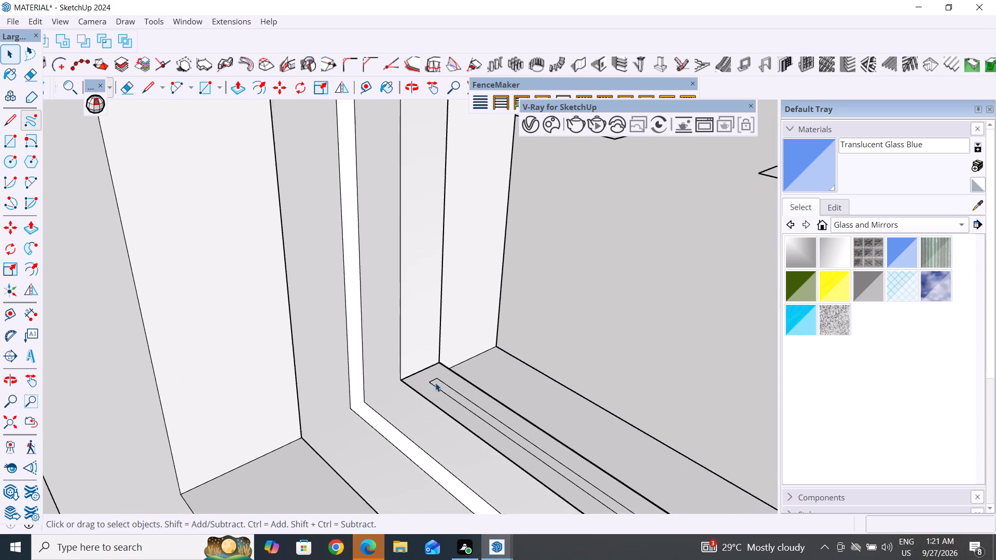
scroll(435, 383, up, 5)
click(433, 378)
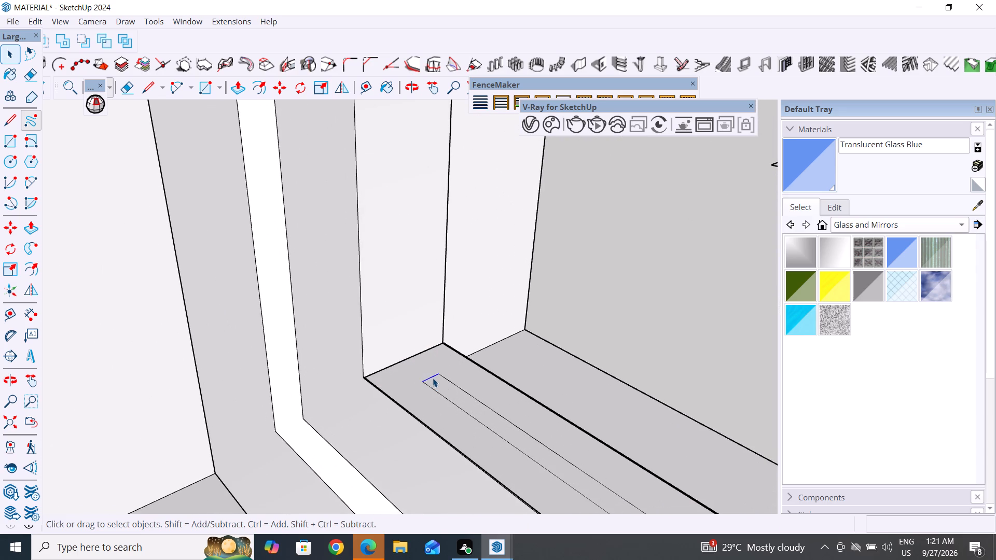
key(m)
scroll(432, 377, up, 5)
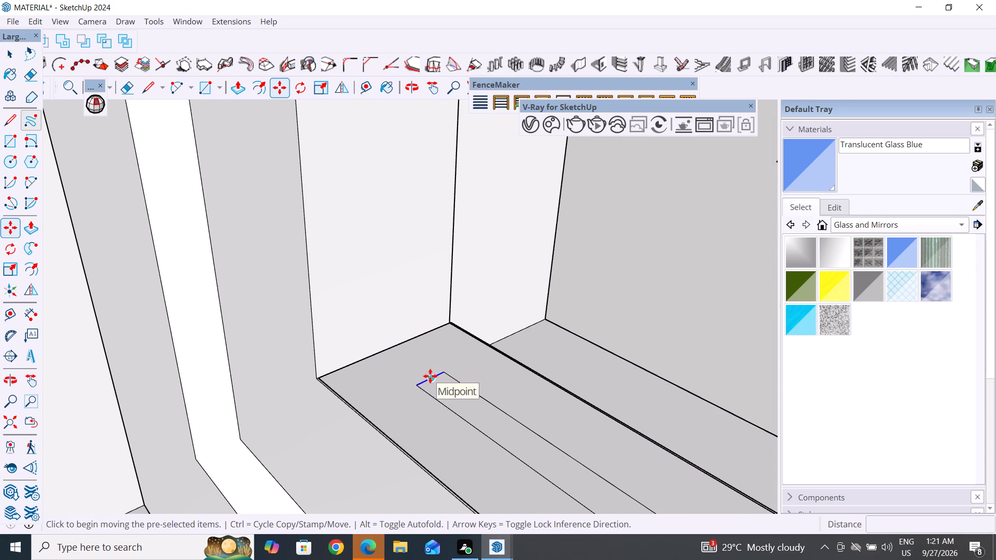
click(430, 376)
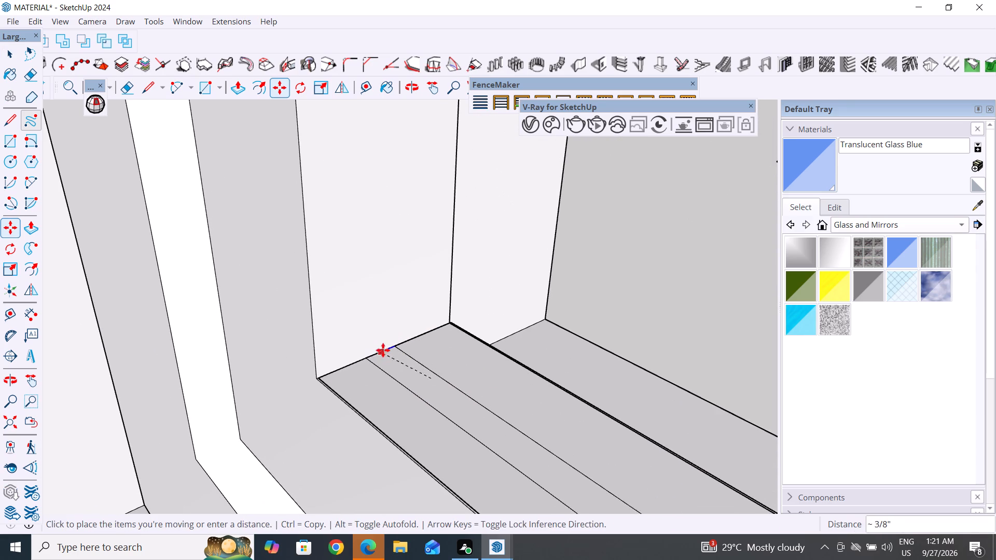
click(388, 346)
click(10, 62)
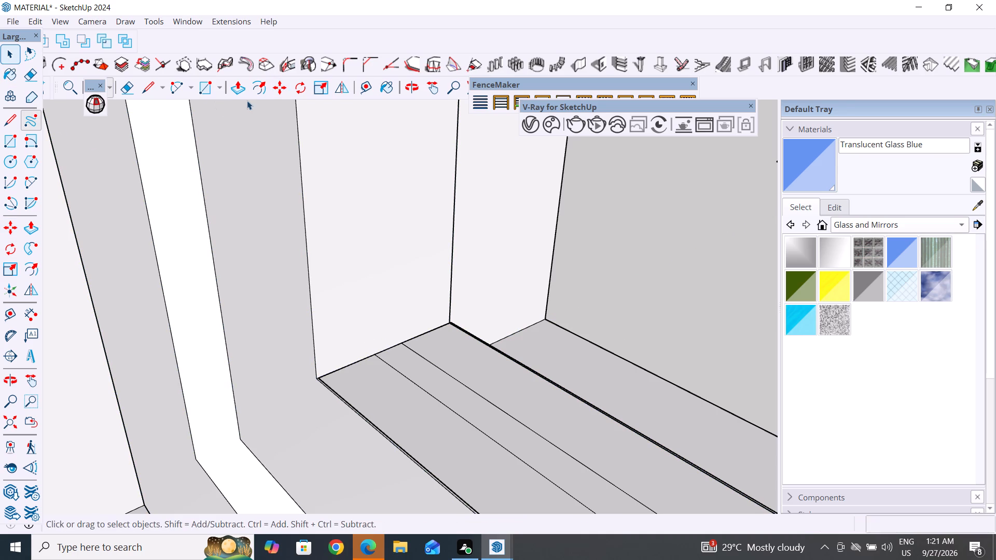
Push/Pull the narrow sill strip up about 3' 5 7/8" to the frame's head to form the corner glass panel.
click(244, 93)
click(529, 447)
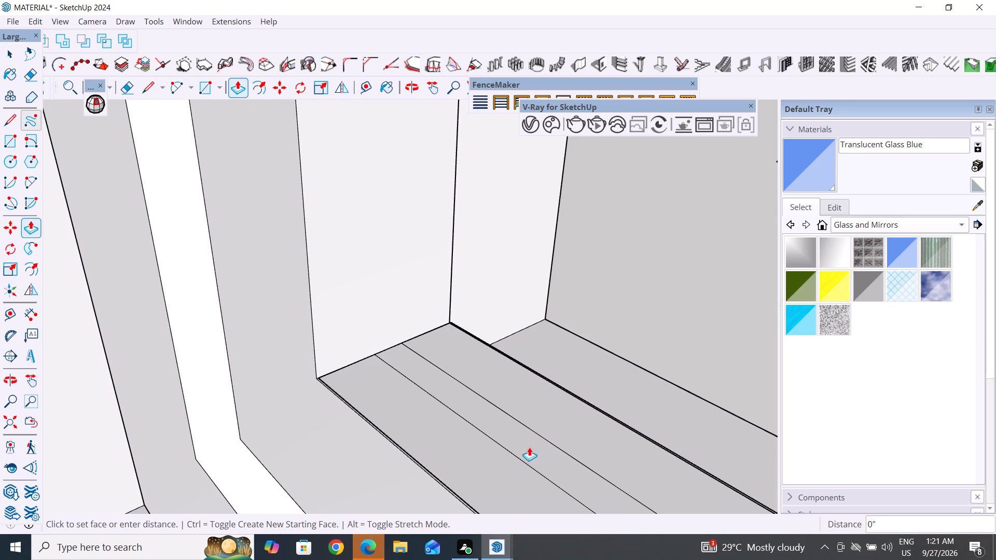
scroll(538, 399, down, 19)
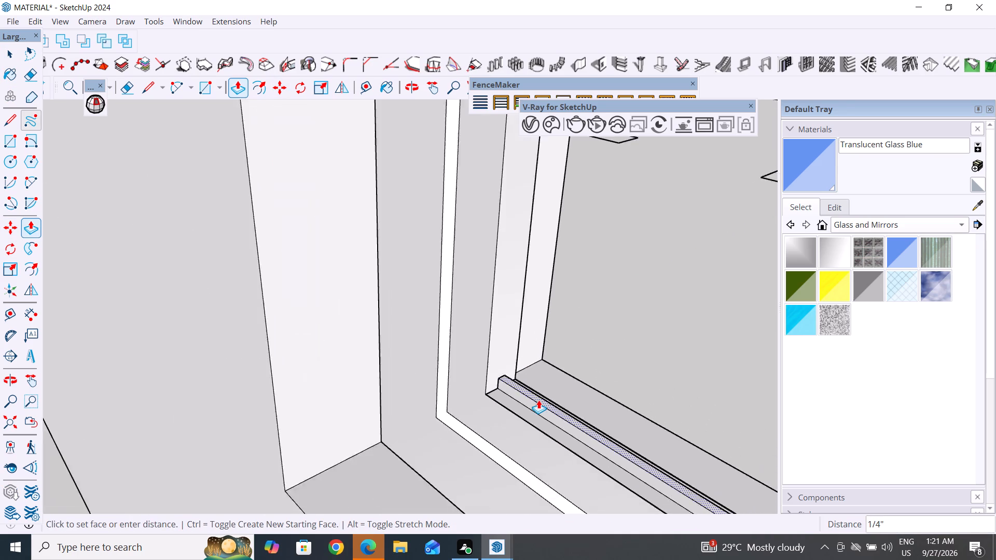
scroll(538, 400, down, 8)
middle_drag(587, 373, 736, 338)
scroll(475, 422, down, 4)
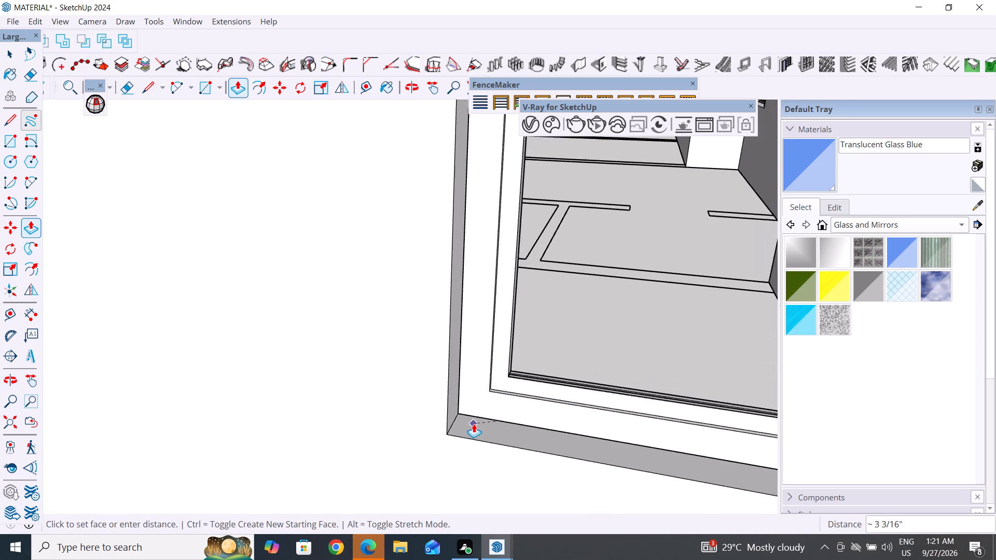
scroll(474, 424, down, 16)
middle_drag(488, 312, 462, 170)
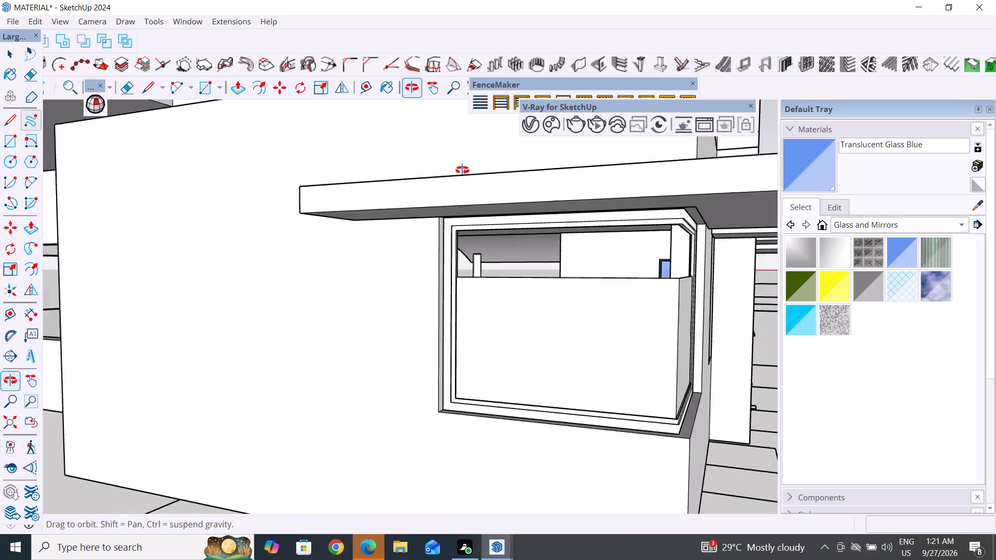
middle_drag(462, 170, 468, 149)
scroll(466, 191, up, 11)
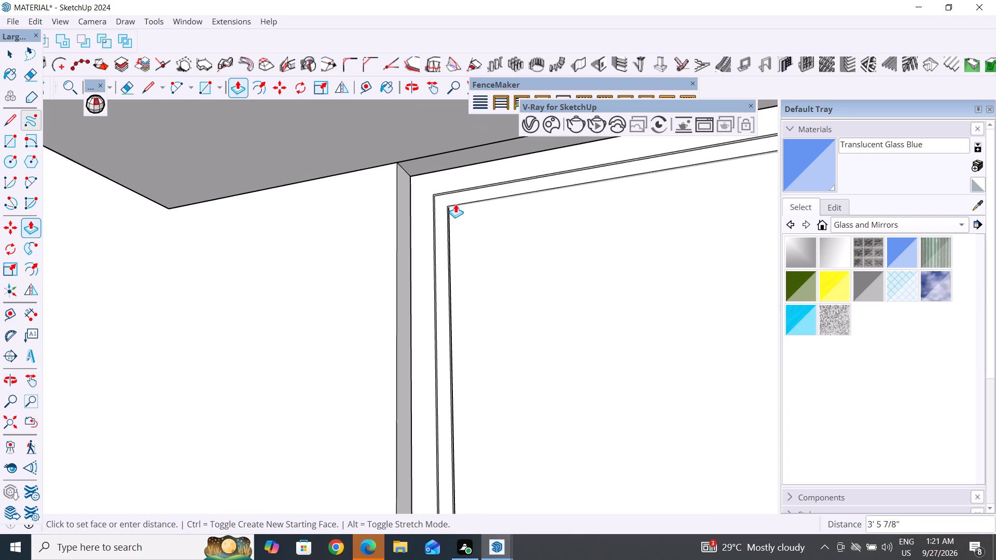
click(454, 202)
Make the whole connected corner glass panel into a group.
click(9, 47)
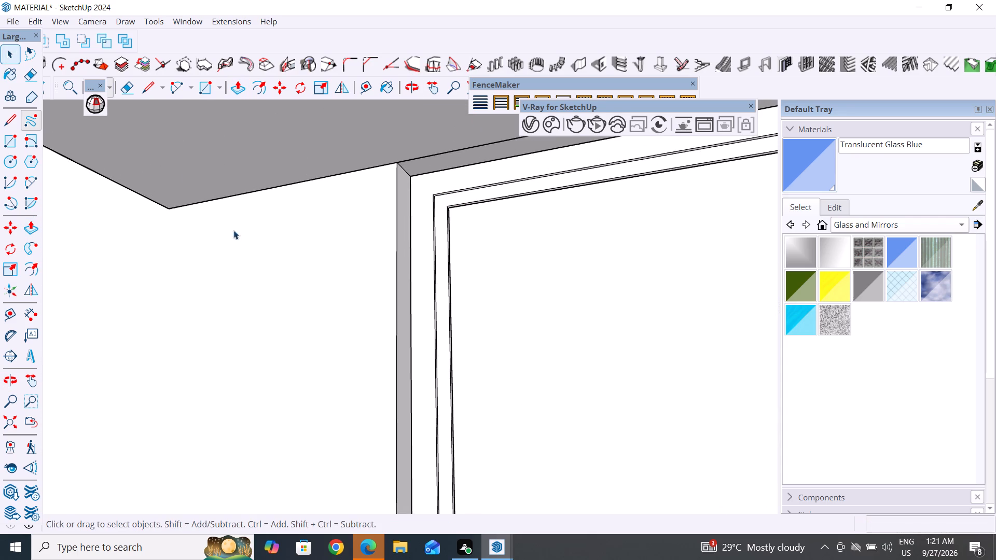
scroll(243, 241, down, 19)
middle_drag(334, 353, 353, 440)
triple_click(373, 323)
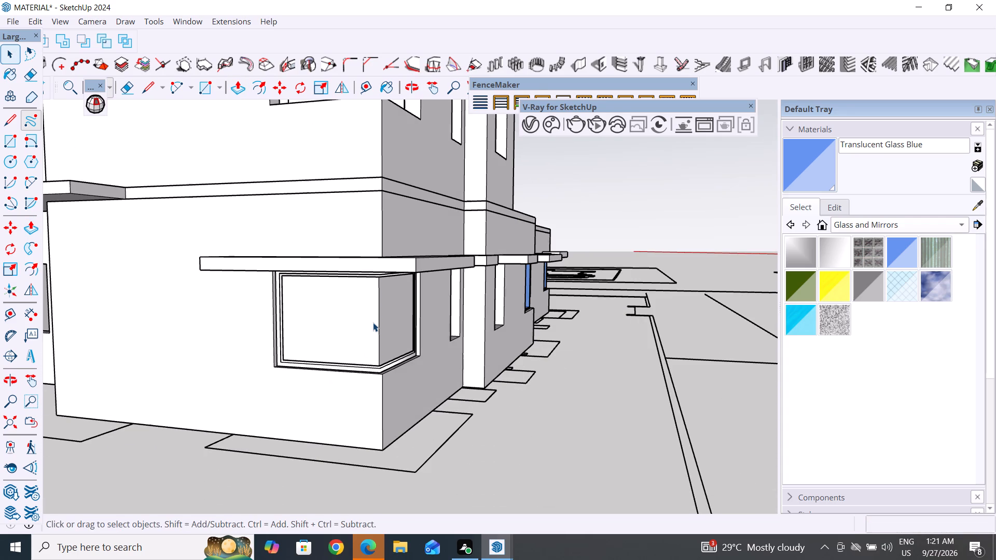
right_click(373, 323)
click(425, 120)
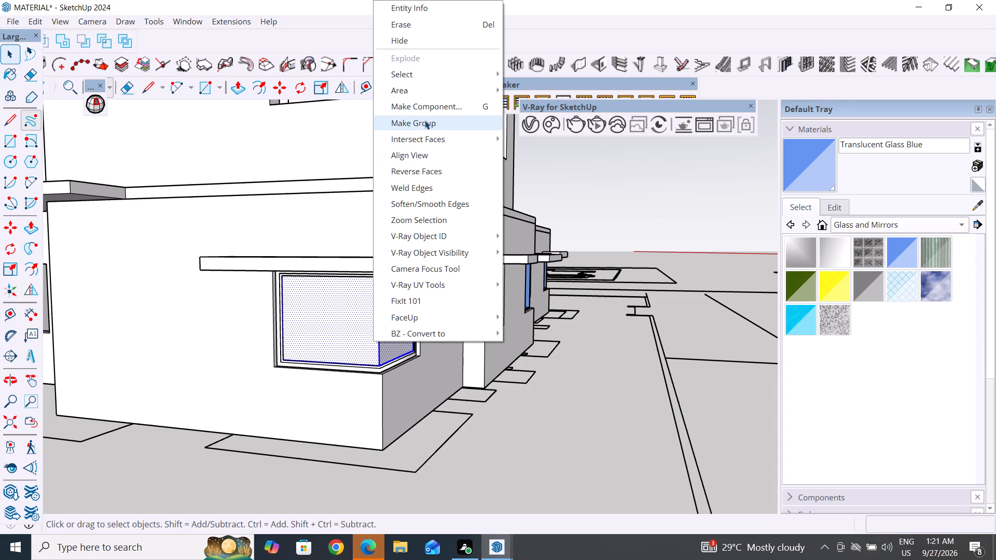
middle_drag(503, 365, 414, 407)
middle_drag(474, 321, 511, 261)
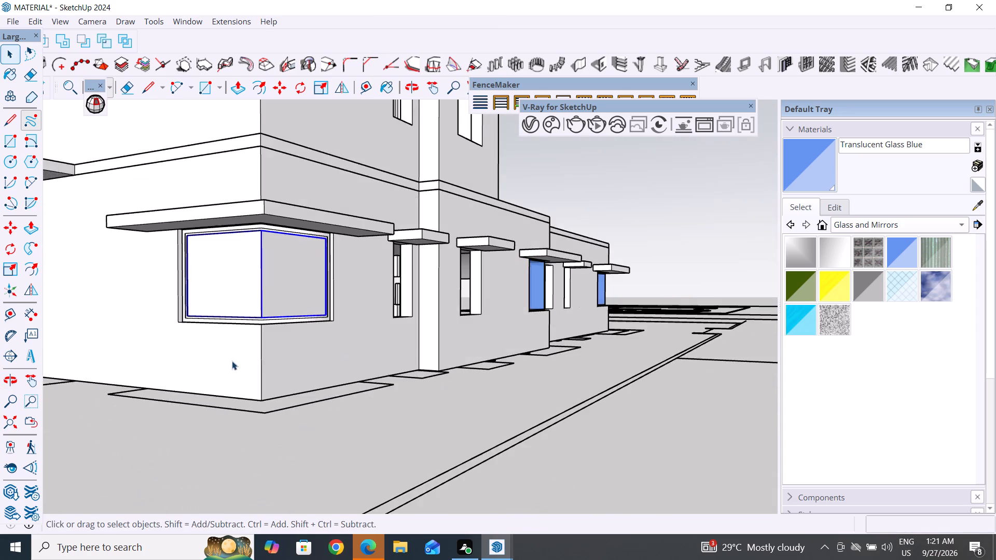
Paint the newly grouped corner glass panel with Translucent Glass Blue.
scroll(236, 340, up, 3)
click(612, 441)
click(904, 251)
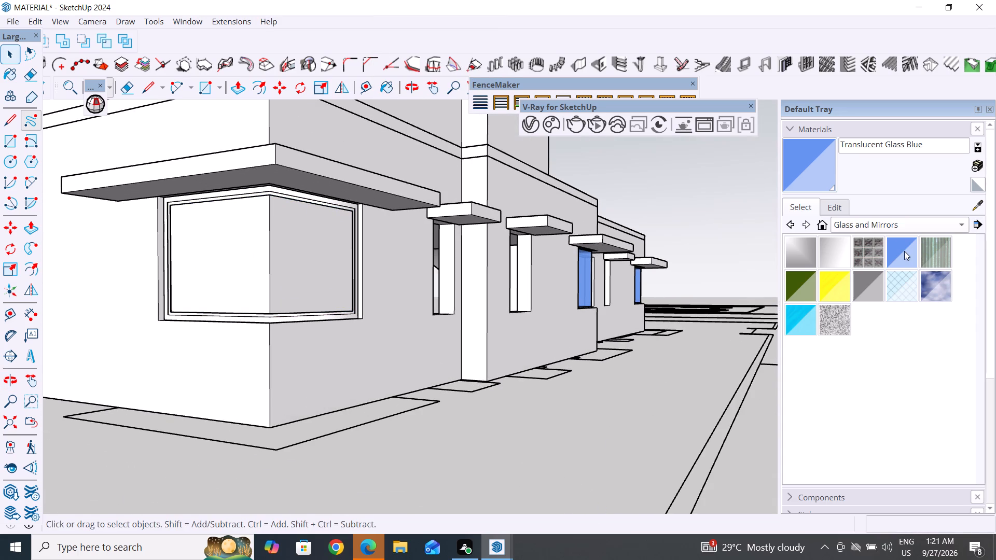
click(273, 283)
Copy the corner window's frame and glass groups about 30' 3" into the matching ground-floor corner opening beneath the balcony slab.
scroll(458, 387, down, 6)
middle_drag(504, 409, 759, 415)
middle_drag(381, 410, 374, 506)
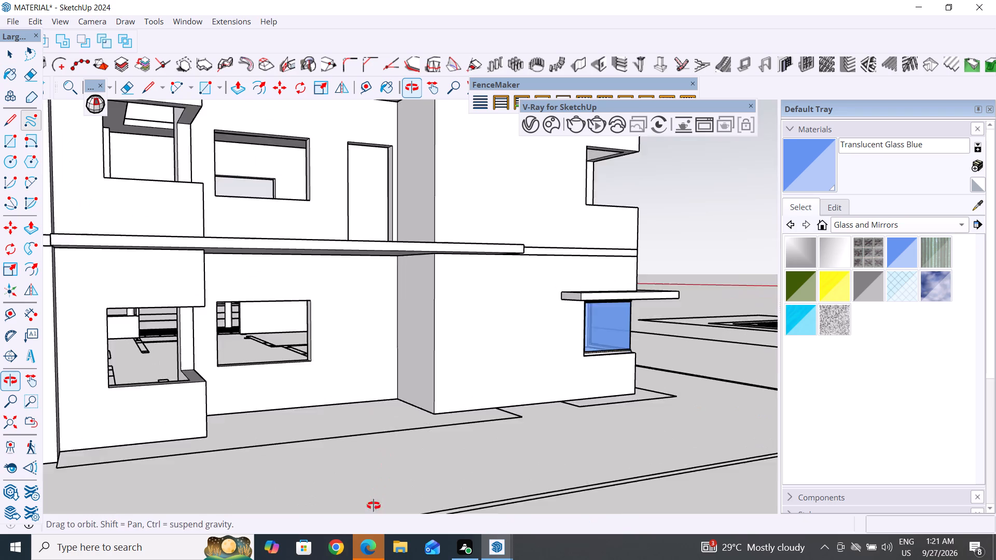
middle_drag(374, 506, 358, 530)
scroll(600, 160, down, 5)
scroll(307, 400, up, 4)
middle_drag(421, 388, 305, 387)
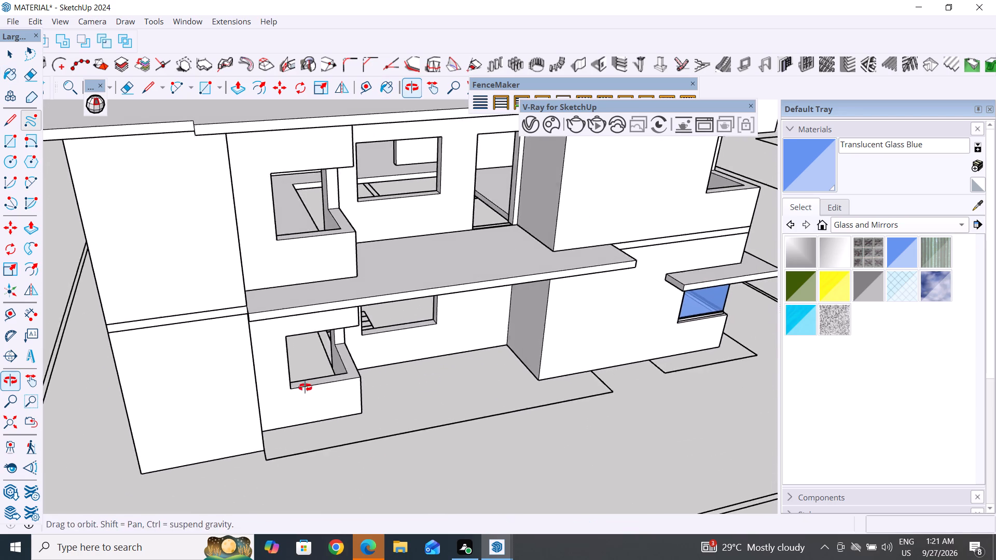
middle_drag(305, 387, 302, 387)
scroll(710, 300, down, 6)
scroll(383, 316, up, 4)
middle_drag(477, 320, 386, 328)
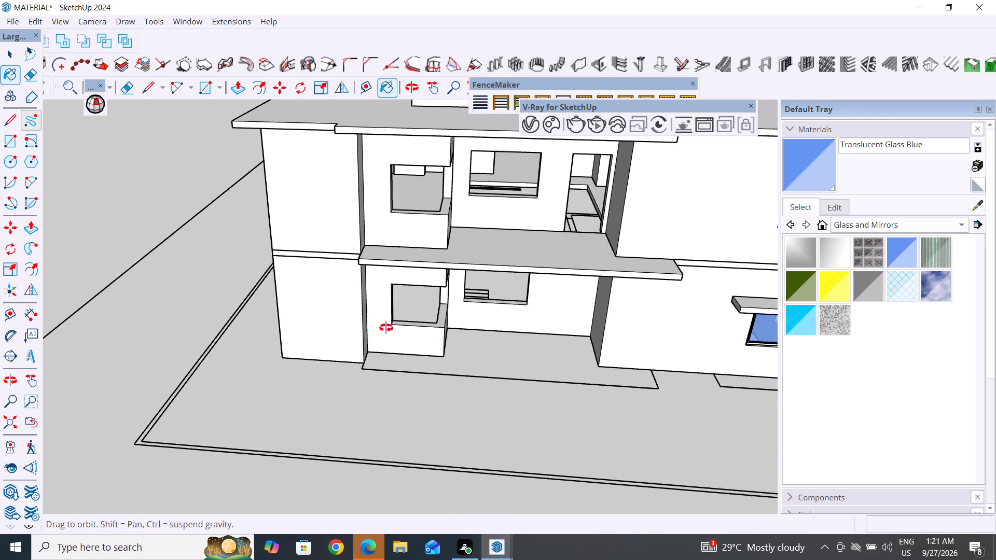
middle_drag(386, 328, 319, 315)
scroll(319, 315, up, 5)
click(7, 66)
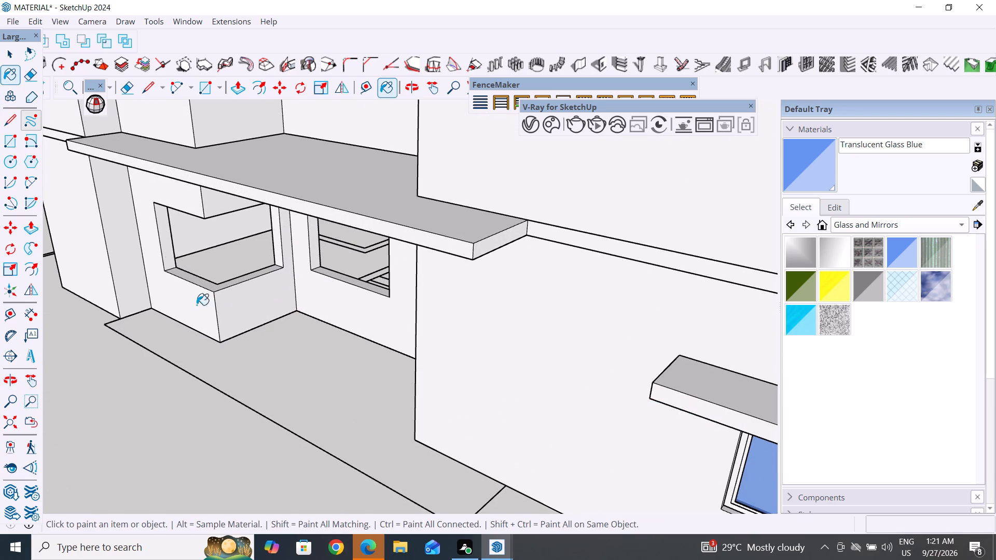
click(293, 358)
scroll(34, 71, down, 1)
click(12, 51)
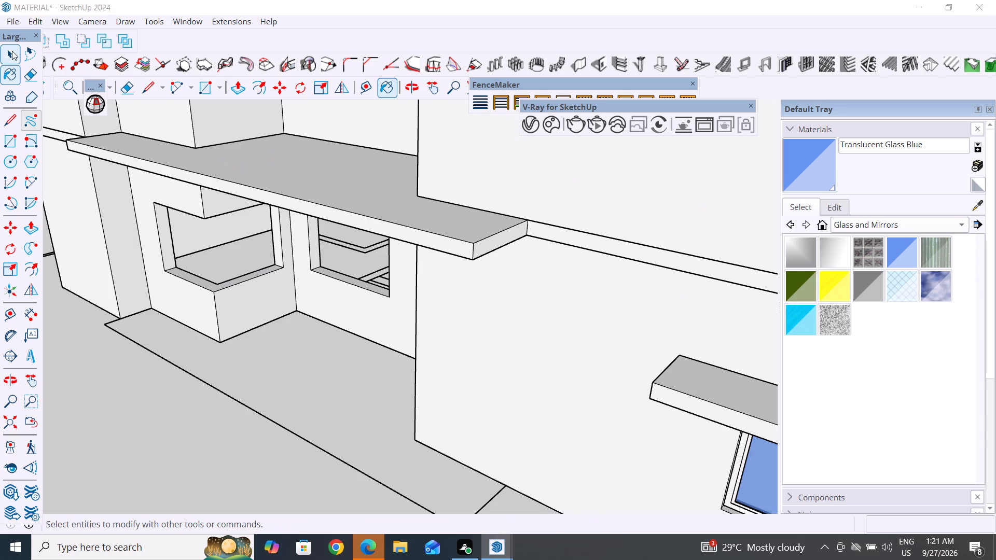
click(376, 385)
scroll(446, 348, down, 6)
click(634, 433)
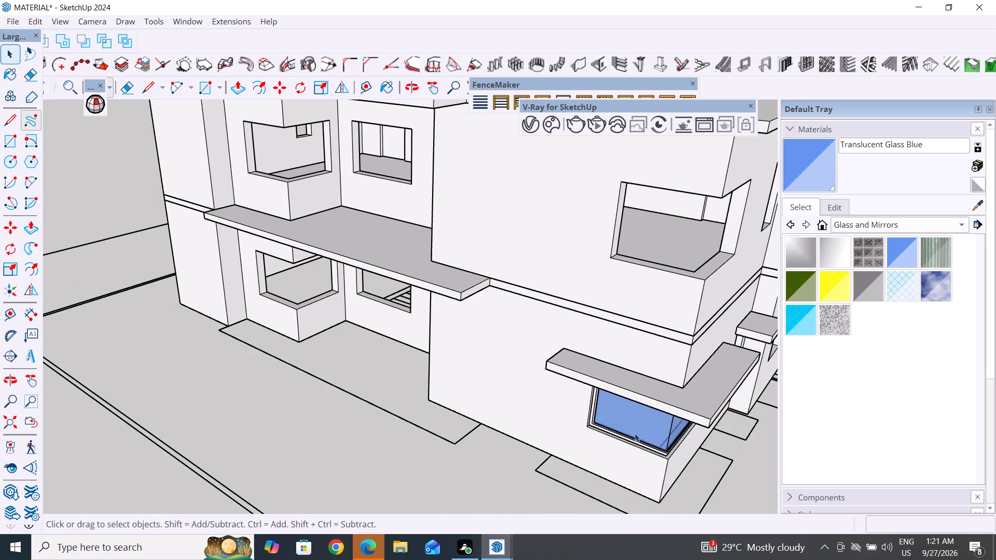
scroll(640, 445, up, 15)
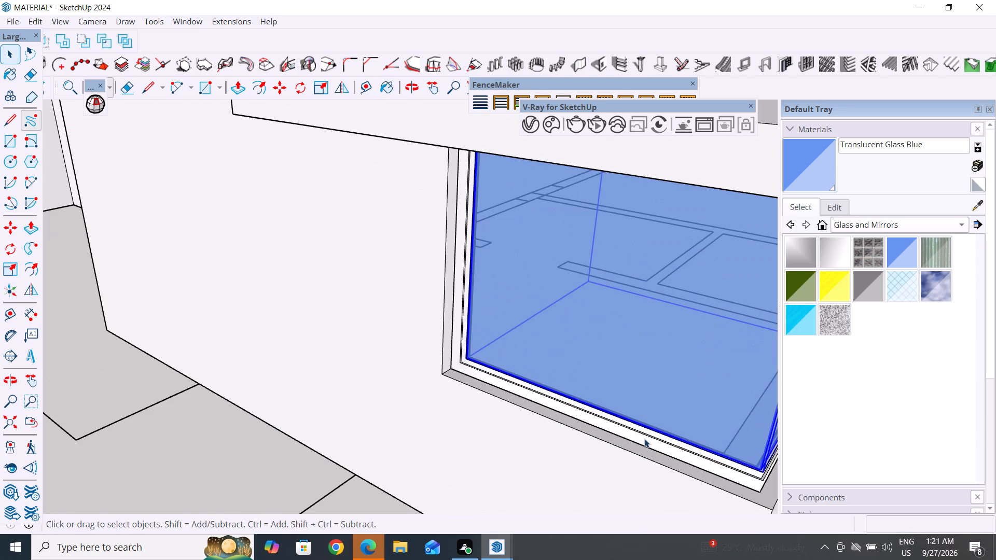
shift+click(645, 438)
click(646, 436)
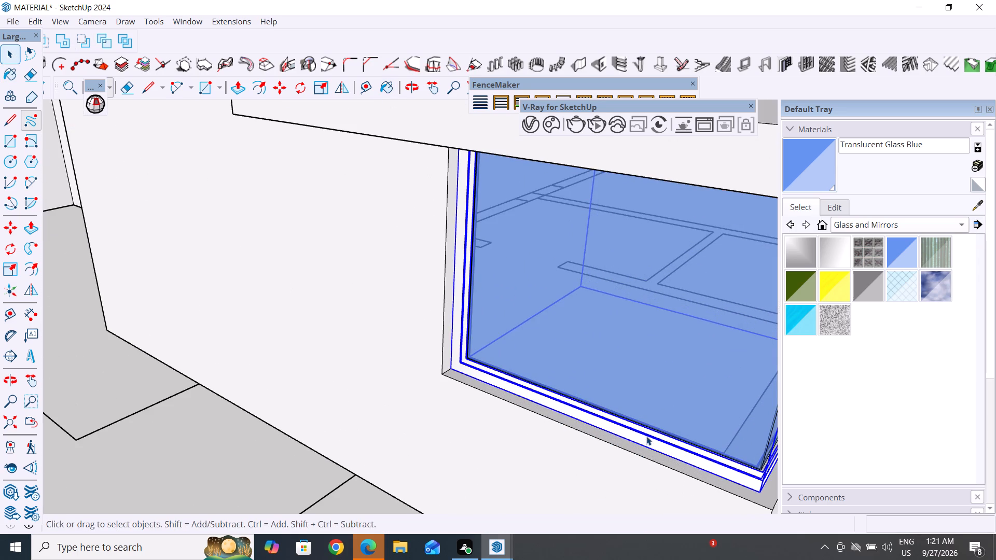
shift+click(656, 380)
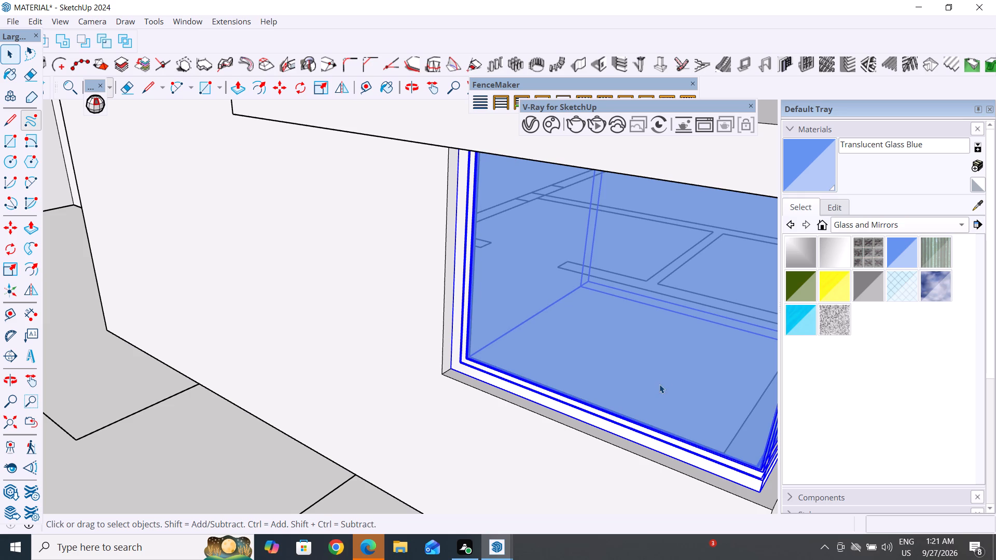
key(m)
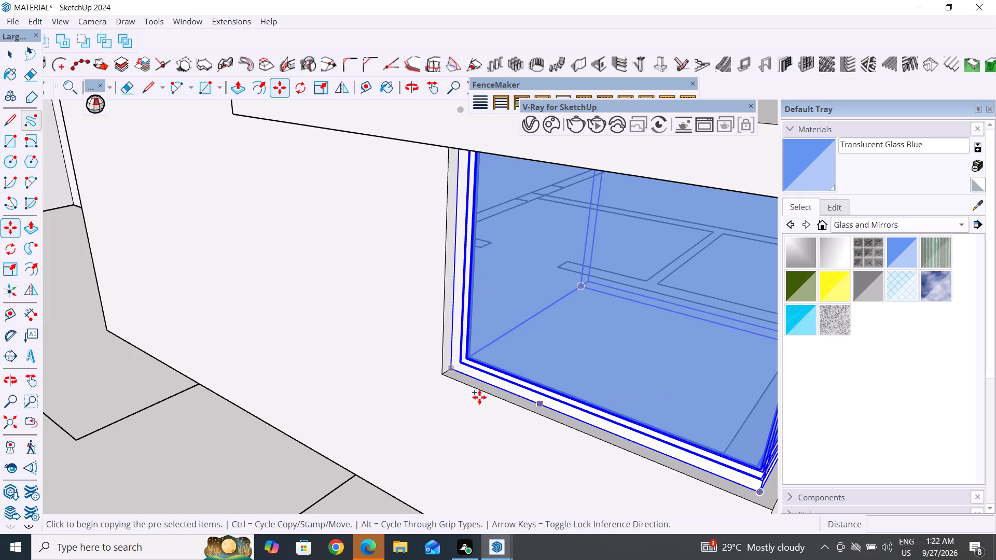
click(453, 376)
scroll(736, 432, down, 13)
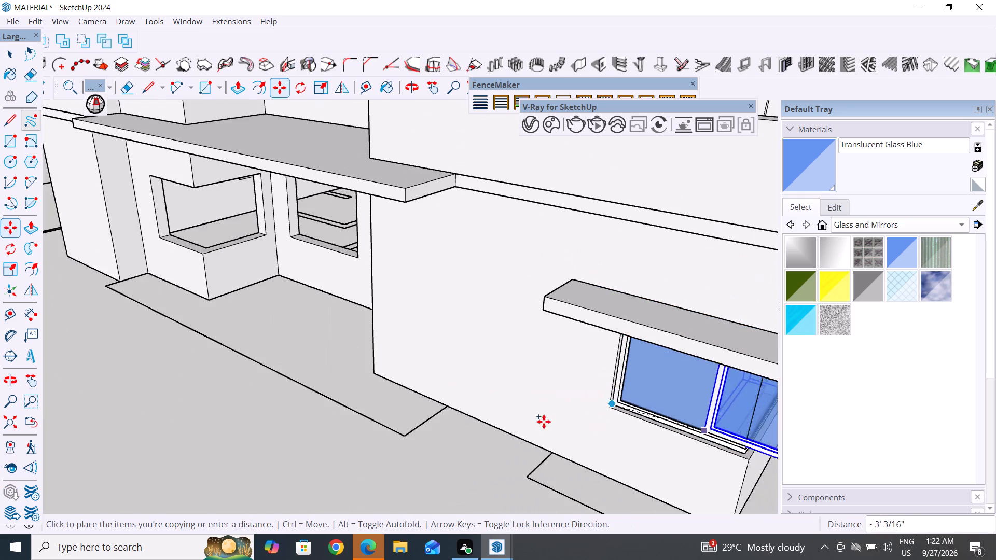
middle_drag(372, 408, 886, 425)
scroll(646, 318, down, 5)
middle_drag(660, 405, 492, 389)
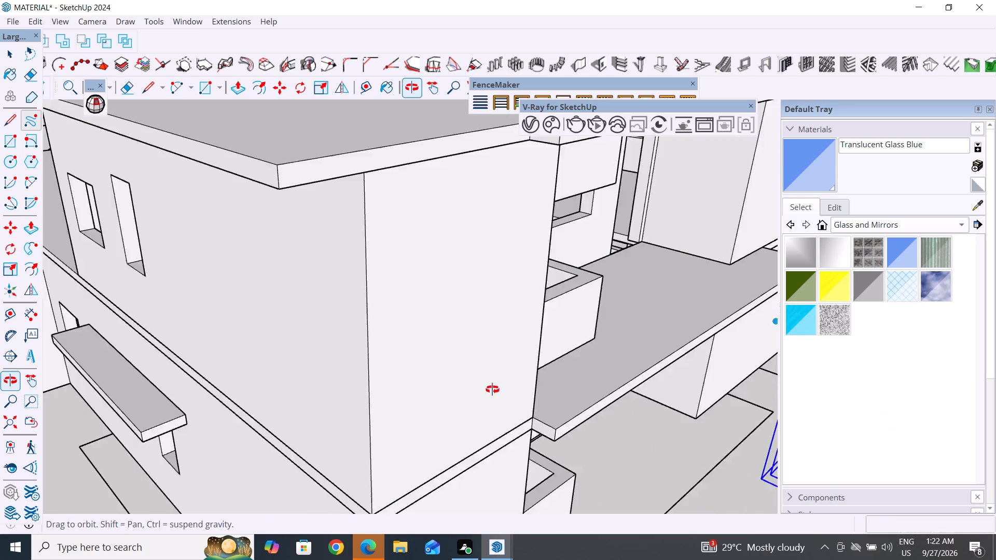
middle_drag(492, 389, 452, 356)
scroll(582, 407, down, 12)
middle_drag(603, 485, 502, 404)
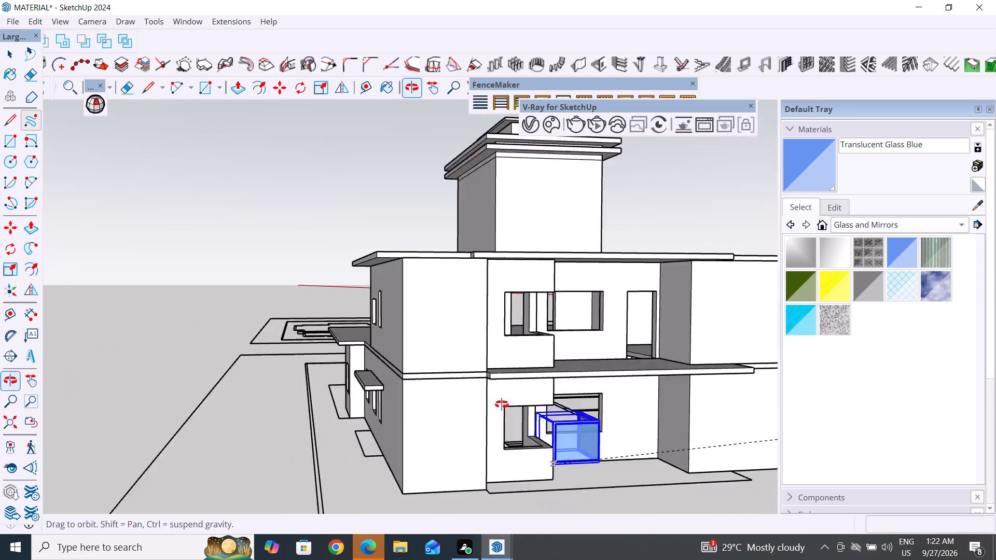
middle_drag(502, 404, 501, 404)
scroll(502, 406, up, 8)
scroll(499, 404, down, 10)
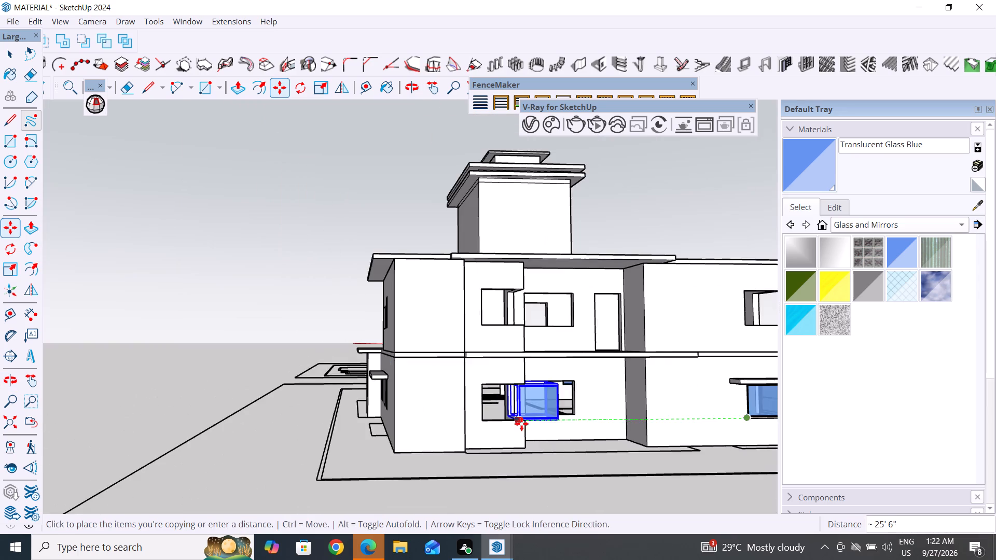
middle_drag(521, 427, 459, 458)
scroll(451, 453, up, 9)
middle_drag(441, 445, 402, 489)
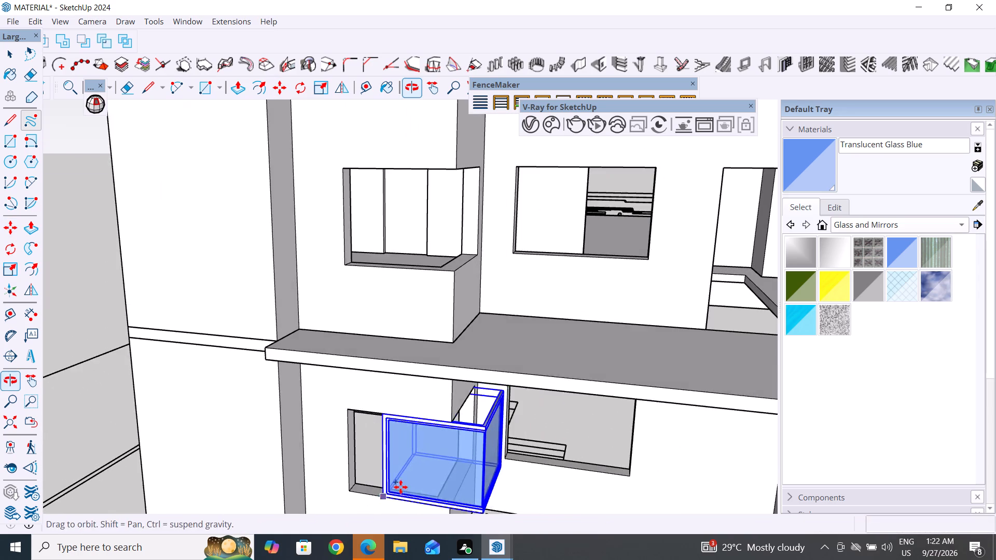
scroll(399, 479, up, 4)
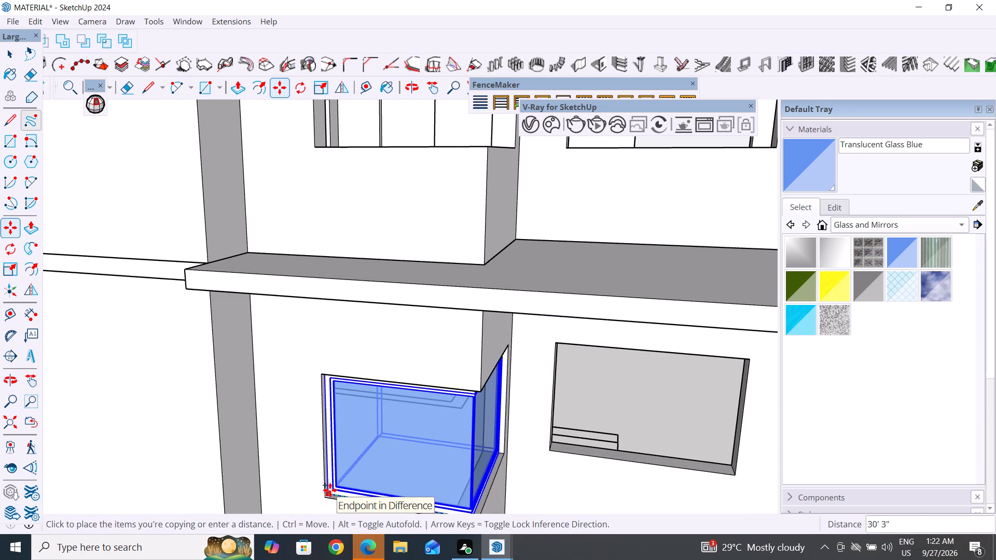
scroll(330, 490, up, 8)
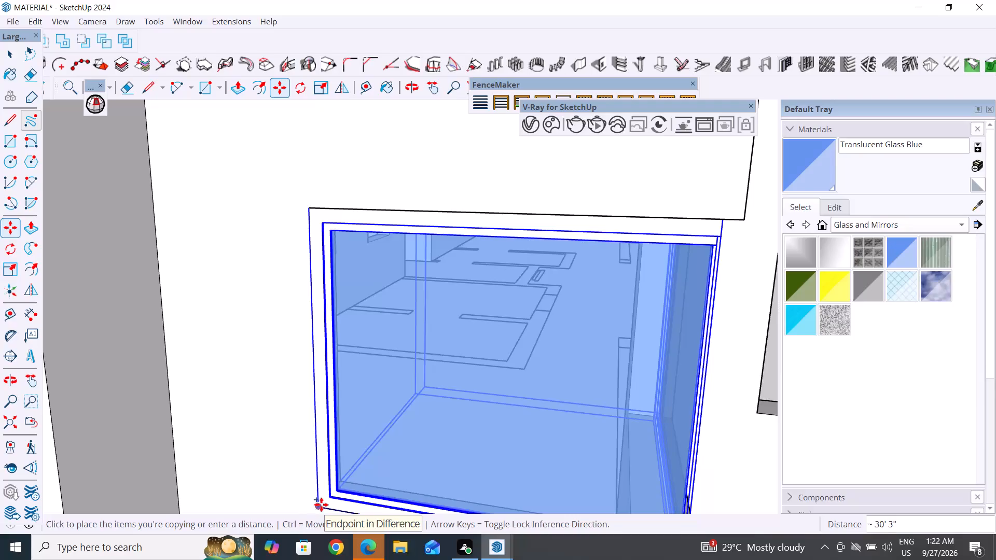
click(329, 496)
Inspect the copied ground-floor corner window from outside and look over the house's other sides.
middle_drag(536, 431, 331, 405)
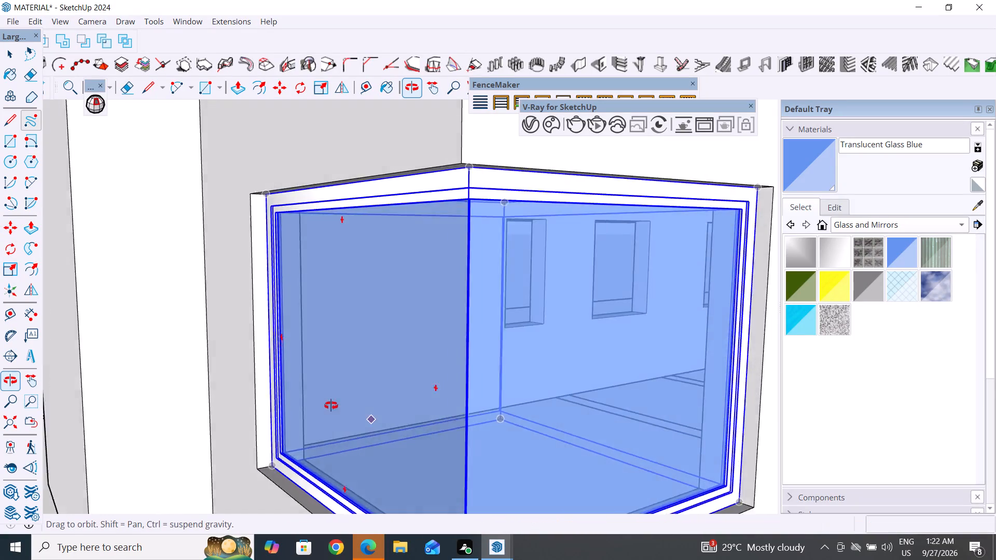
middle_drag(331, 405, 292, 418)
scroll(436, 380, down, 20)
scroll(436, 380, down, 3)
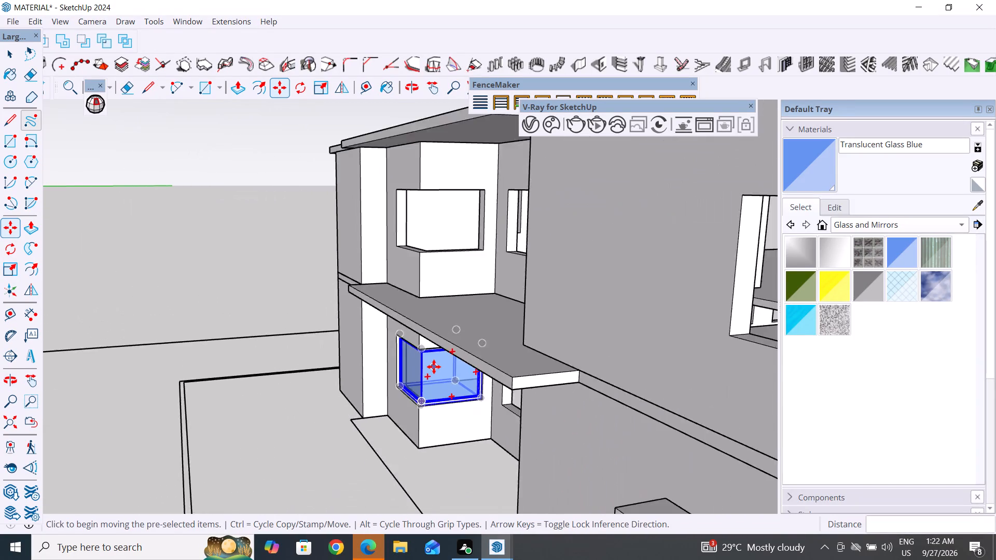
scroll(434, 367, down, 14)
middle_drag(572, 405, 369, 399)
middle_drag(606, 410, 192, 399)
middle_drag(482, 425, 468, 398)
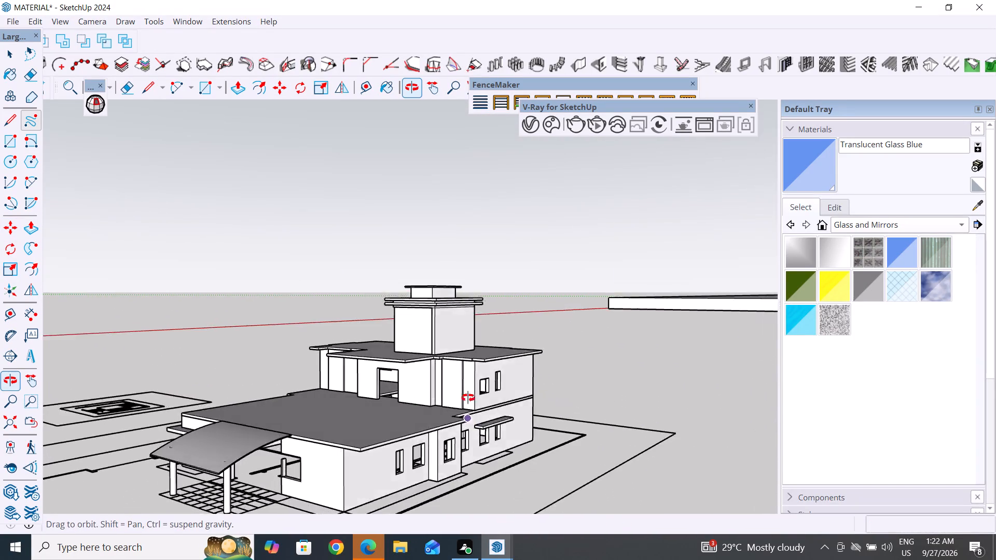
middle_drag(468, 398, 548, 333)
scroll(393, 372, up, 3)
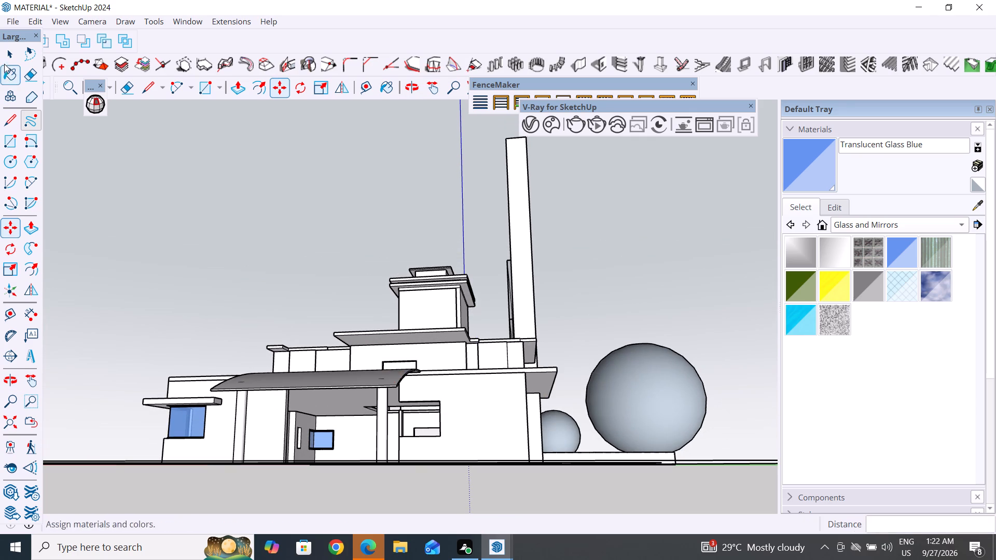
Examine the wall openings, windows and short pillar visible through the open wall beside the curved porch roof.
click(4, 62)
scroll(357, 419, up, 5)
middle_drag(518, 413, 489, 416)
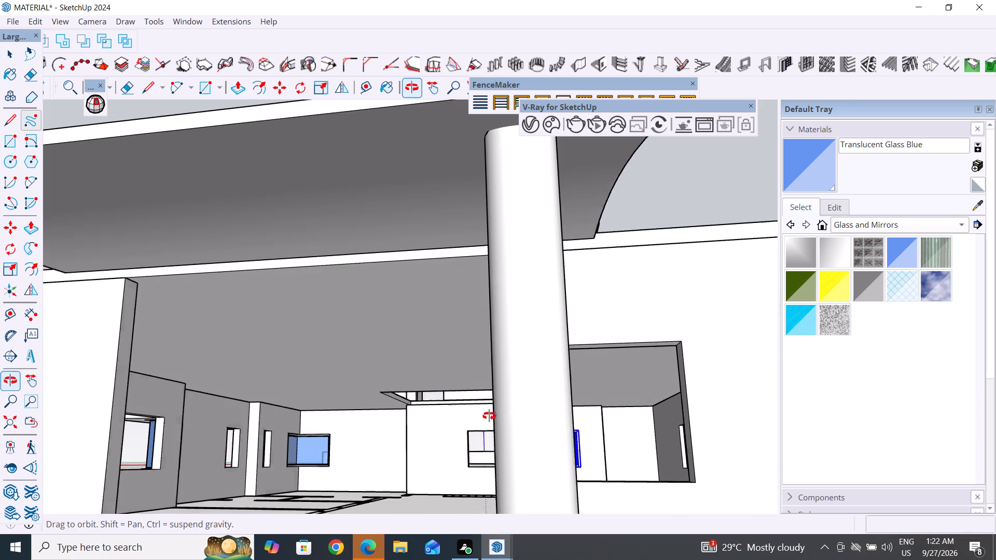
middle_drag(489, 416, 365, 437)
scroll(441, 363, down, 10)
scroll(639, 379, up, 4)
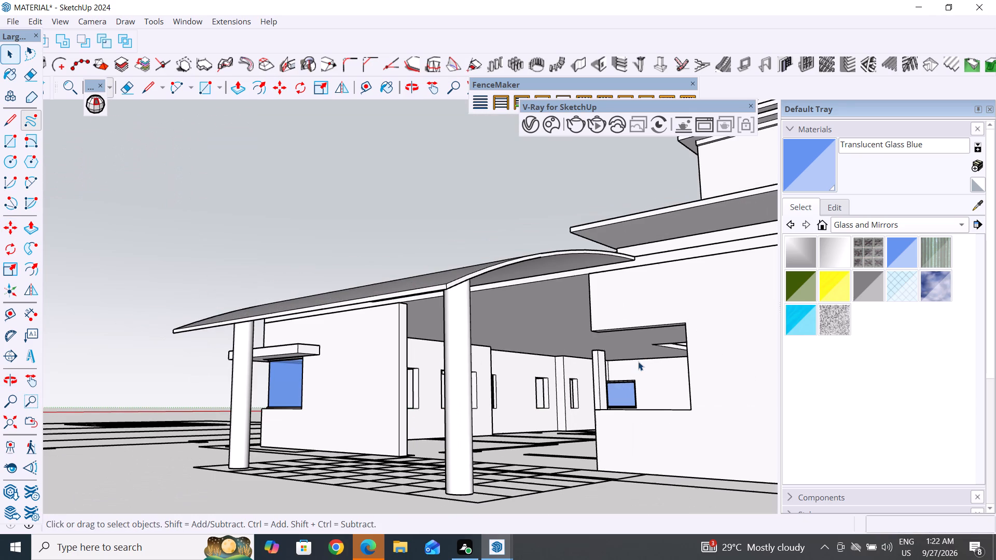
scroll(638, 361, up, 1)
scroll(532, 346, up, 6)
middle_drag(515, 372, 555, 363)
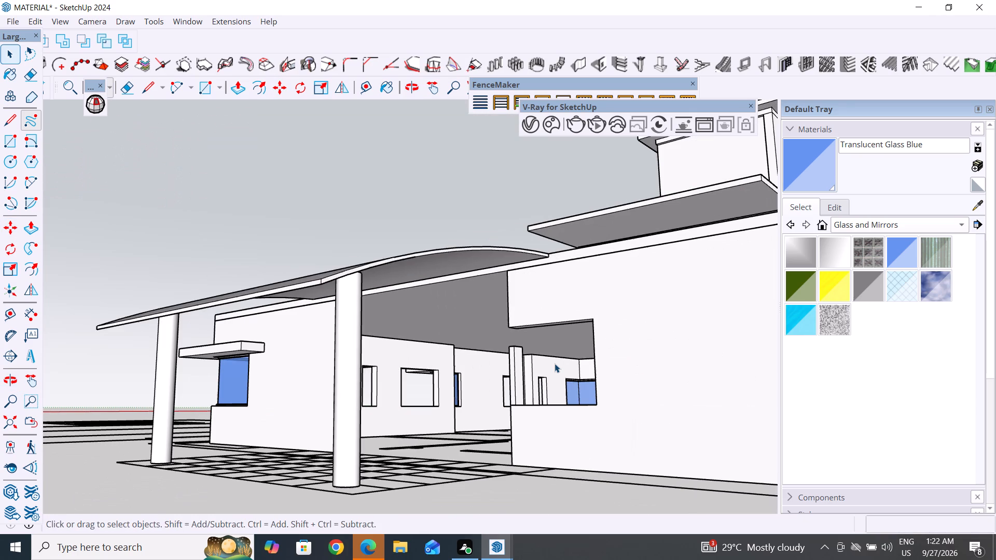
middle_drag(555, 363, 565, 496)
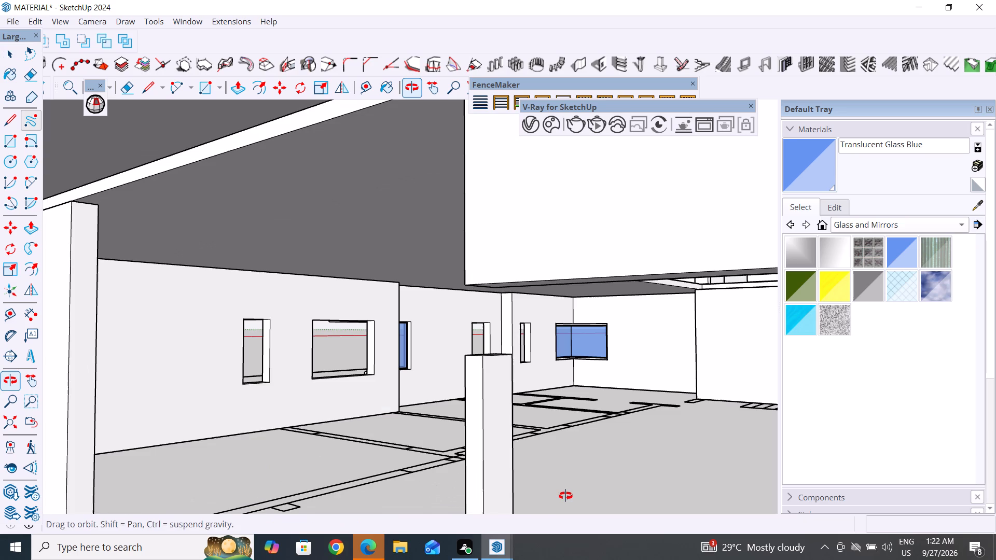
middle_drag(565, 496, 596, 548)
middle_drag(543, 468, 547, 471)
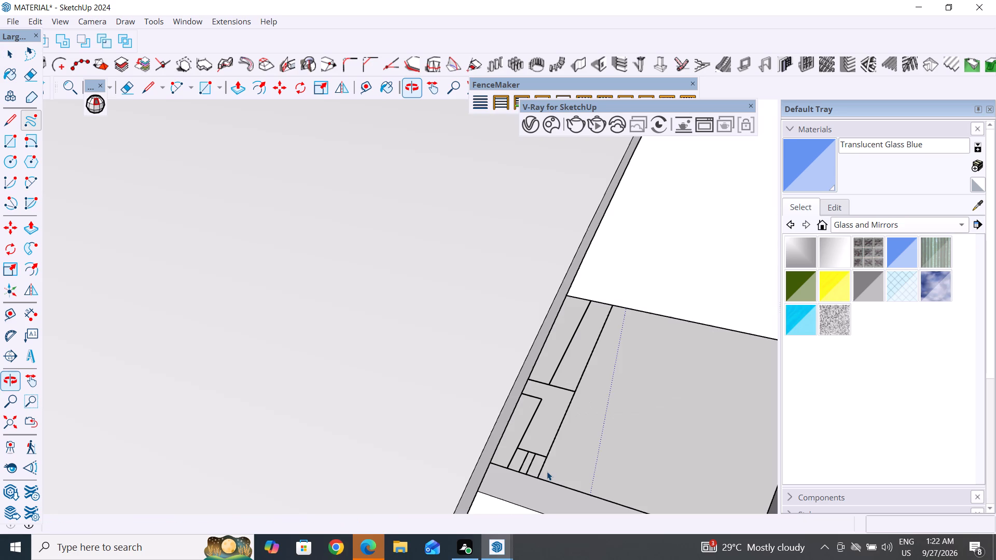
middle_drag(547, 471, 777, 417)
scroll(472, 306, up, 4)
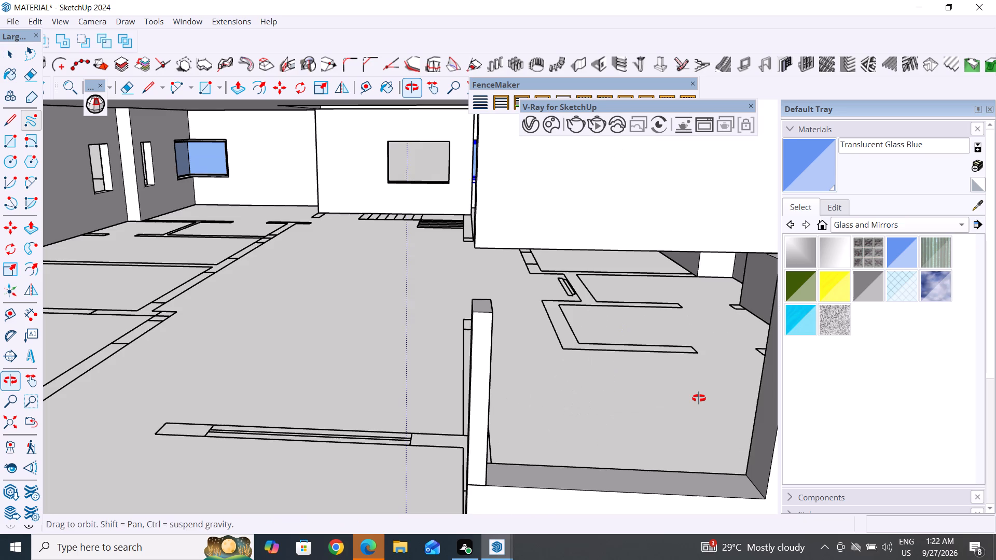
middle_drag(486, 309, 512, 353)
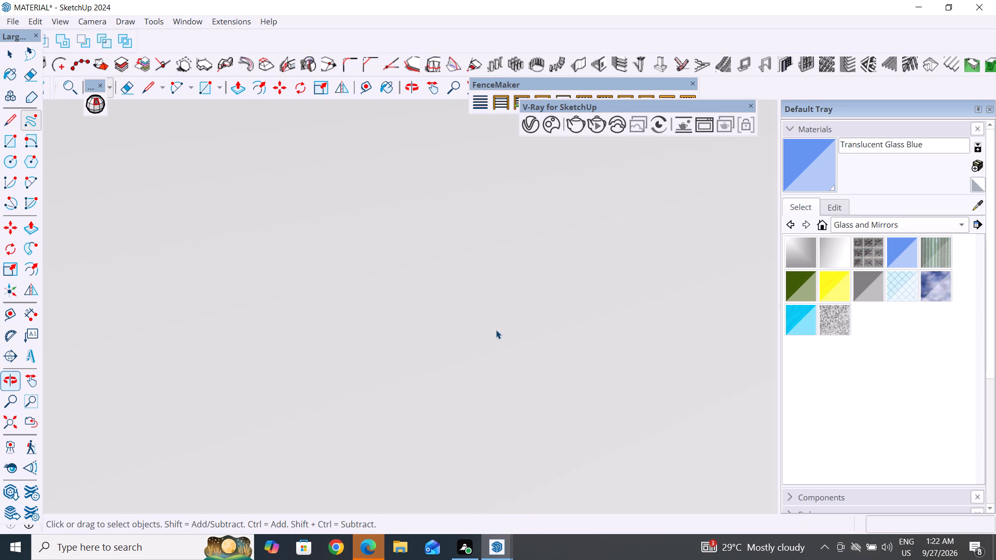
middle_drag(507, 345, 395, 263)
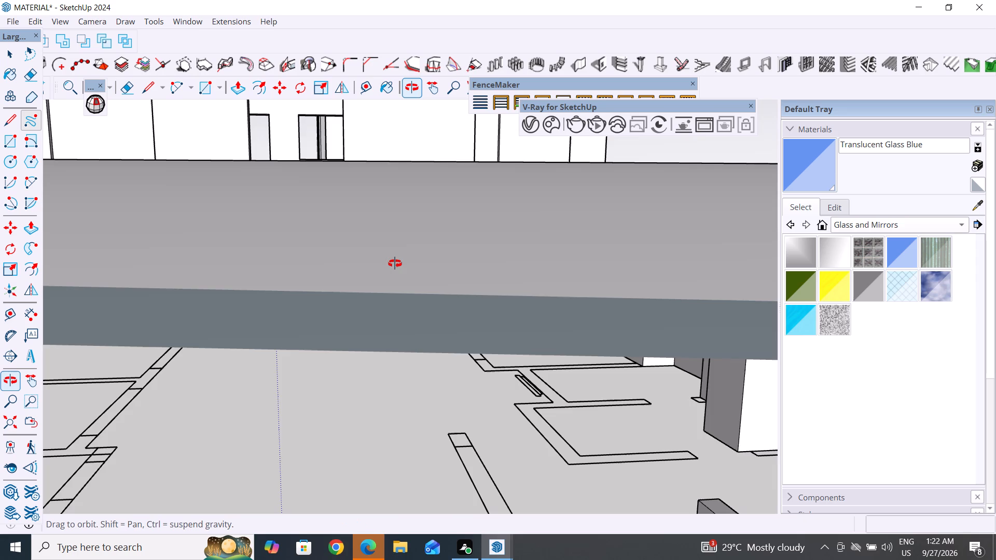
scroll(547, 425, down, 5)
scroll(497, 425, down, 12)
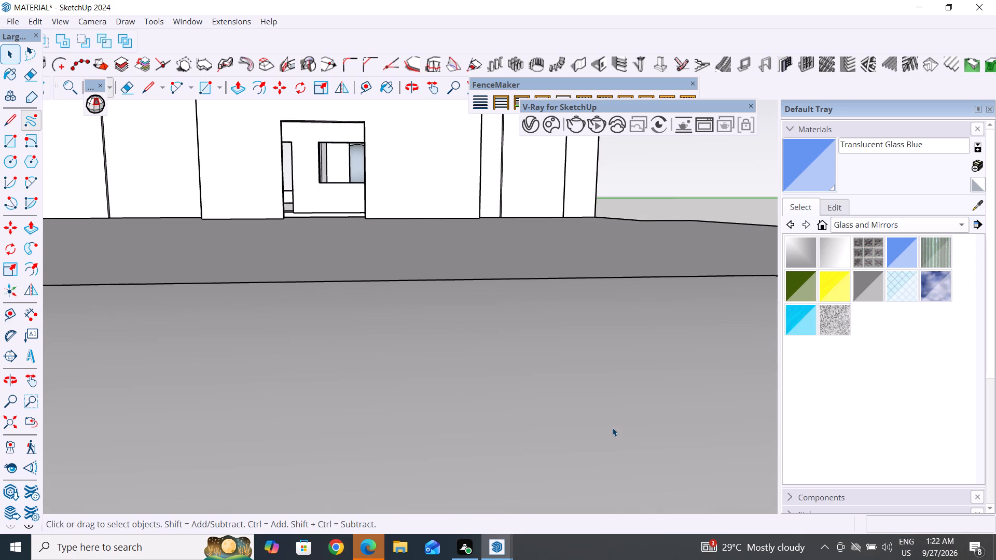
middle_drag(615, 430, 416, 371)
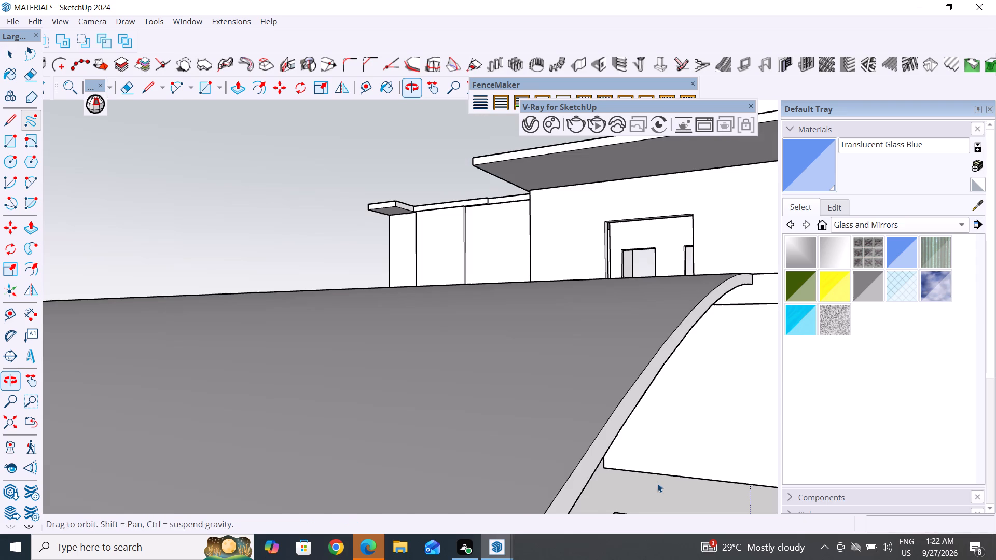
scroll(657, 483, up, 5)
scroll(580, 383, down, 6)
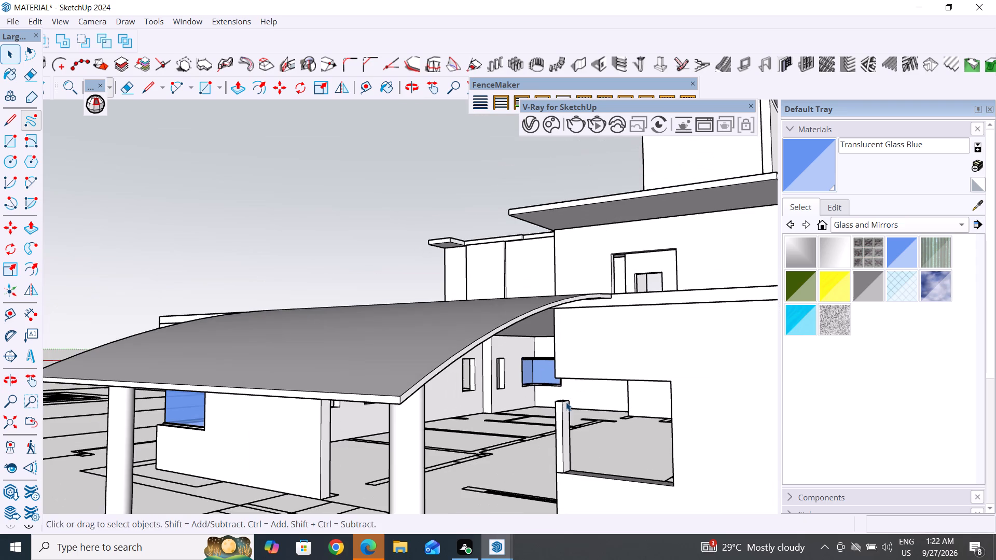
Push/Pull the short pillar's top face up about 1' 1 1/8" to meet the wall above it beside the porch.
scroll(568, 403, up, 7)
middle_drag(569, 416, 562, 441)
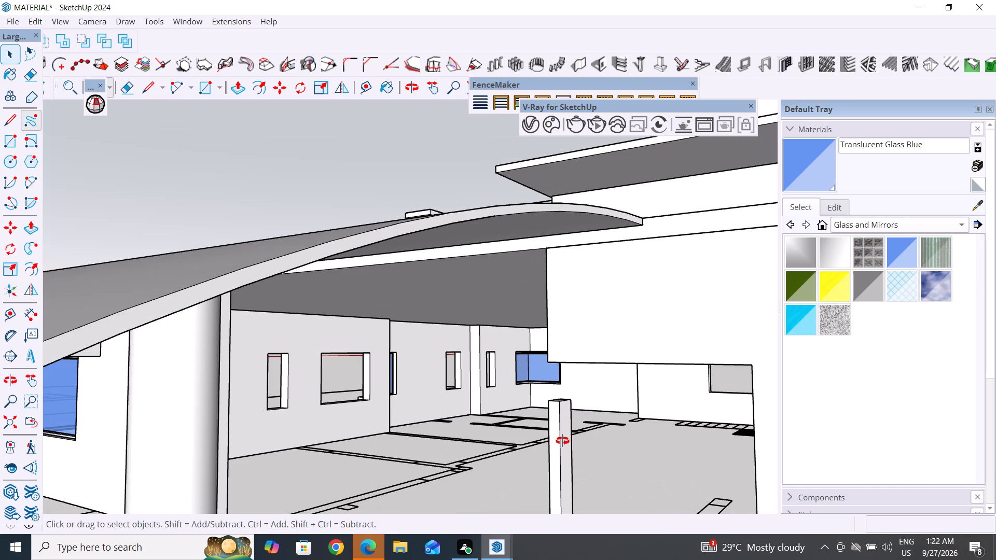
middle_drag(562, 441, 558, 457)
scroll(549, 415, up, 5)
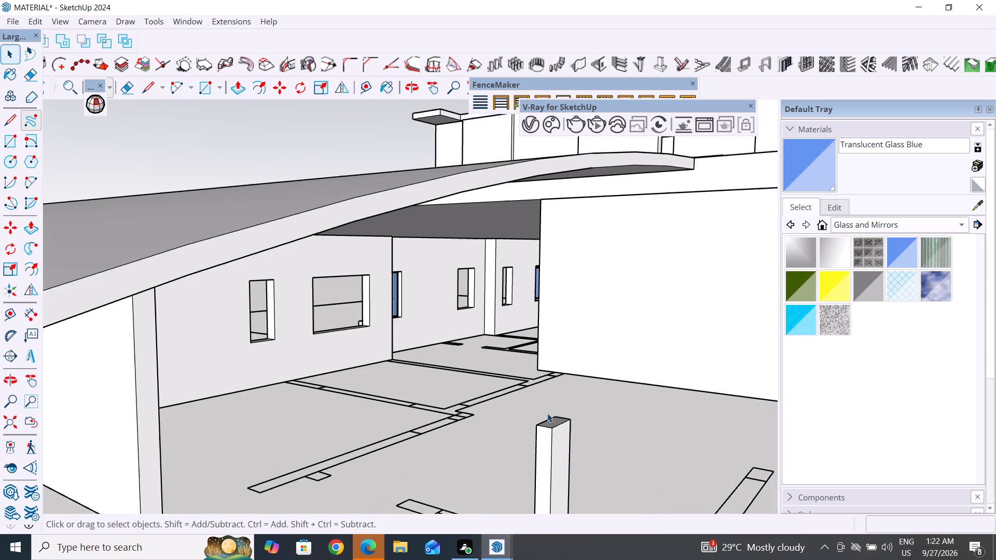
scroll(556, 433, up, 1)
click(560, 435)
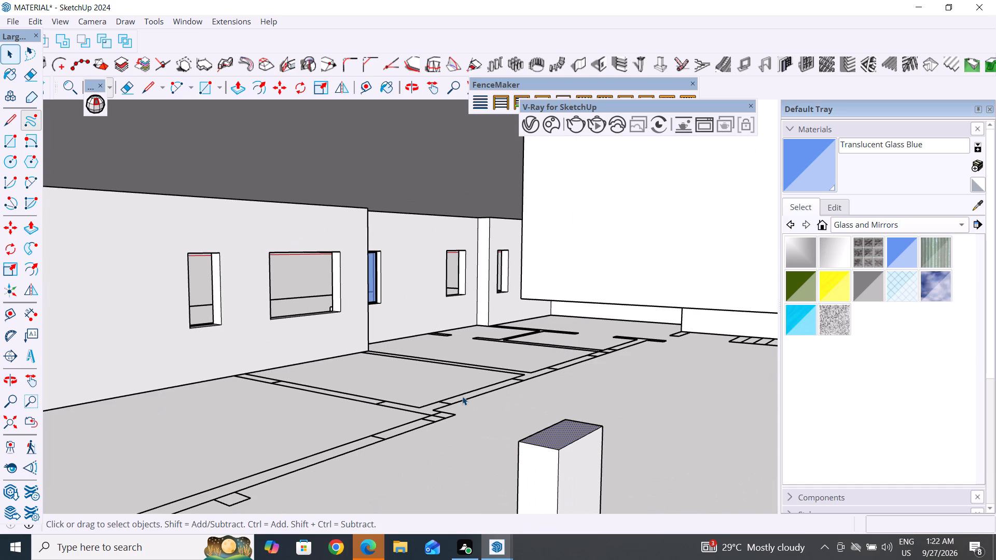
key(m)
click(241, 96)
click(242, 85)
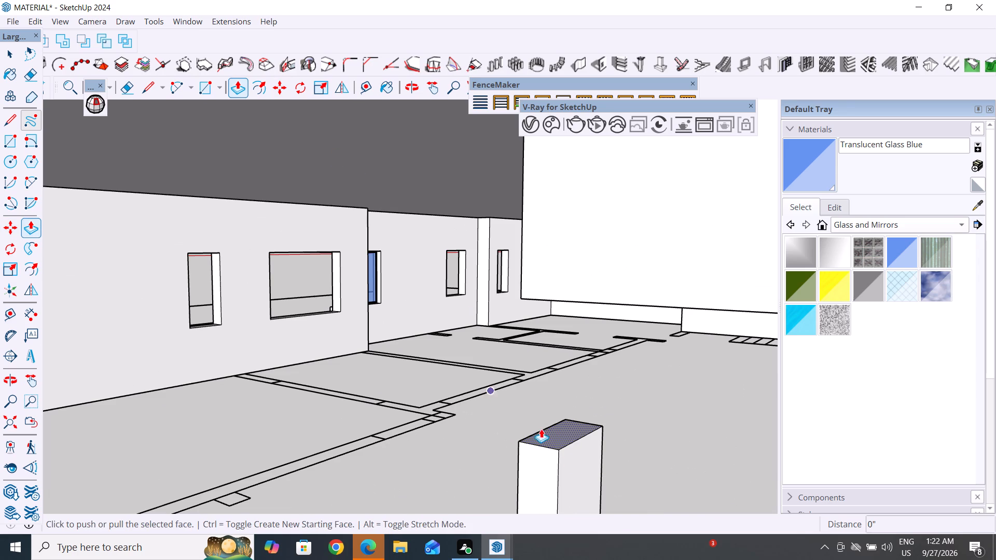
click(555, 426)
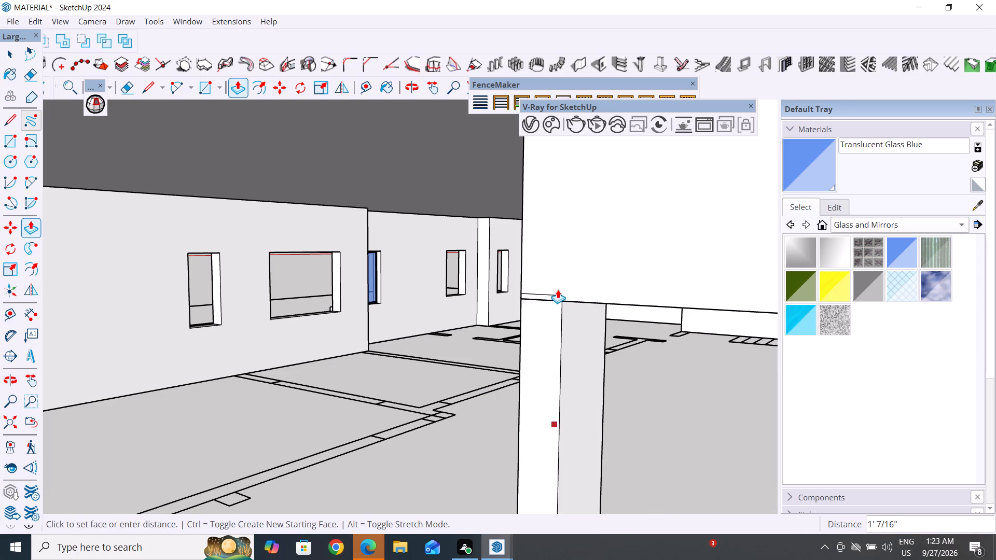
scroll(591, 288, up, 4)
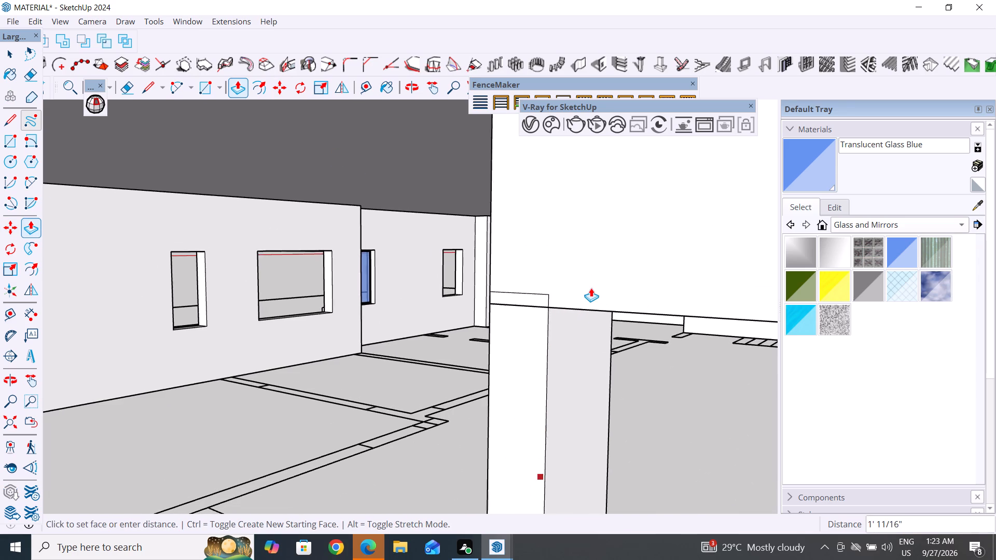
scroll(591, 288, up, 1)
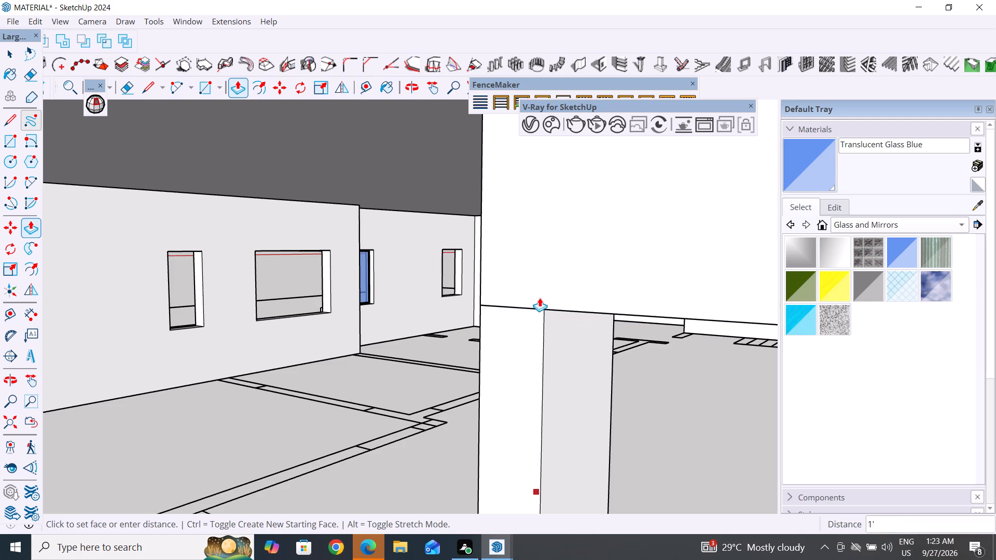
scroll(527, 303, up, 2)
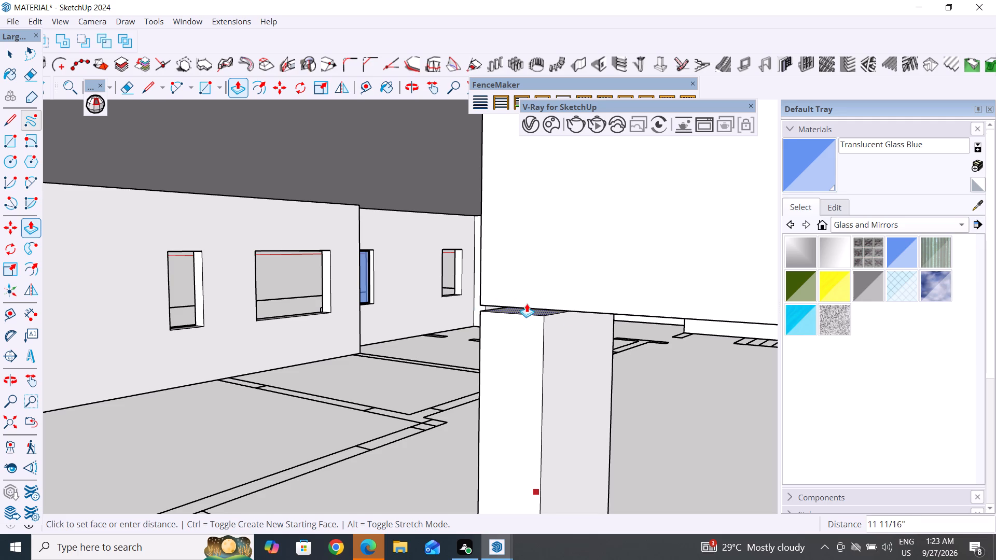
scroll(527, 303, up, 2)
middle_drag(534, 312, 689, 325)
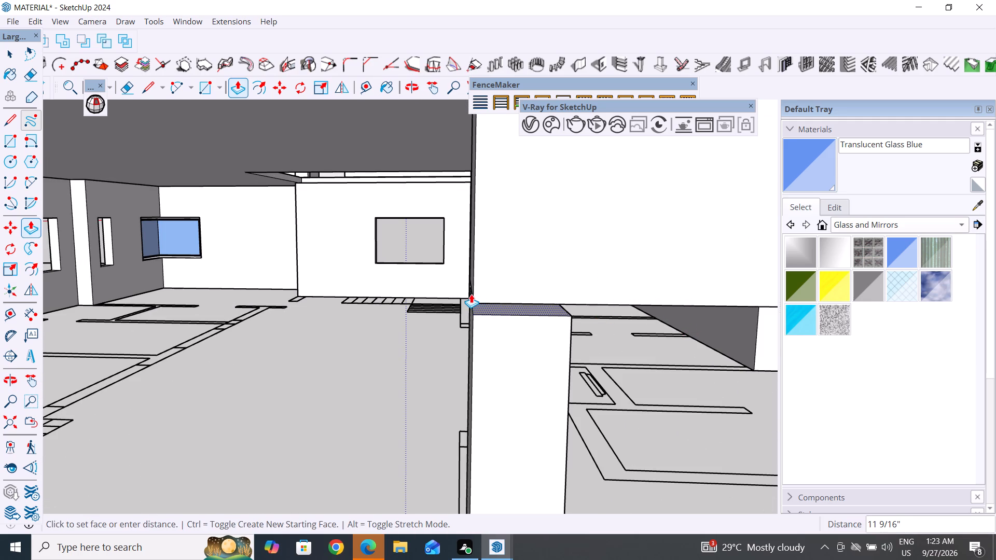
scroll(471, 294, up, 6)
middle_drag(478, 295, 457, 300)
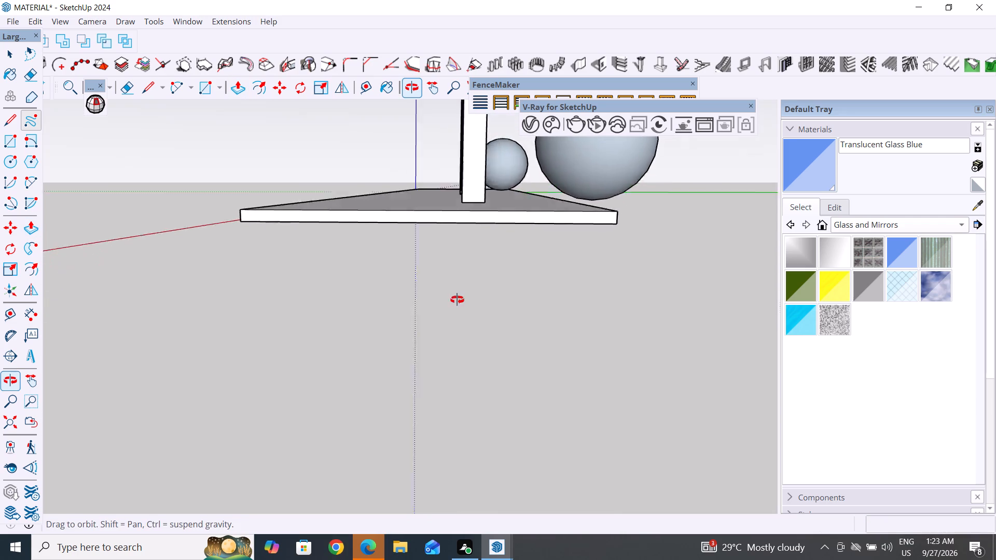
middle_drag(457, 300, 418, 287)
scroll(542, 367, down, 12)
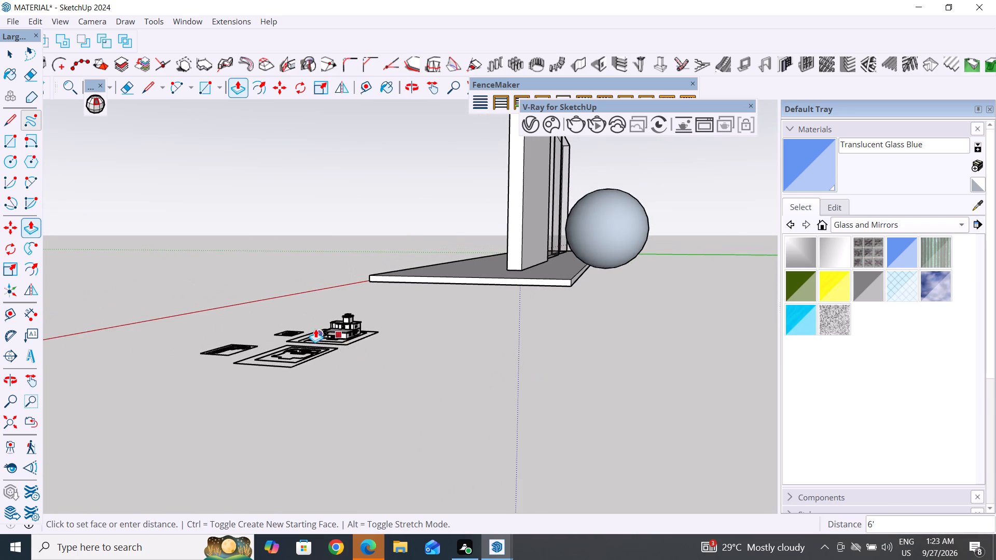
scroll(315, 329, up, 4)
scroll(359, 357, up, 5)
scroll(319, 306, up, 6)
scroll(375, 365, up, 5)
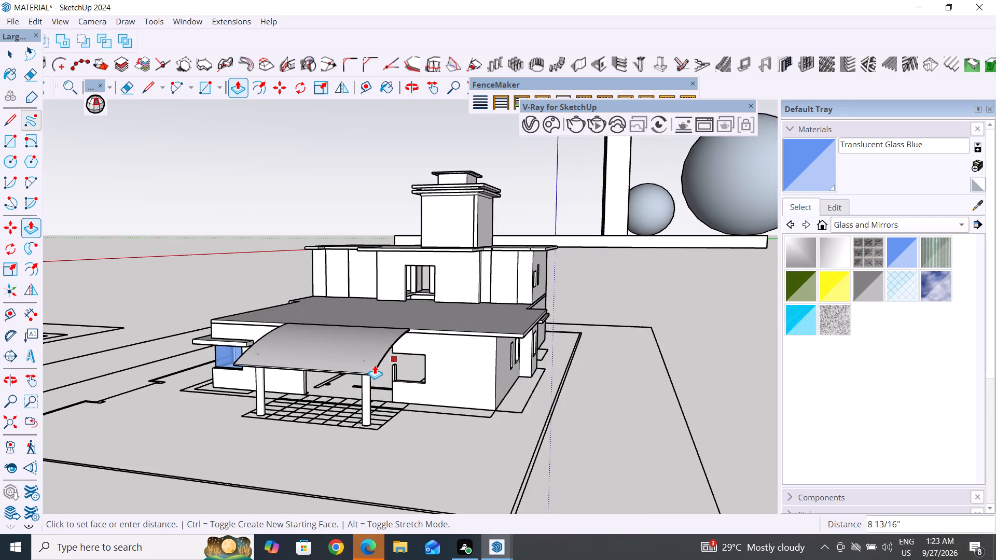
scroll(398, 363, up, 18)
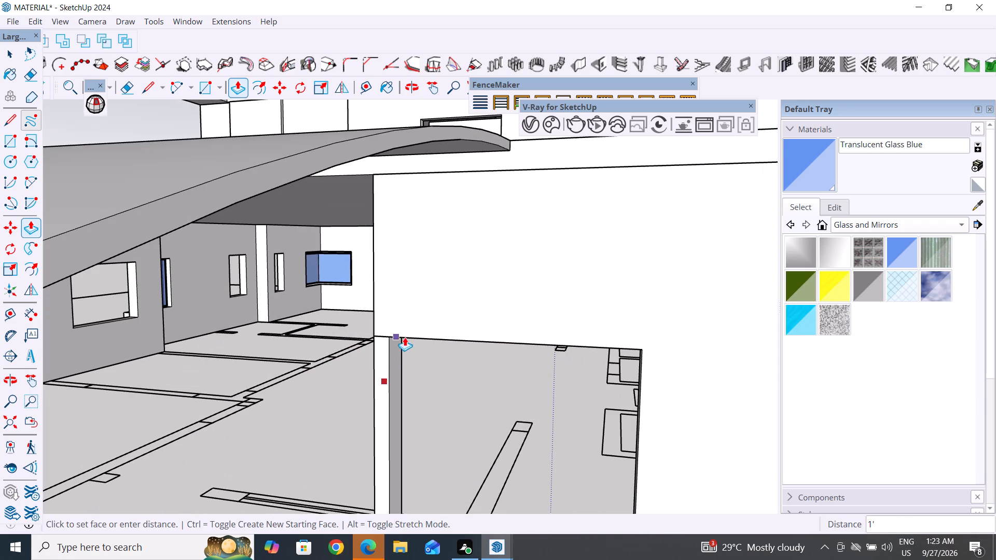
click(641, 341)
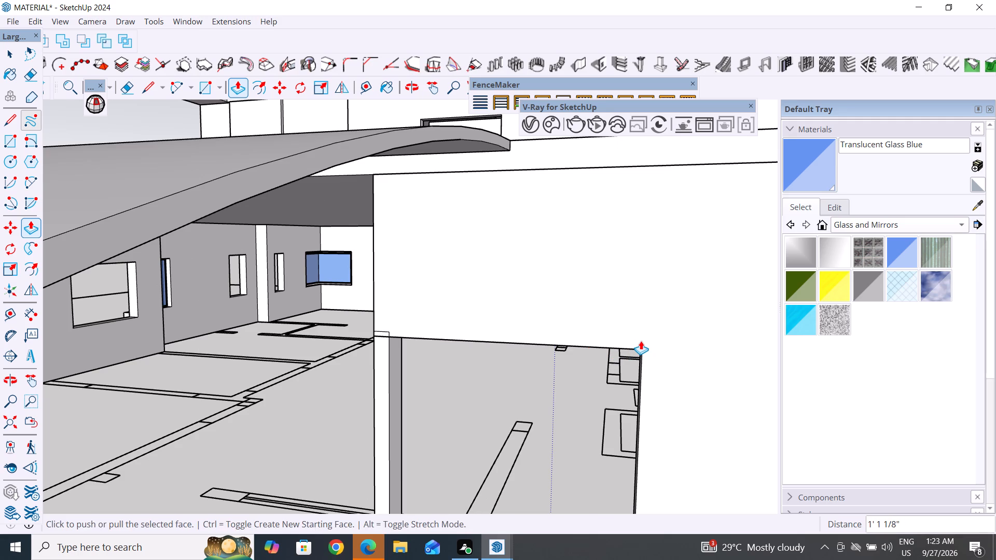
Delete the raised pillar's top front edge where it overlaps the wall above.
click(11, 125)
scroll(338, 364, up, 1)
click(18, 54)
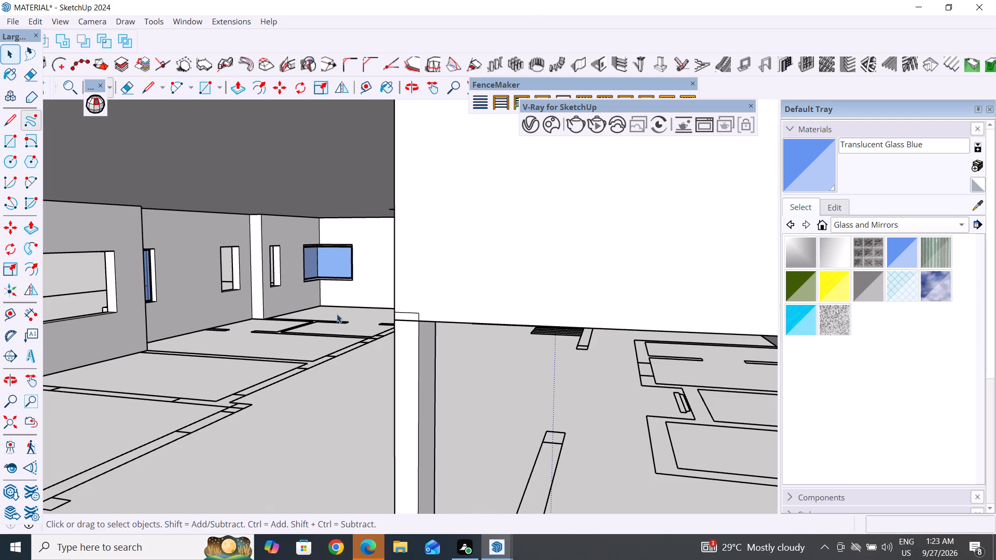
scroll(340, 306, up, 5)
scroll(364, 304, down, 6)
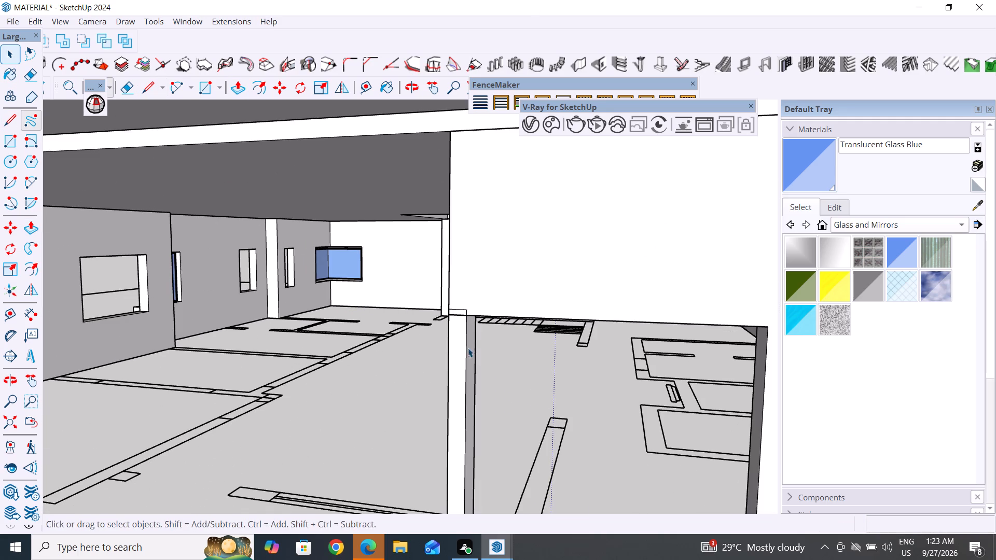
scroll(447, 304, up, 4)
scroll(494, 329, down, 3)
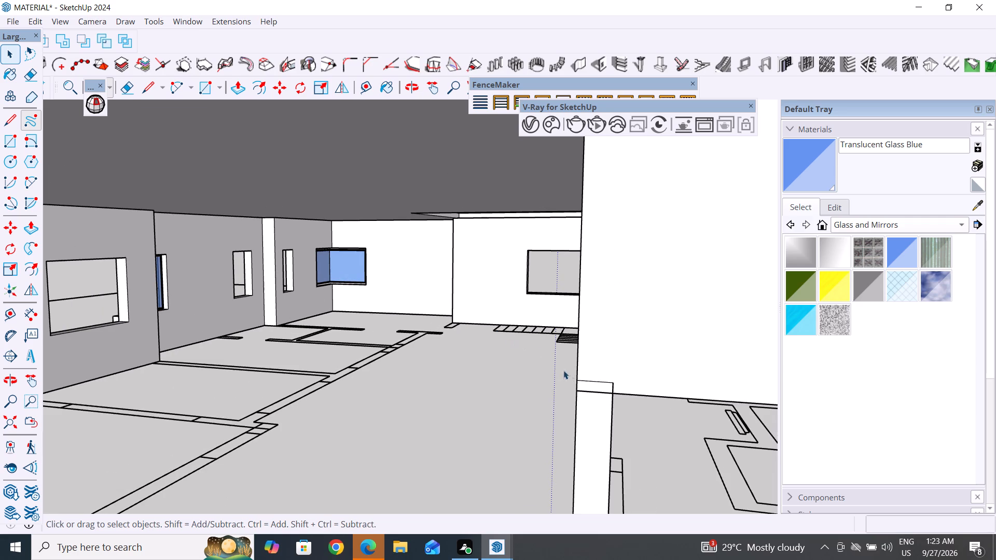
click(592, 381)
key(Delete)
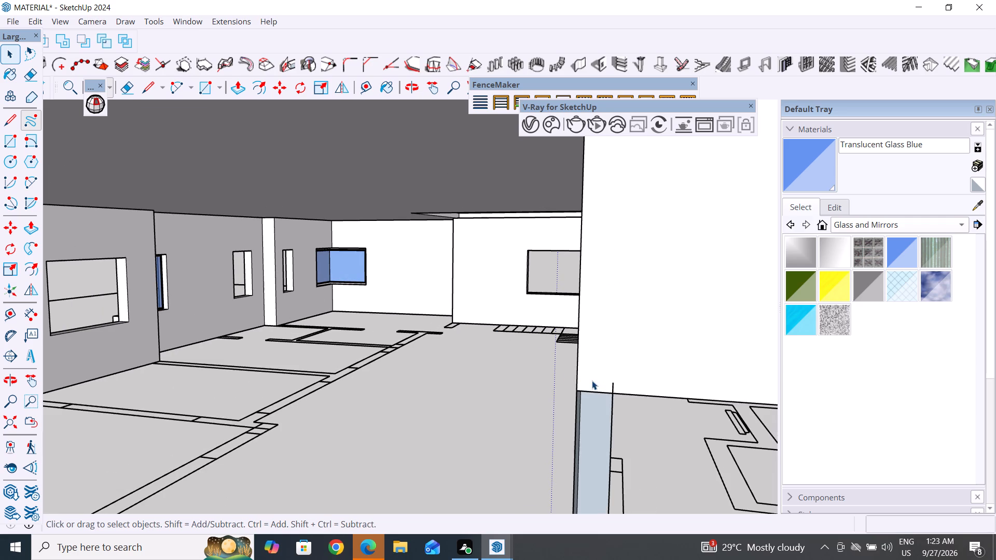
middle_drag(602, 392, 628, 325)
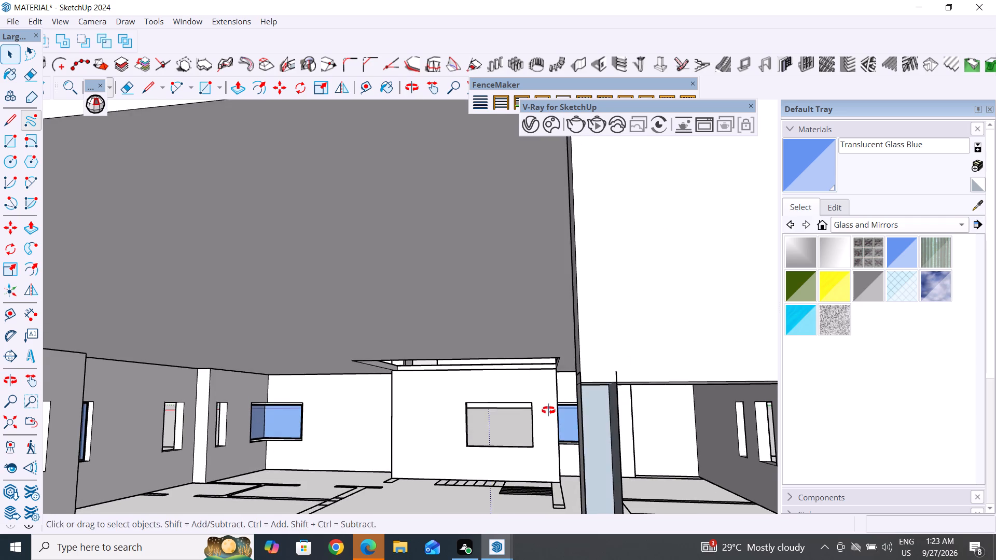
Undo the deletion of the pillar's top front edge and the pillar's last height increase beside the porch.
middle_drag(542, 410, 520, 398)
scroll(500, 360, down, 4)
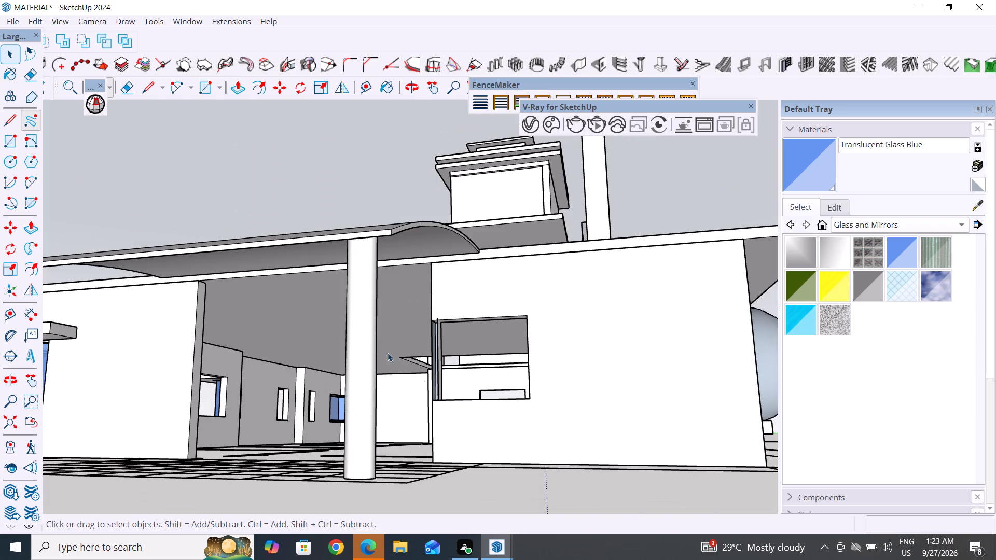
scroll(444, 312, up, 8)
middle_drag(435, 339, 433, 390)
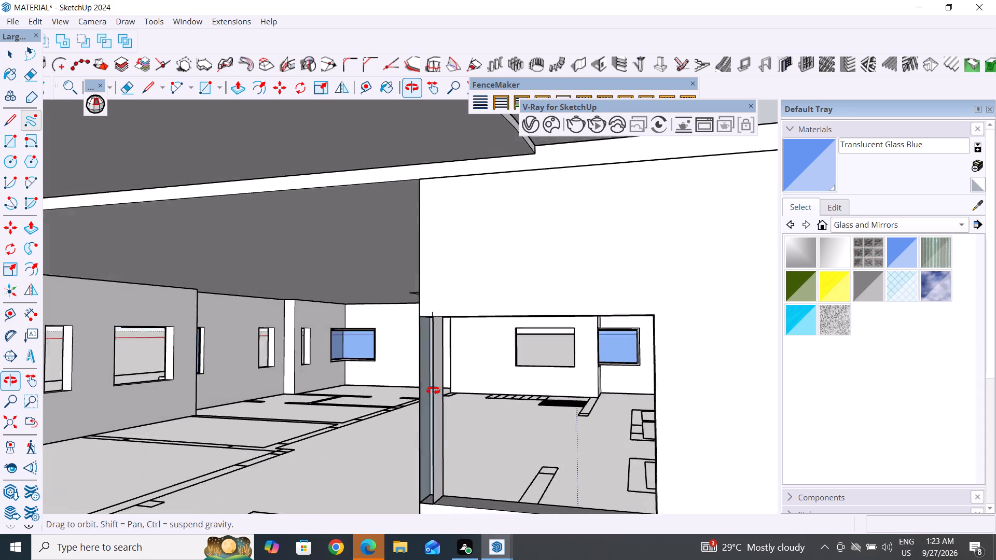
middle_drag(433, 390, 739, 380)
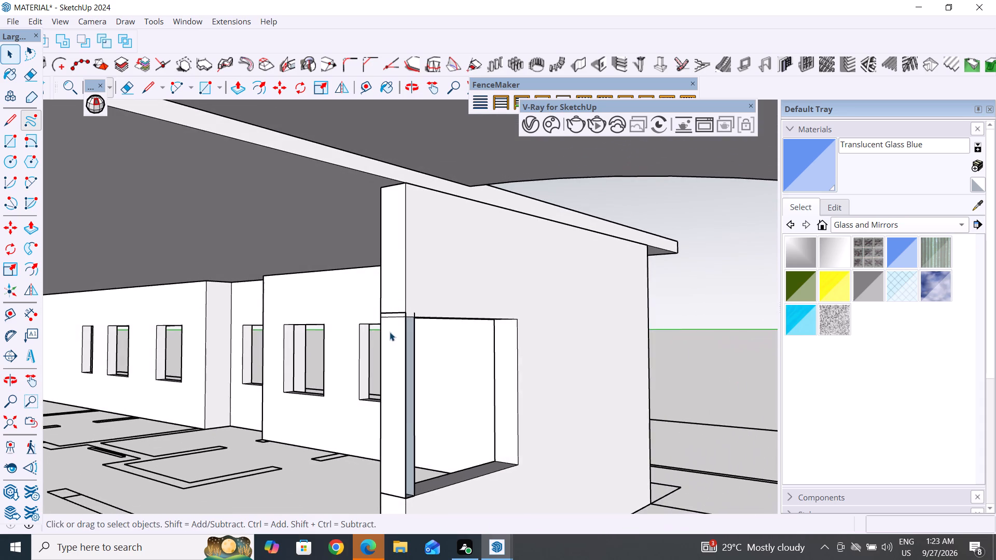
scroll(393, 313, up, 3)
key(ctrl+z)
ctrl+click(405, 306)
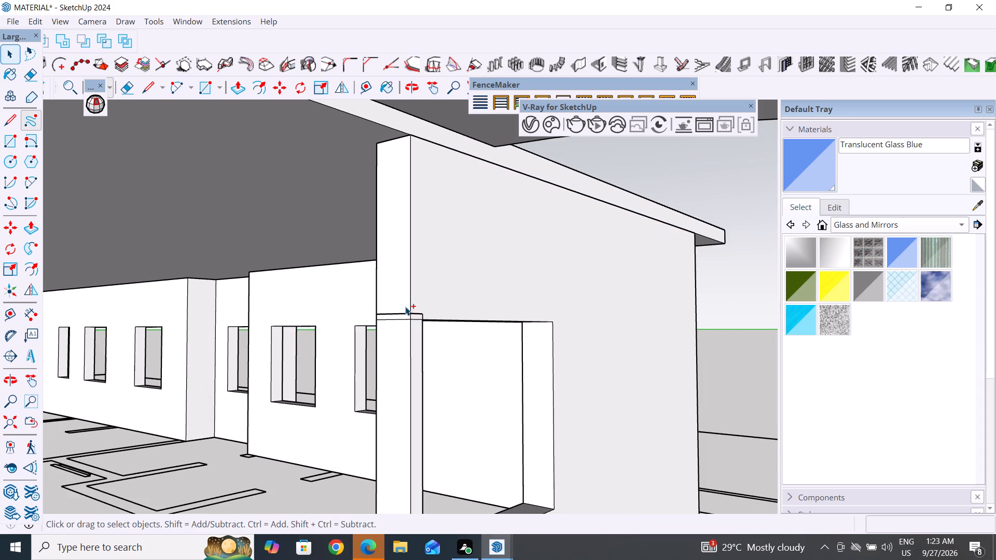
key(ctrl+z)
Look over the house's other sides and come back around to the short pillar beside the curved porch roof.
middle_drag(406, 373, 414, 407)
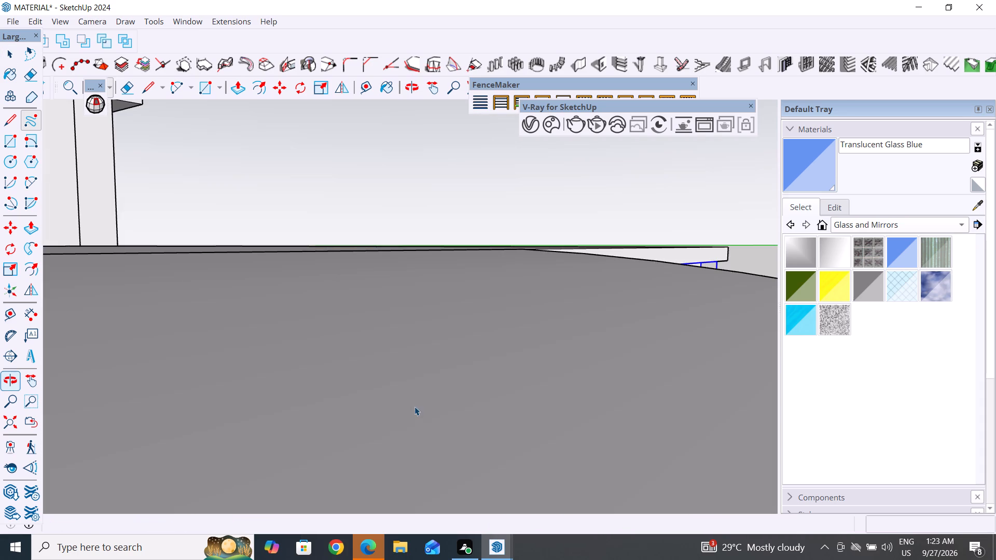
middle_drag(403, 371, 408, 248)
scroll(409, 248, down, 5)
scroll(418, 461, down, 6)
middle_drag(463, 466, 450, 484)
scroll(453, 468, up, 1)
scroll(520, 368, down, 12)
middle_drag(525, 352, 677, 454)
middle_drag(621, 357, 605, 361)
middle_drag(308, 361, 400, 368)
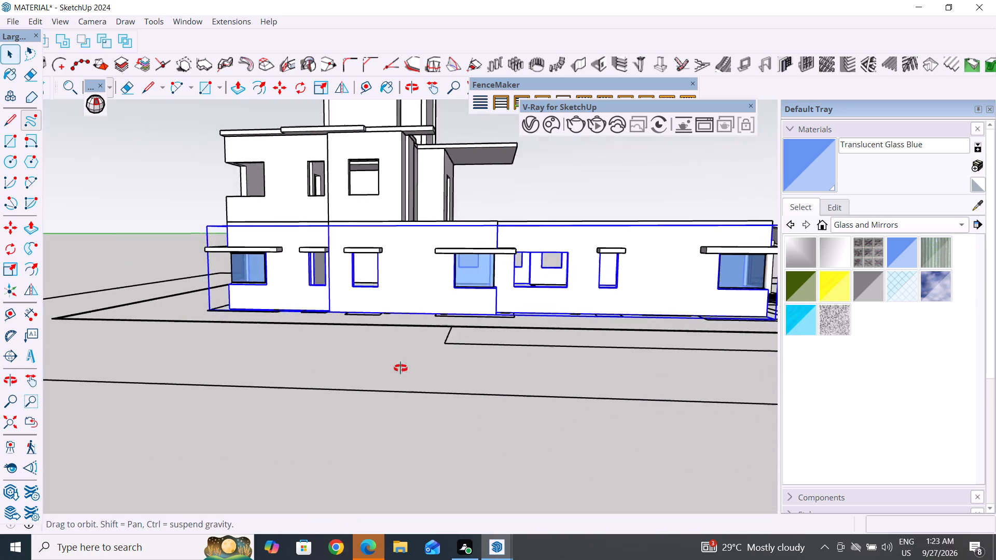
middle_drag(400, 368, 741, 402)
scroll(261, 294, up, 3)
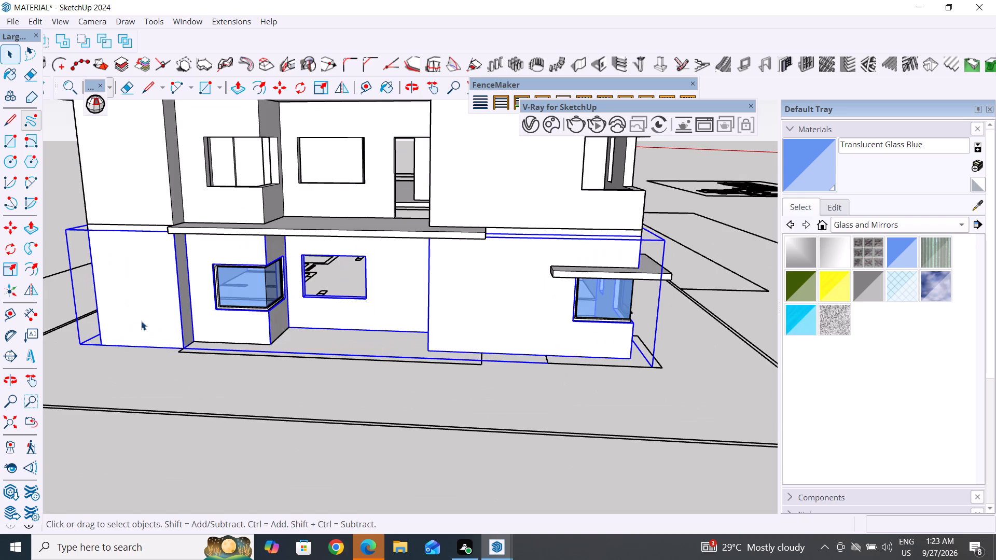
middle_drag(142, 321, 636, 352)
middle_drag(134, 327, 377, 304)
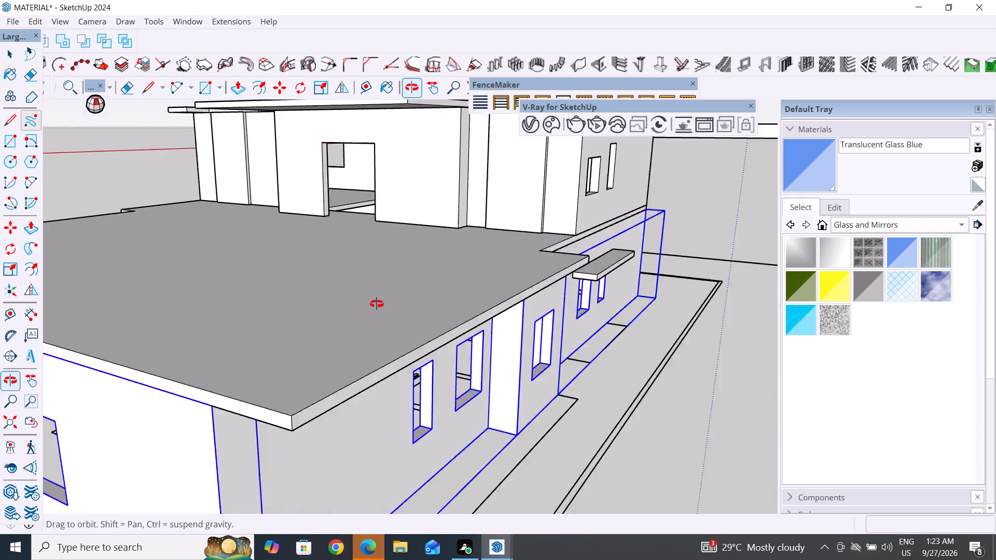
middle_drag(377, 304, 446, 288)
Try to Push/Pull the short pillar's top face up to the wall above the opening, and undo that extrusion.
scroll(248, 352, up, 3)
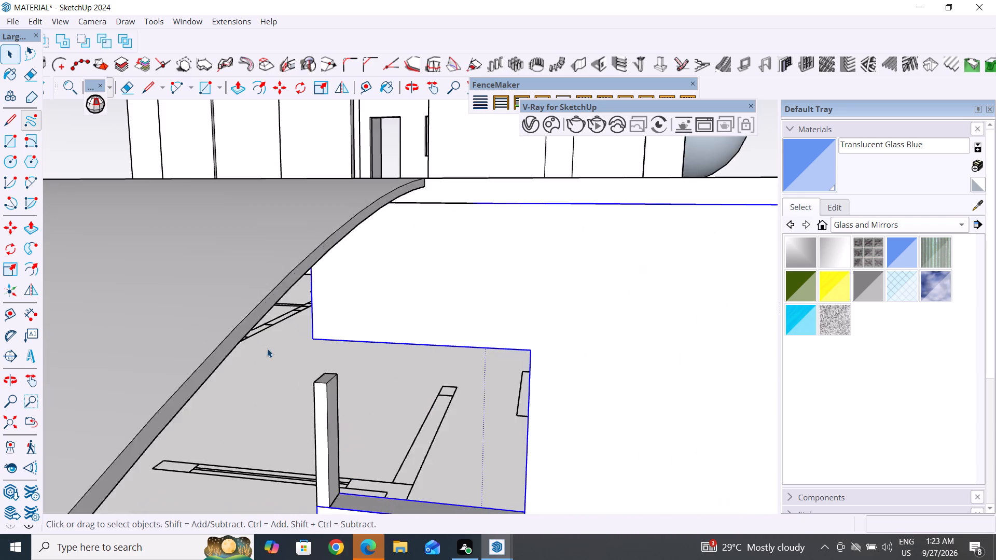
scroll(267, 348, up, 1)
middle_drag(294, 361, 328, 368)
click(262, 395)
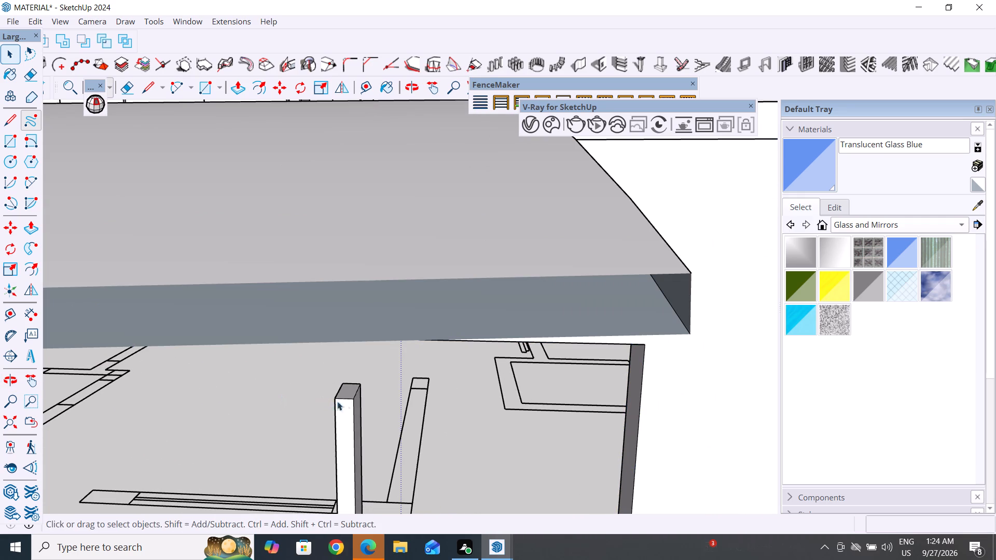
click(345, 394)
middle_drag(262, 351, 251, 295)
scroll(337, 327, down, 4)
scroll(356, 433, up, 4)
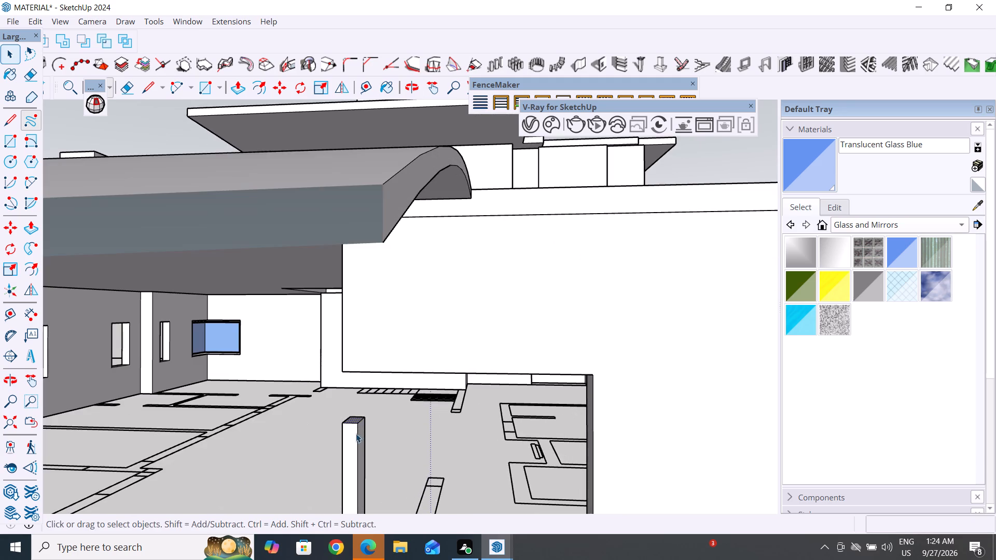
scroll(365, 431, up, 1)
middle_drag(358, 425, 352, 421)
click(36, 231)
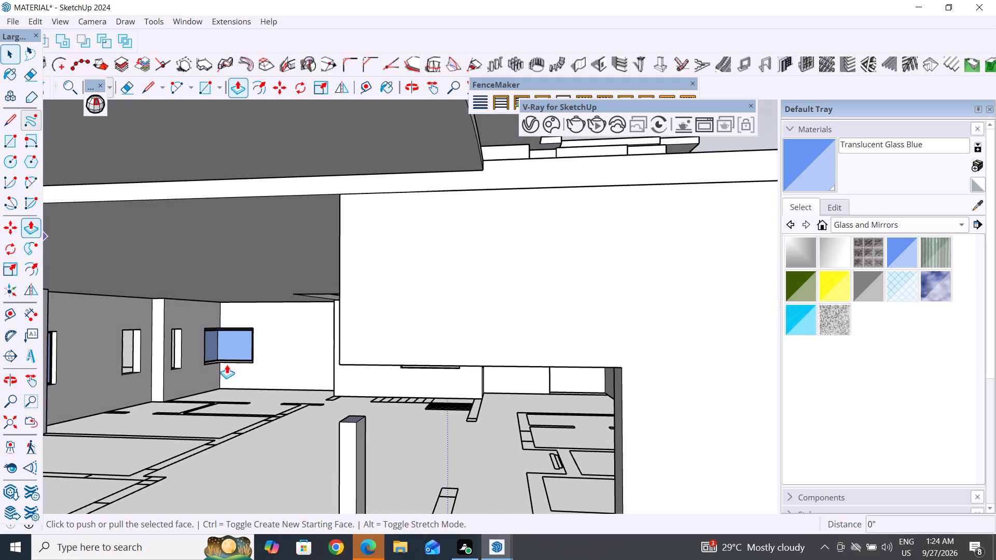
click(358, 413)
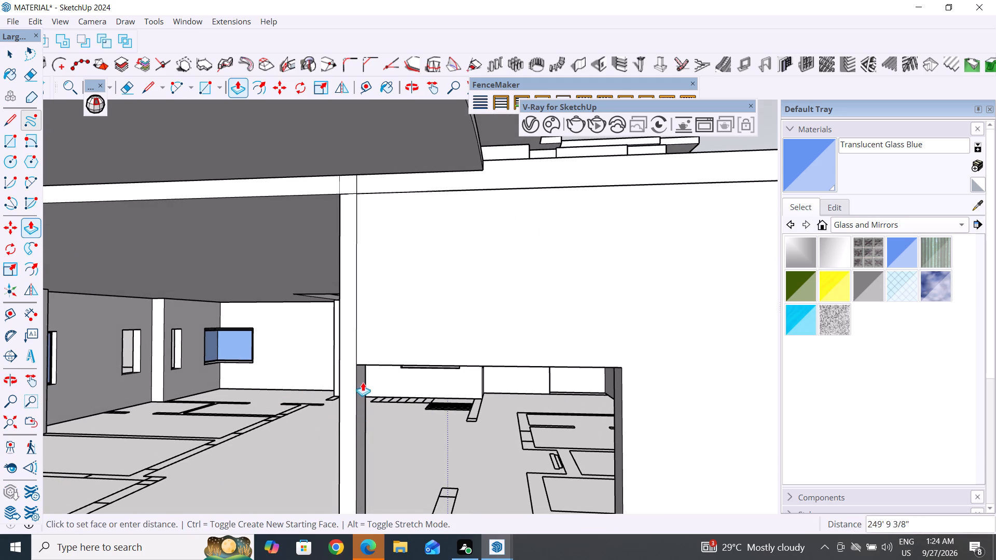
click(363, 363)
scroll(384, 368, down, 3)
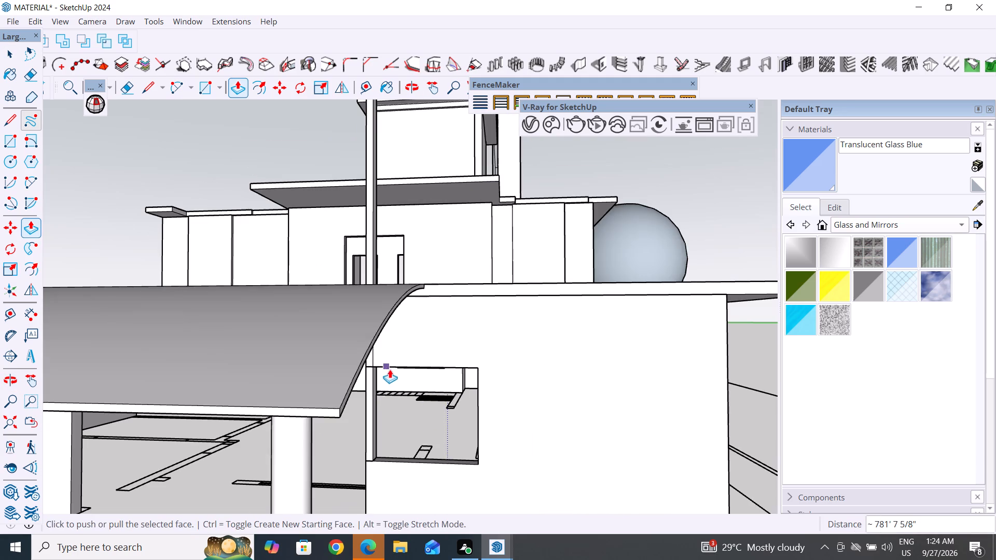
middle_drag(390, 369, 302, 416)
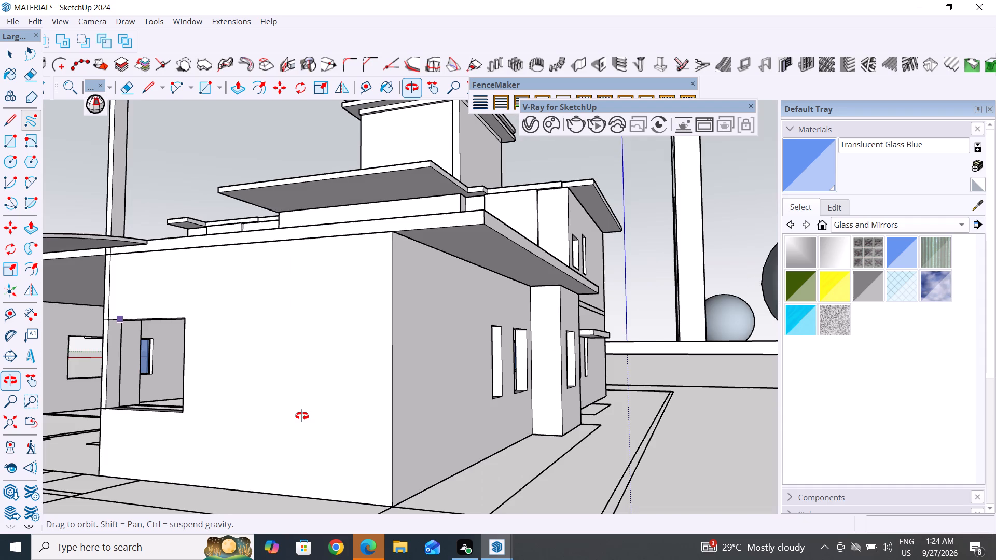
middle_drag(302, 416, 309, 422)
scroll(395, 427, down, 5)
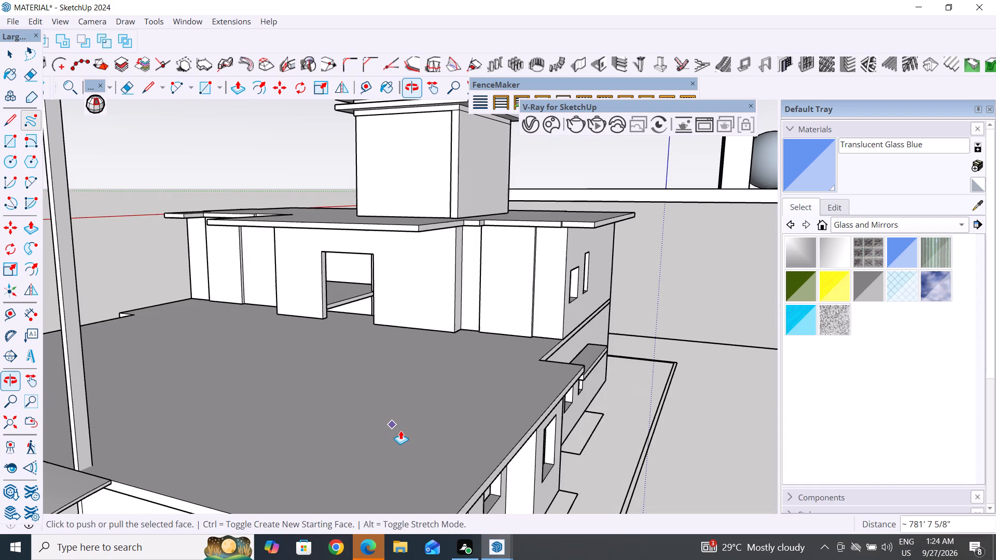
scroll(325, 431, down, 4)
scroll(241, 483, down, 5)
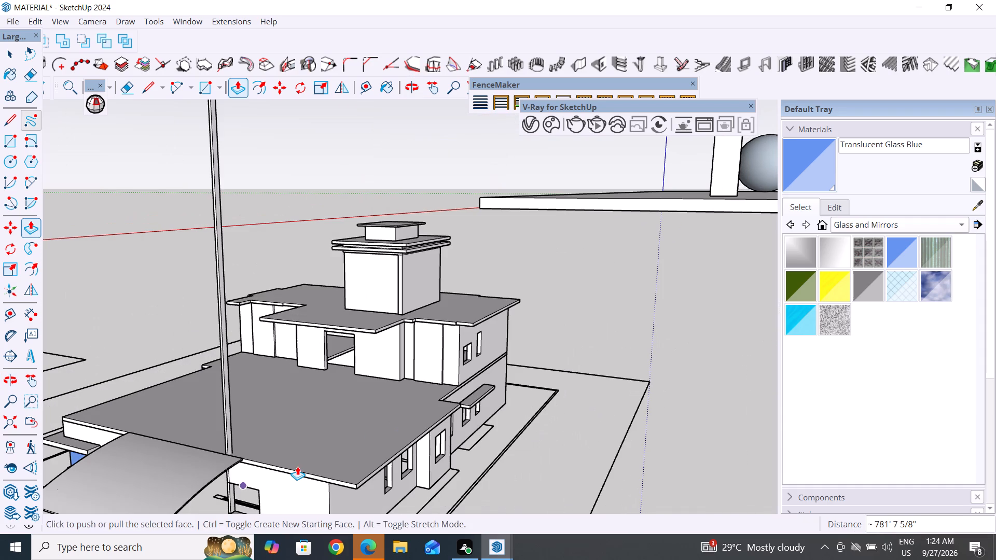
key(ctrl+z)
Push/Pull the short pillar's top face up about 1' 5/8" to reach the wall corner above the opening.
scroll(235, 495, up, 2)
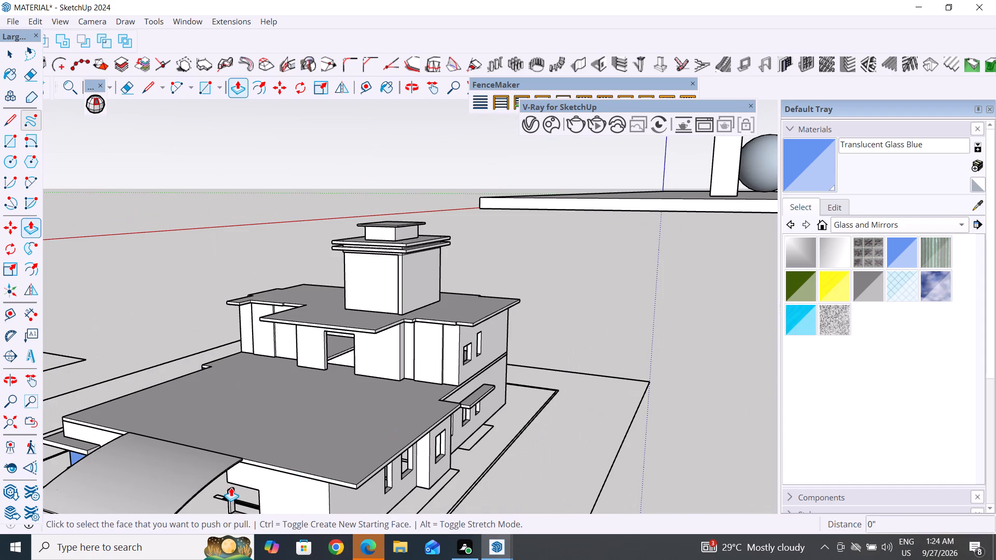
scroll(231, 487, up, 12)
middle_drag(228, 486, 255, 434)
scroll(315, 340, up, 4)
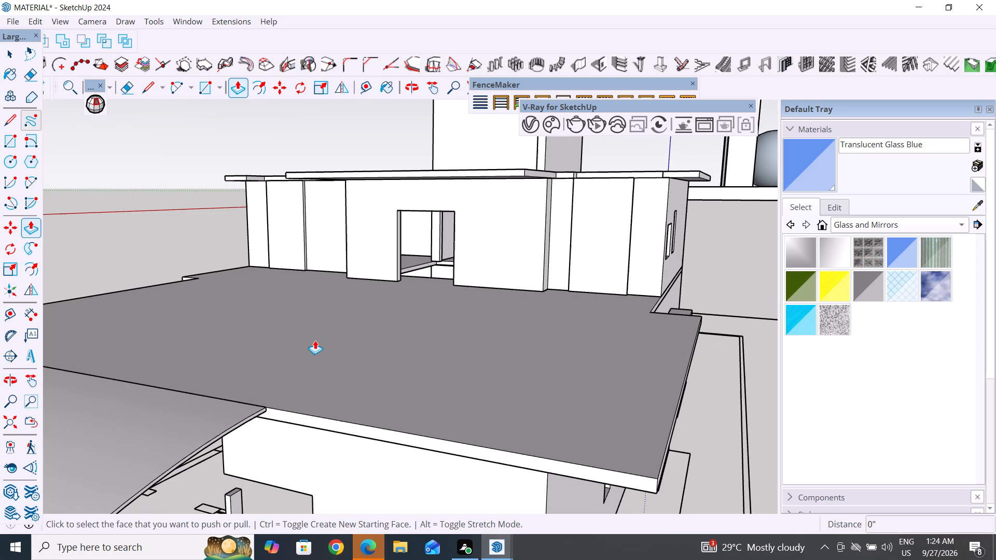
middle_drag(326, 307, 377, 375)
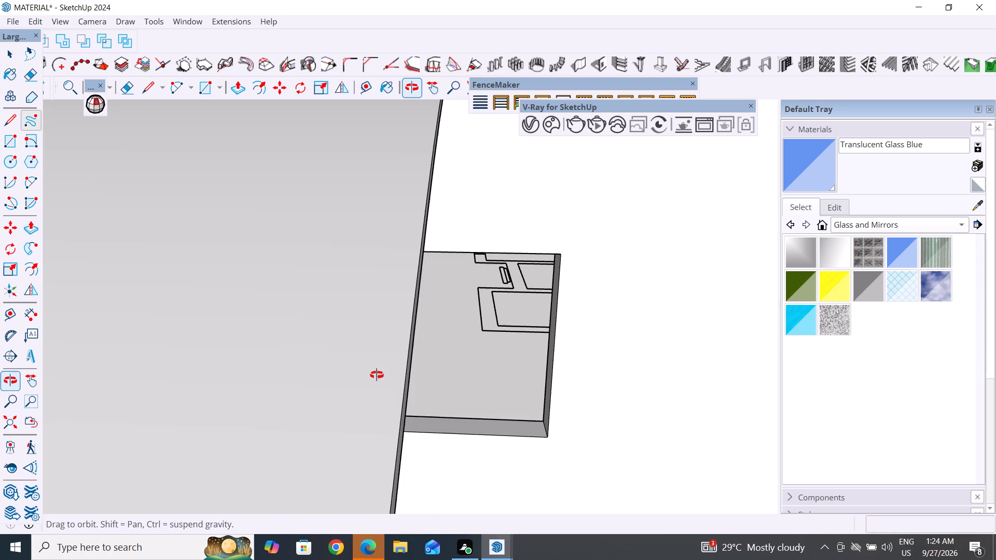
middle_drag(377, 375, 468, 304)
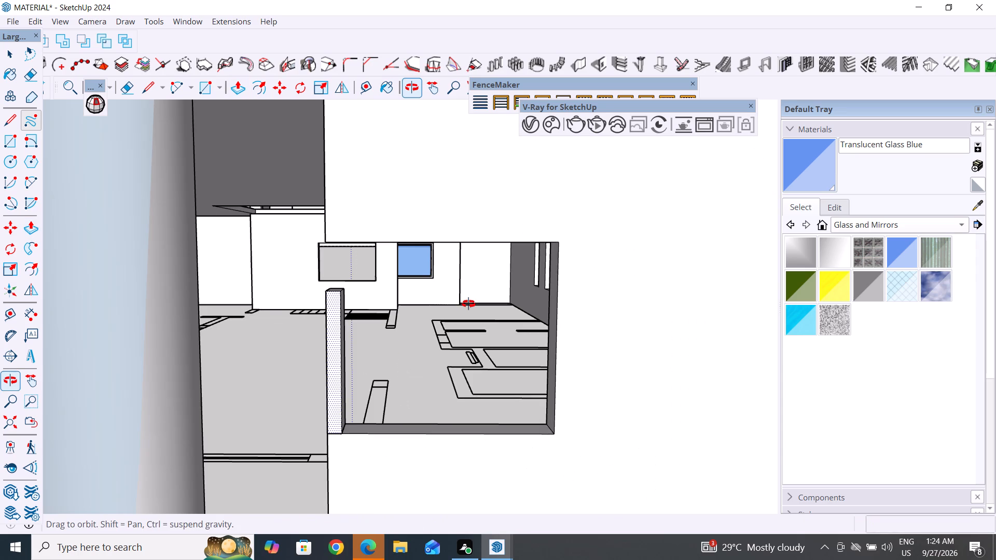
middle_drag(468, 304, 616, 408)
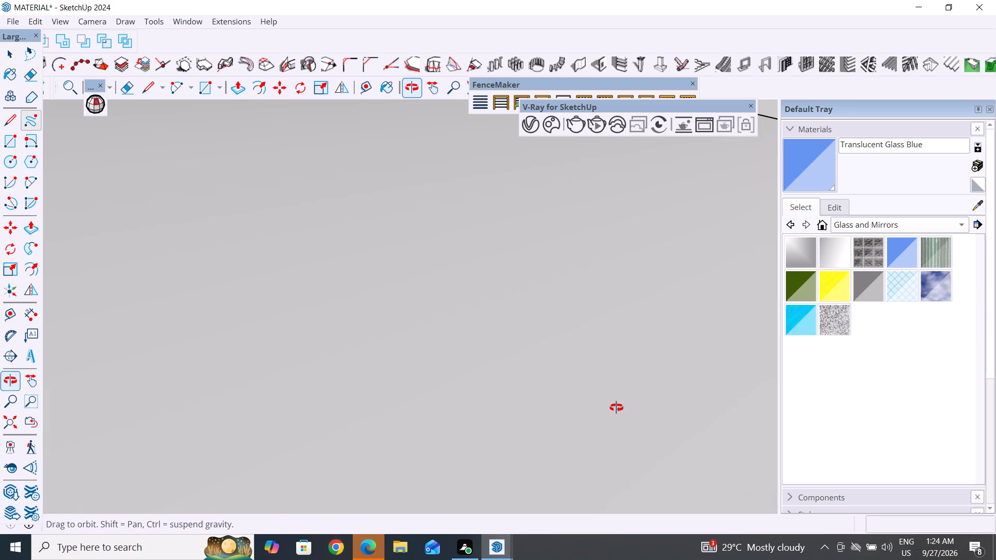
middle_drag(616, 408, 612, 361)
scroll(353, 290, up, 3)
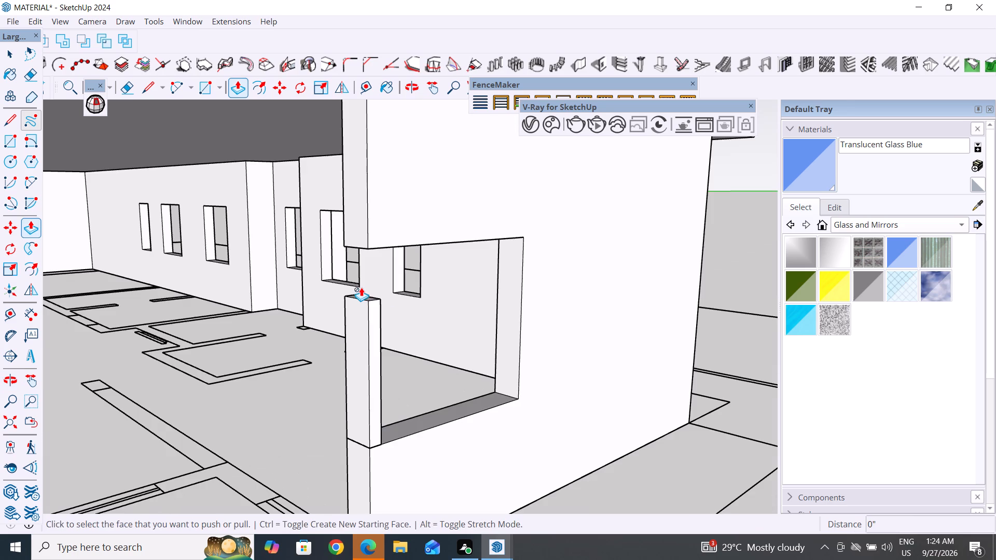
scroll(361, 287, up, 2)
scroll(397, 363, down, 4)
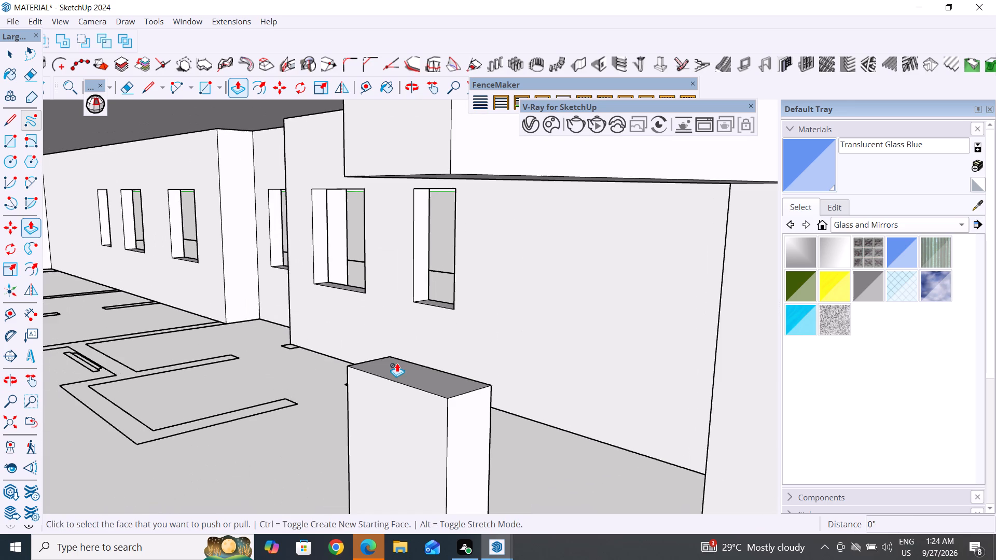
click(413, 373)
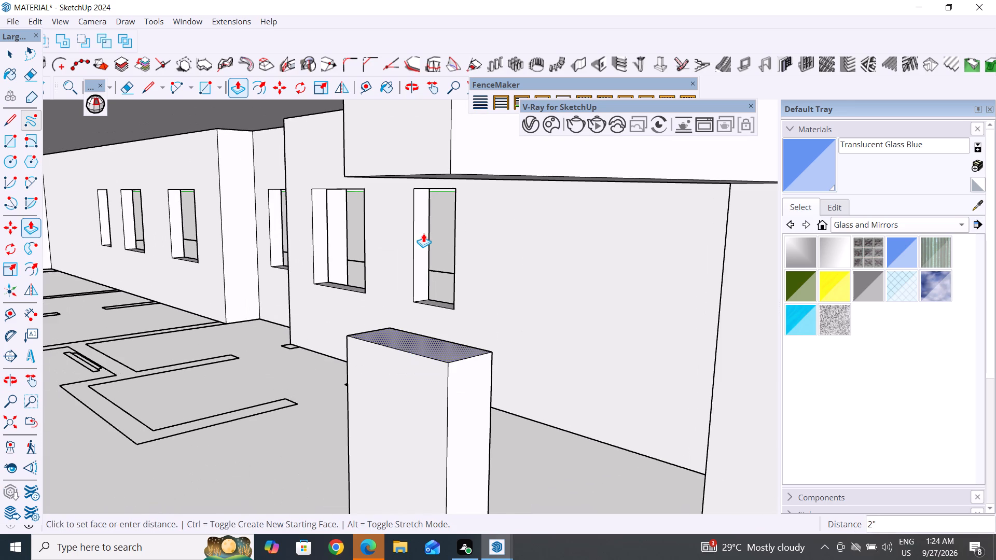
click(451, 165)
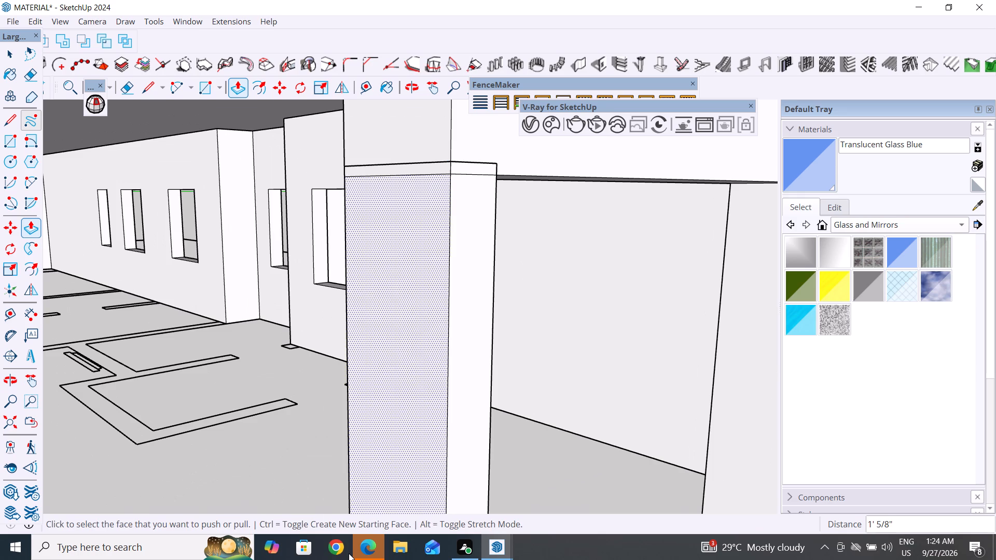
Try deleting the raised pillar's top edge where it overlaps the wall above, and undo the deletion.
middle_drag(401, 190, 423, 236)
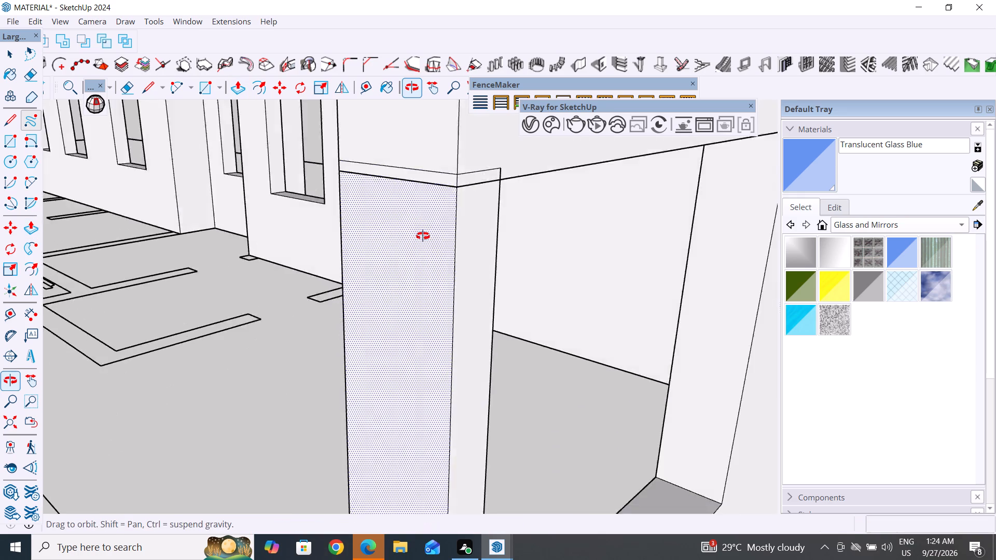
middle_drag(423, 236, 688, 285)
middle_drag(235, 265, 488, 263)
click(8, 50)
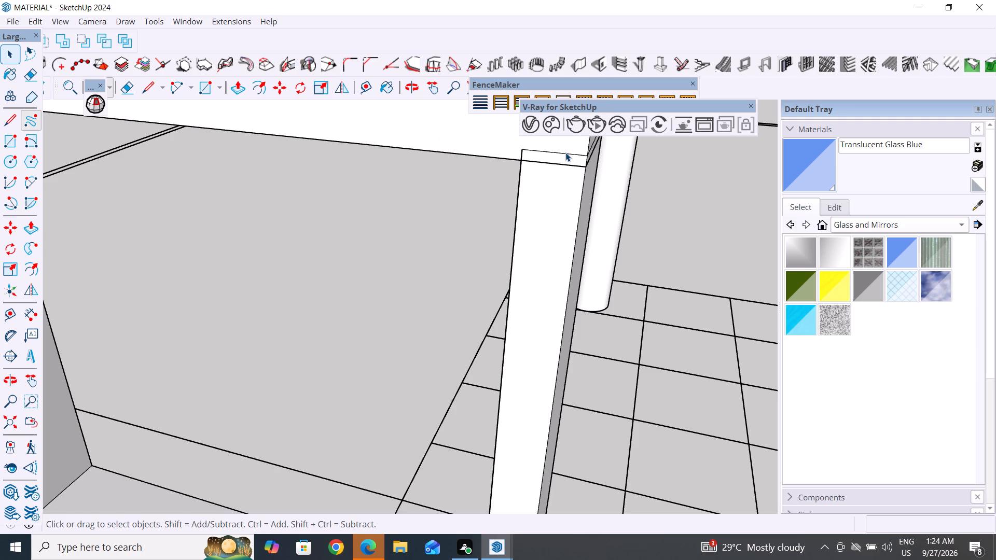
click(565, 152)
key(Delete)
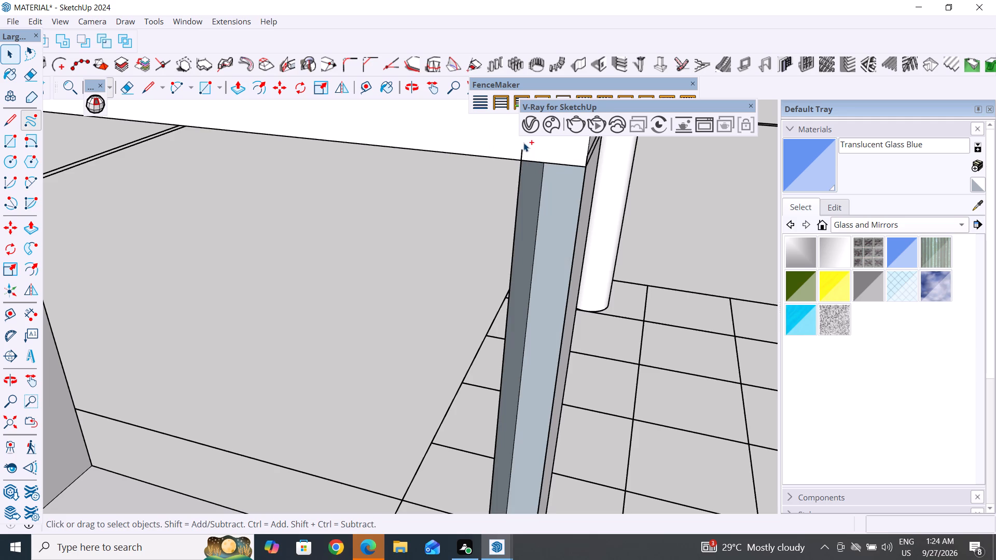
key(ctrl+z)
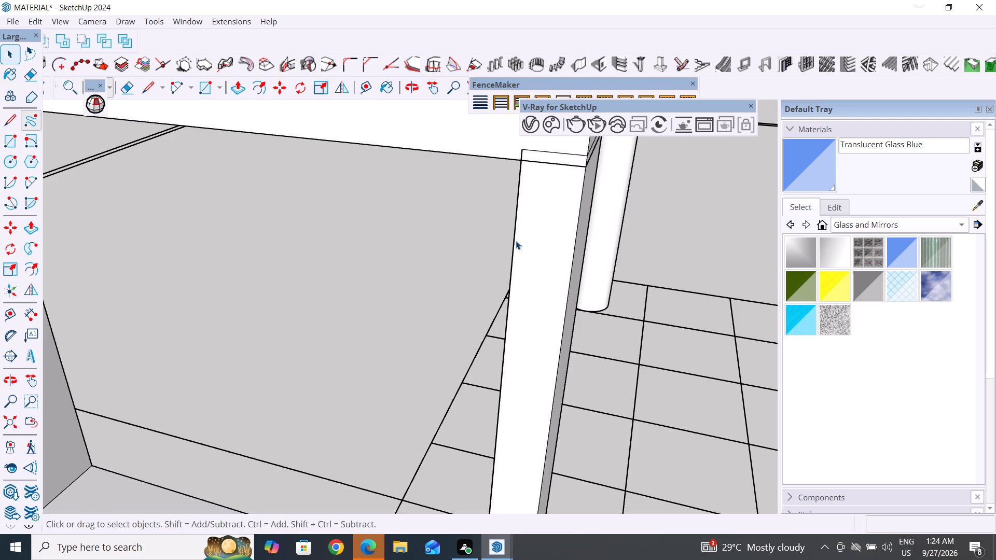
Select the whole raised pillar and move it down about 5/8" so its top corner meets the wall's bottom corner.
triple_click(562, 270)
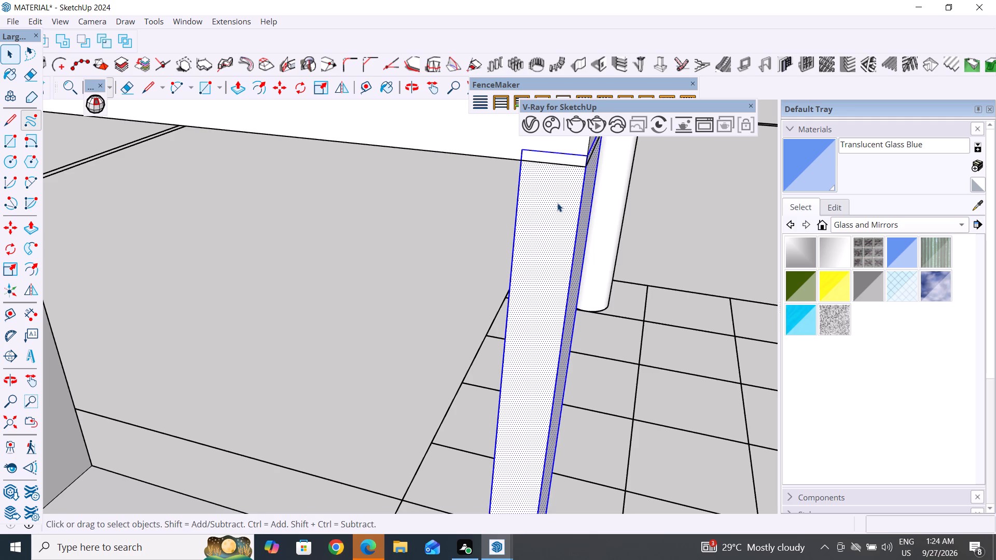
key(m)
scroll(594, 155, up, 5)
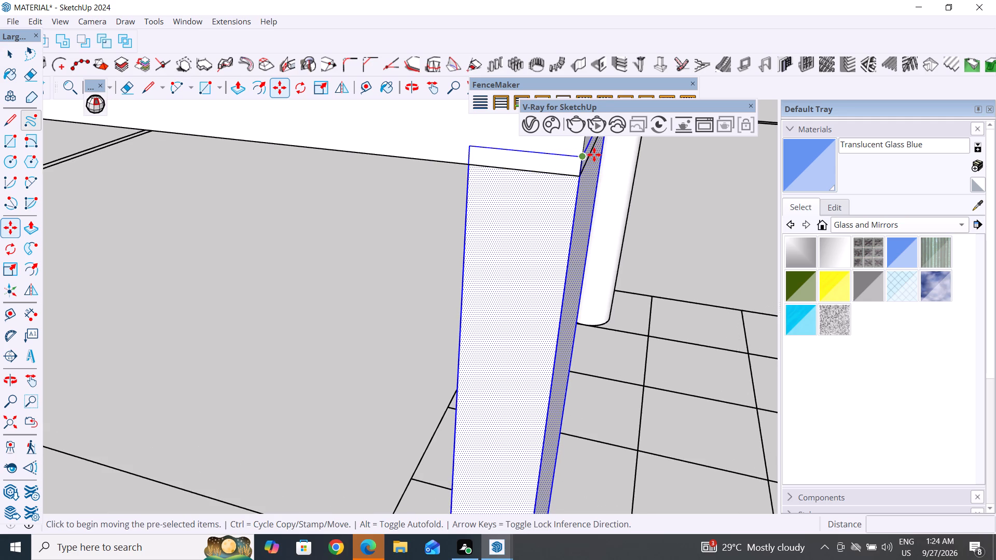
scroll(594, 155, up, 4)
click(577, 156)
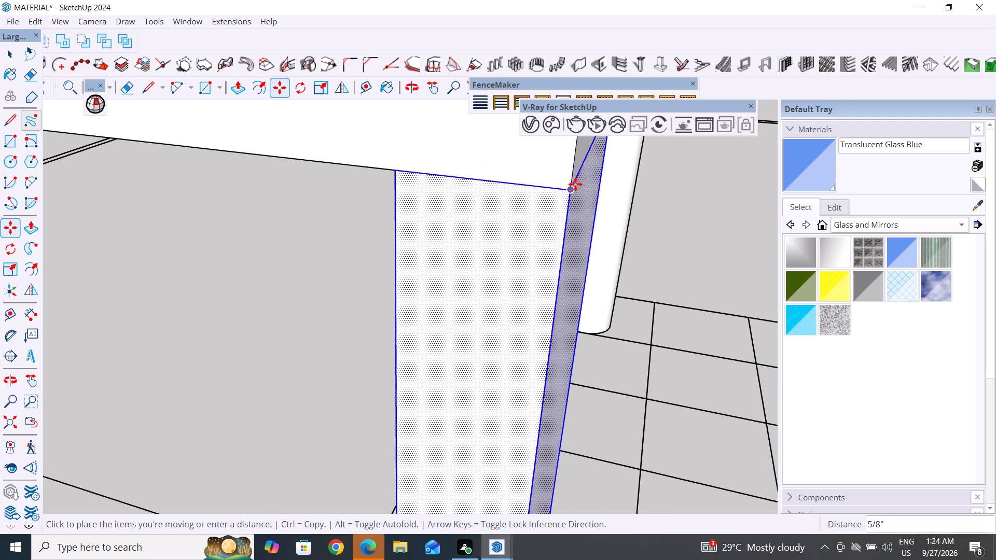
click(574, 187)
scroll(490, 228, down, 17)
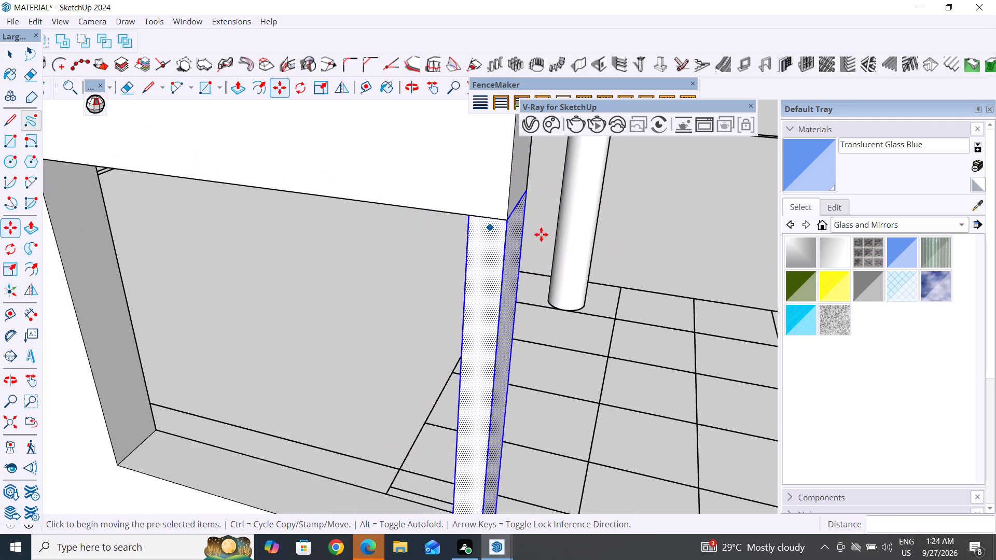
middle_drag(571, 253, 49, 288)
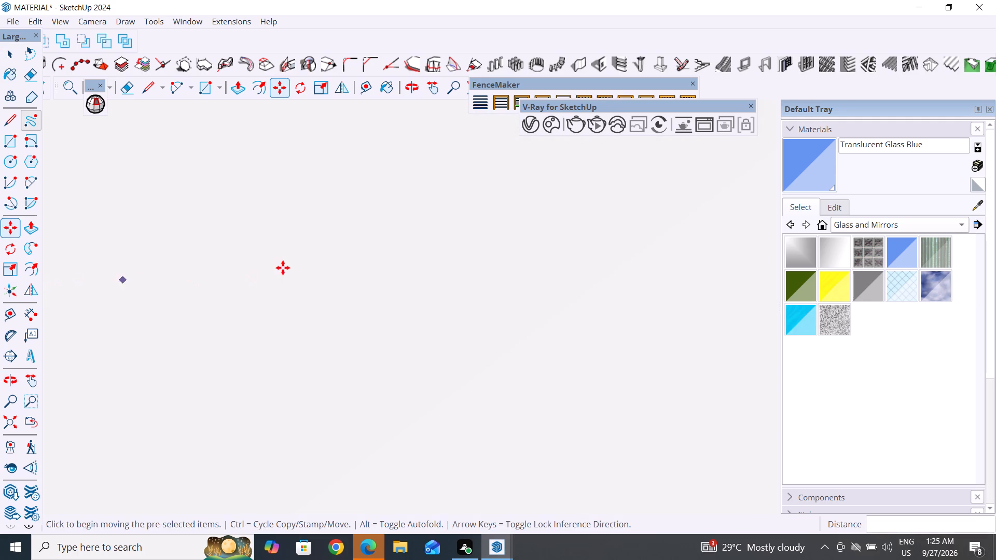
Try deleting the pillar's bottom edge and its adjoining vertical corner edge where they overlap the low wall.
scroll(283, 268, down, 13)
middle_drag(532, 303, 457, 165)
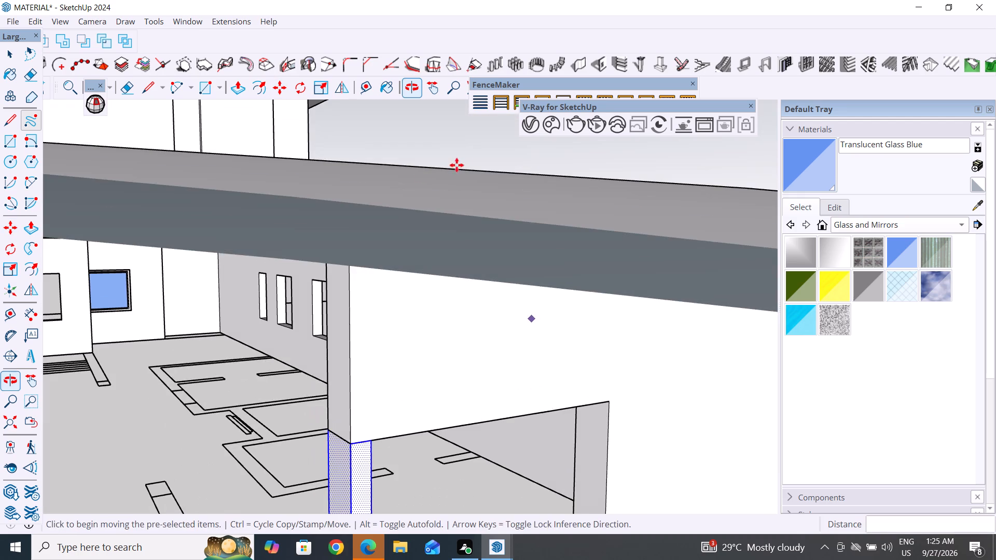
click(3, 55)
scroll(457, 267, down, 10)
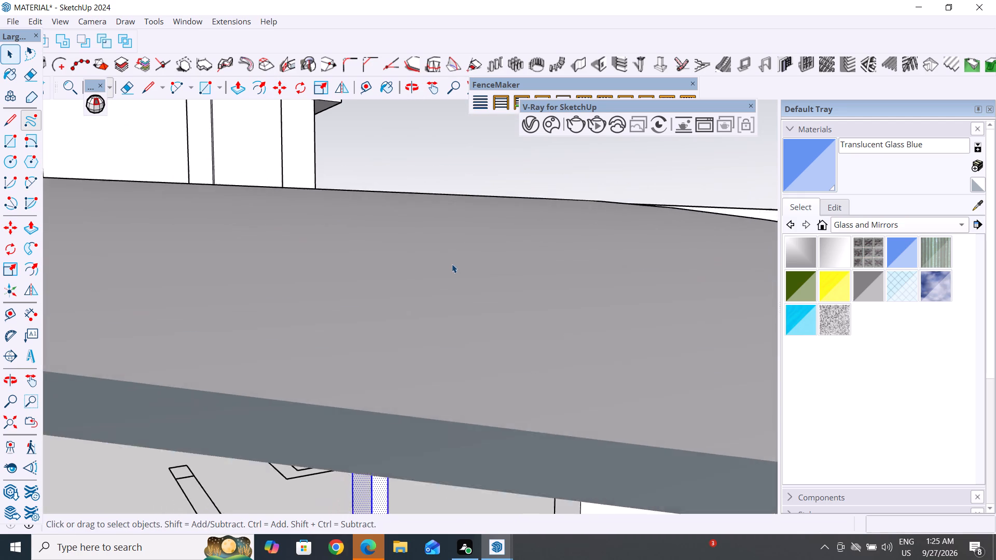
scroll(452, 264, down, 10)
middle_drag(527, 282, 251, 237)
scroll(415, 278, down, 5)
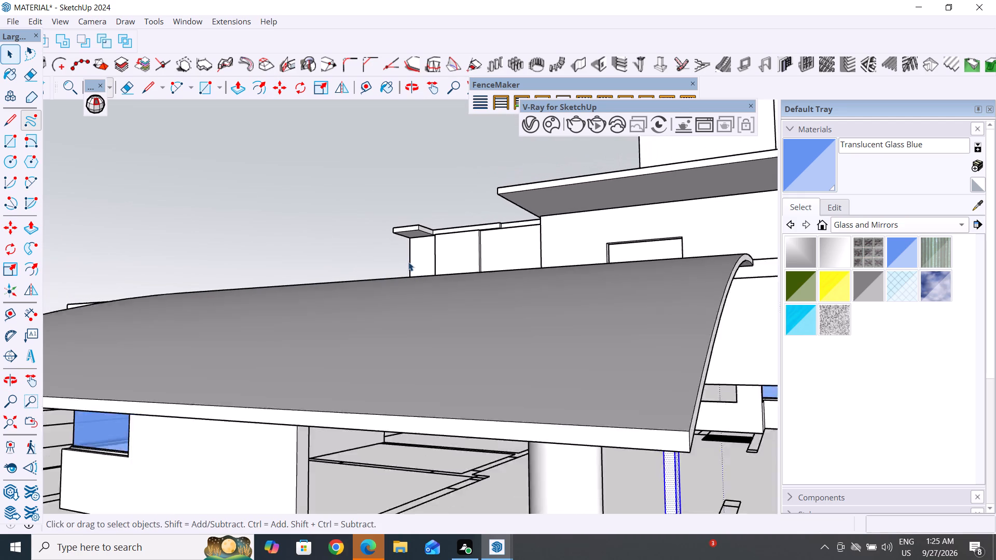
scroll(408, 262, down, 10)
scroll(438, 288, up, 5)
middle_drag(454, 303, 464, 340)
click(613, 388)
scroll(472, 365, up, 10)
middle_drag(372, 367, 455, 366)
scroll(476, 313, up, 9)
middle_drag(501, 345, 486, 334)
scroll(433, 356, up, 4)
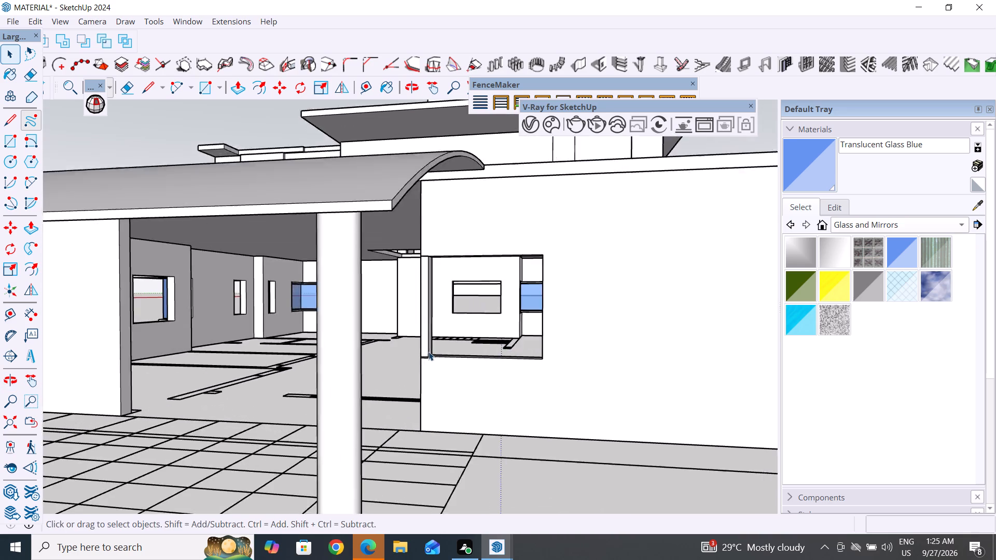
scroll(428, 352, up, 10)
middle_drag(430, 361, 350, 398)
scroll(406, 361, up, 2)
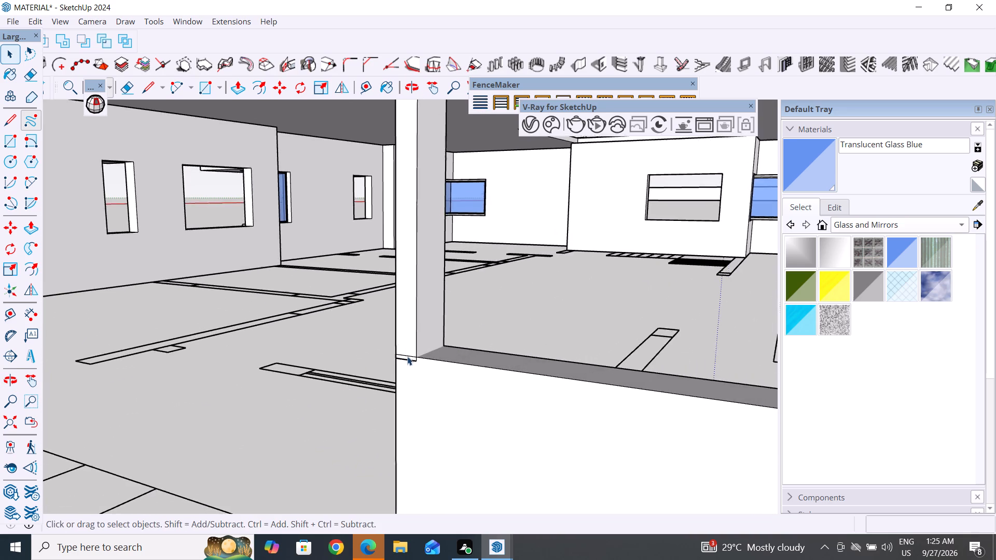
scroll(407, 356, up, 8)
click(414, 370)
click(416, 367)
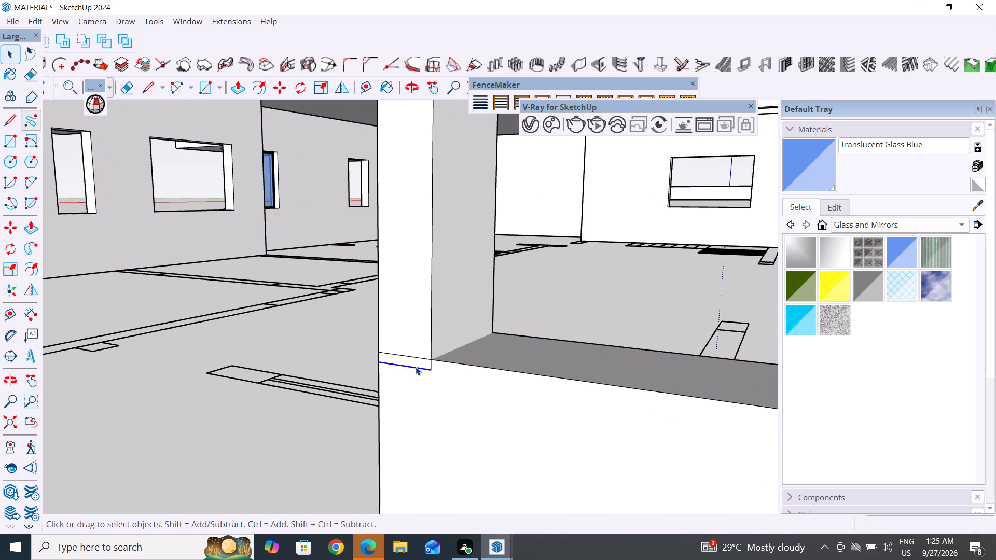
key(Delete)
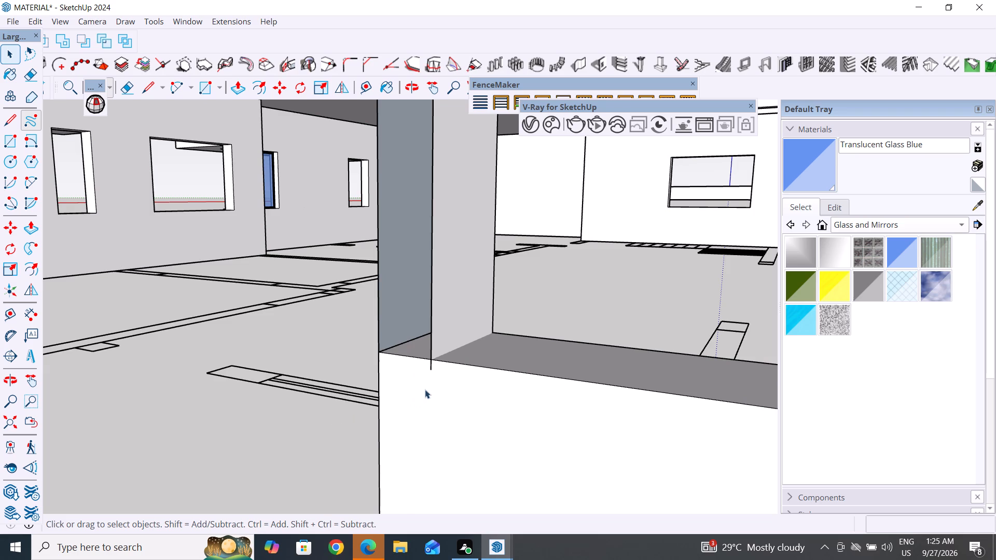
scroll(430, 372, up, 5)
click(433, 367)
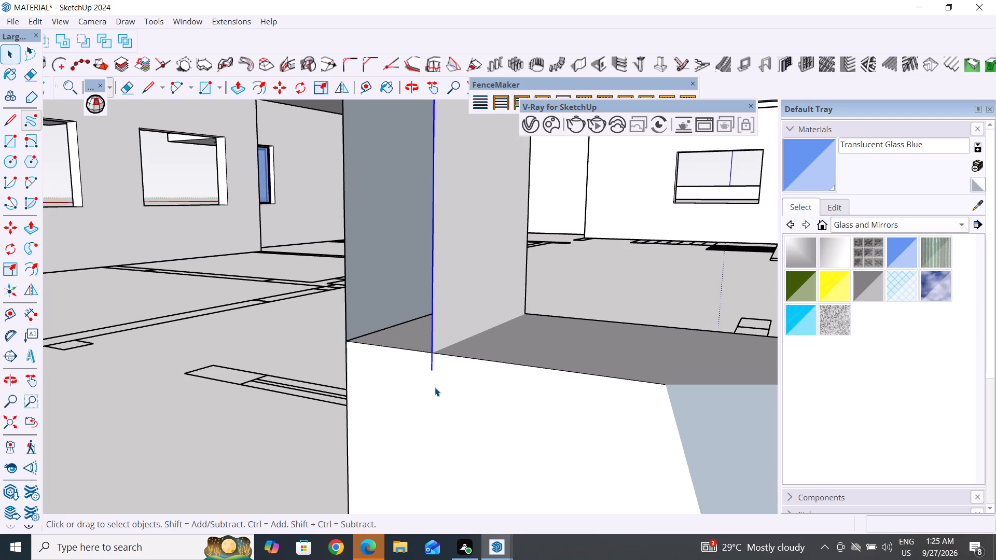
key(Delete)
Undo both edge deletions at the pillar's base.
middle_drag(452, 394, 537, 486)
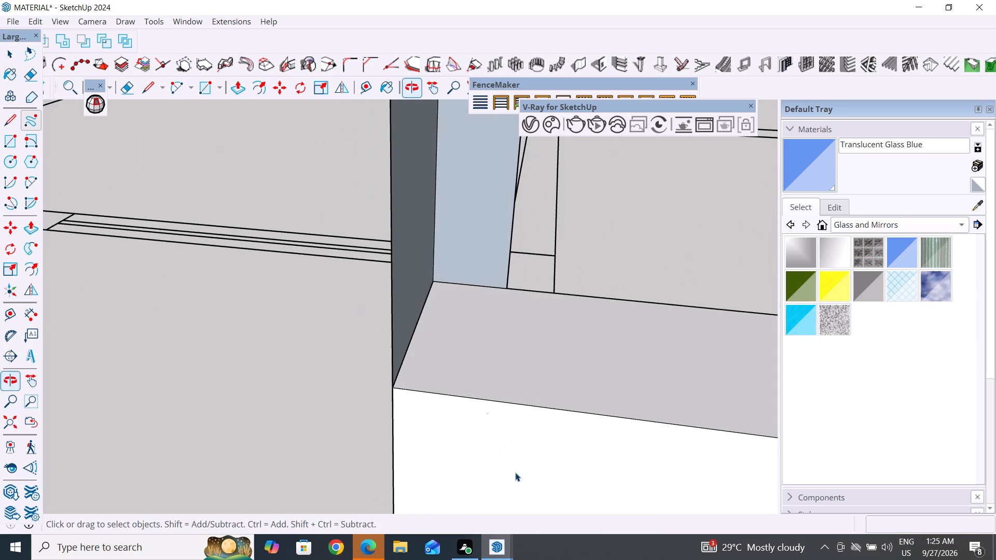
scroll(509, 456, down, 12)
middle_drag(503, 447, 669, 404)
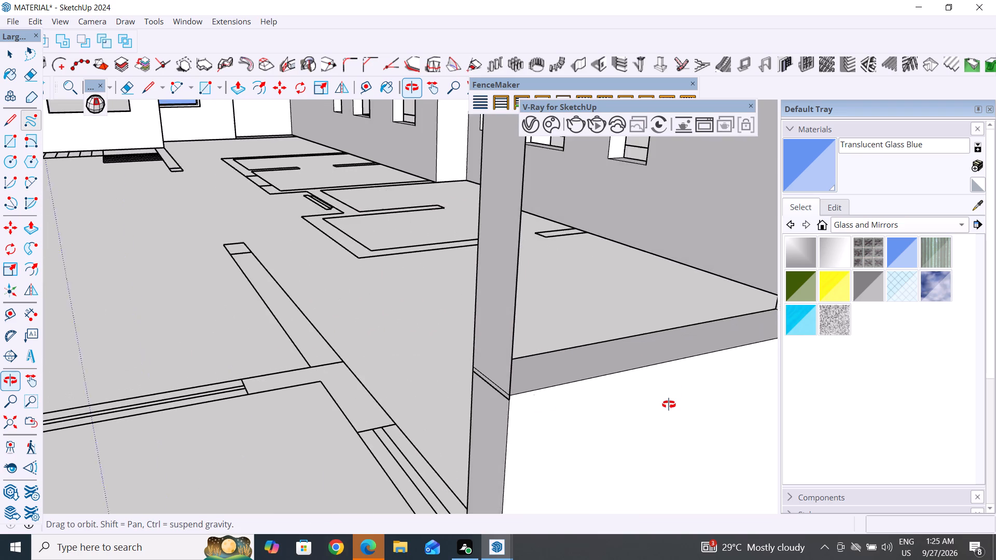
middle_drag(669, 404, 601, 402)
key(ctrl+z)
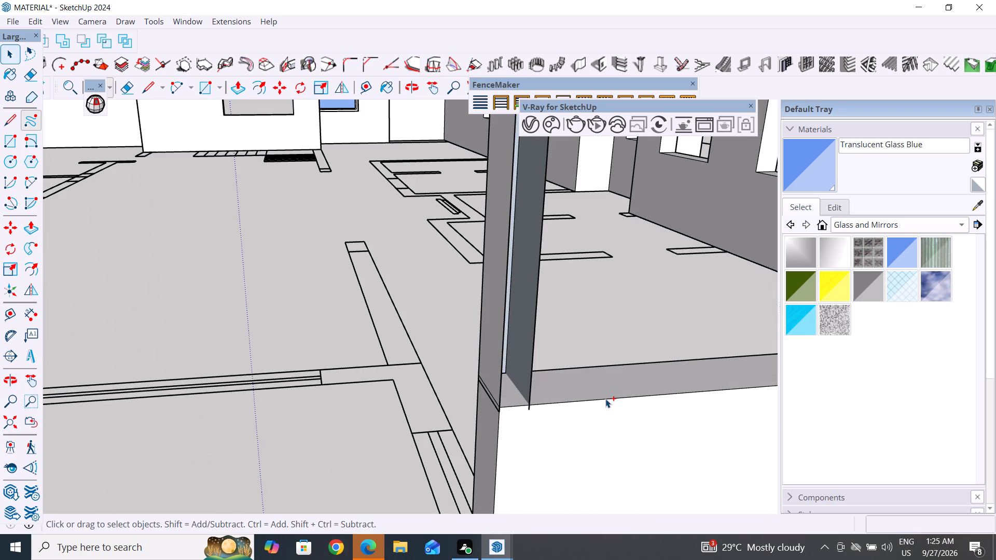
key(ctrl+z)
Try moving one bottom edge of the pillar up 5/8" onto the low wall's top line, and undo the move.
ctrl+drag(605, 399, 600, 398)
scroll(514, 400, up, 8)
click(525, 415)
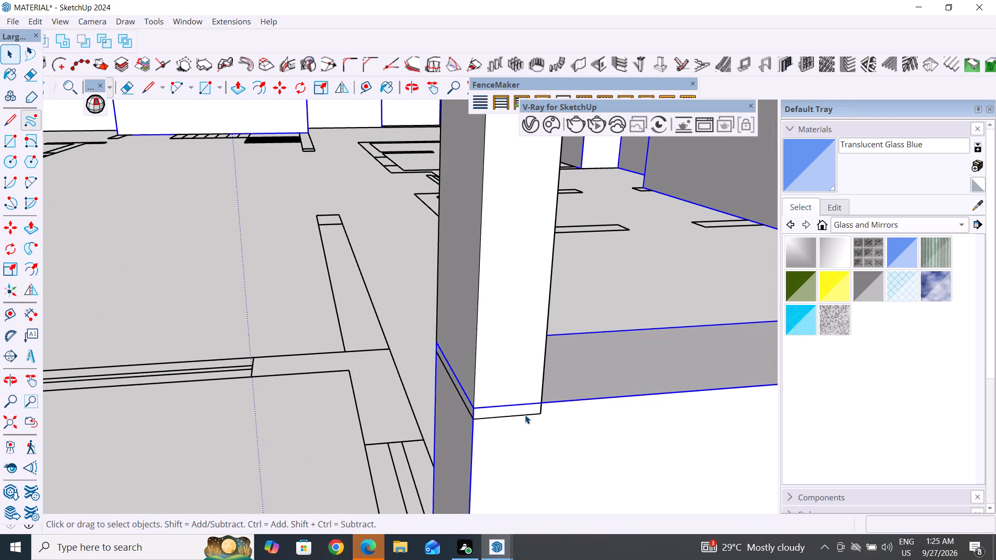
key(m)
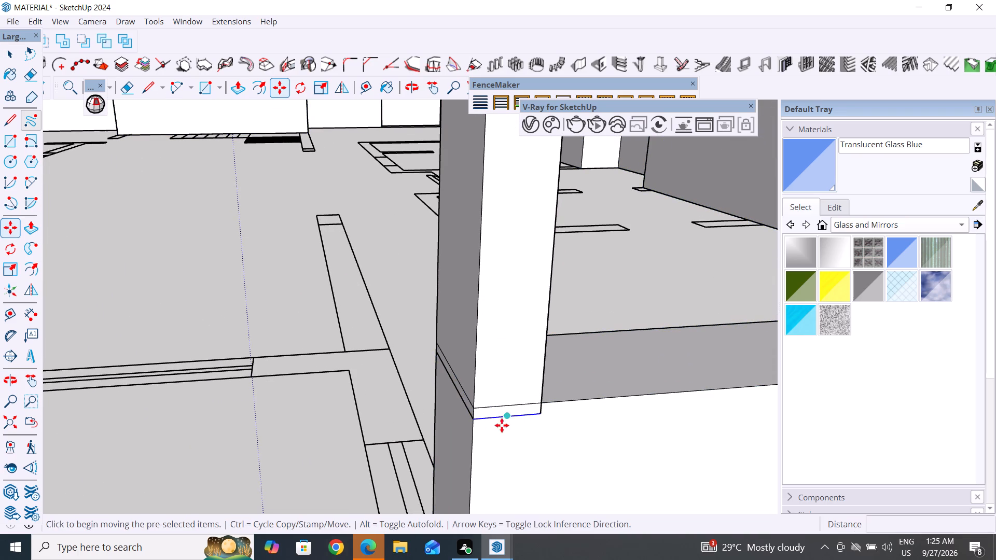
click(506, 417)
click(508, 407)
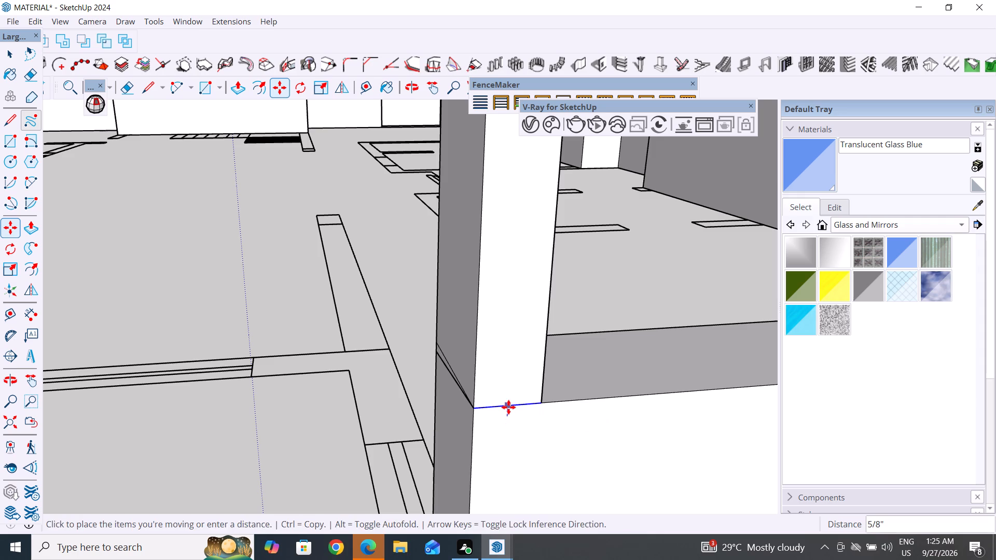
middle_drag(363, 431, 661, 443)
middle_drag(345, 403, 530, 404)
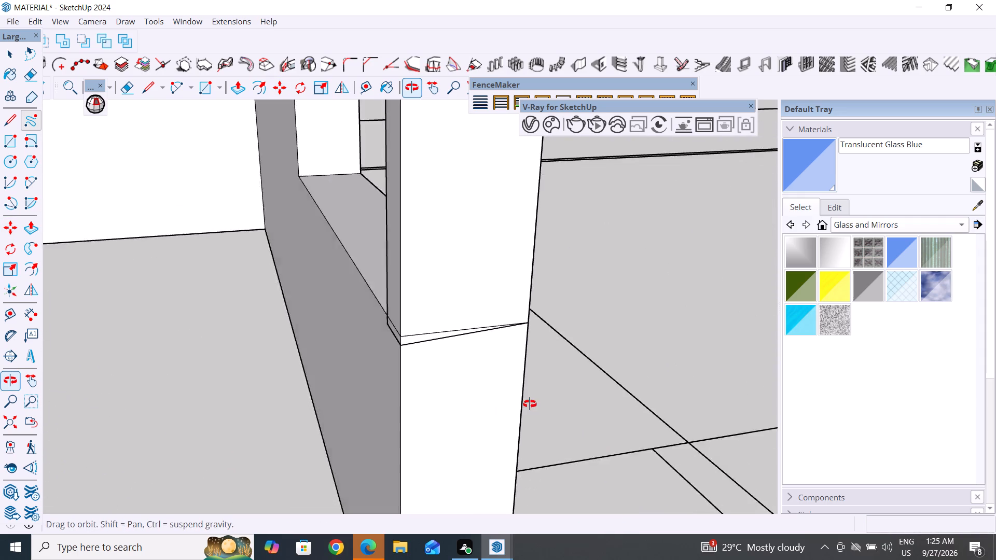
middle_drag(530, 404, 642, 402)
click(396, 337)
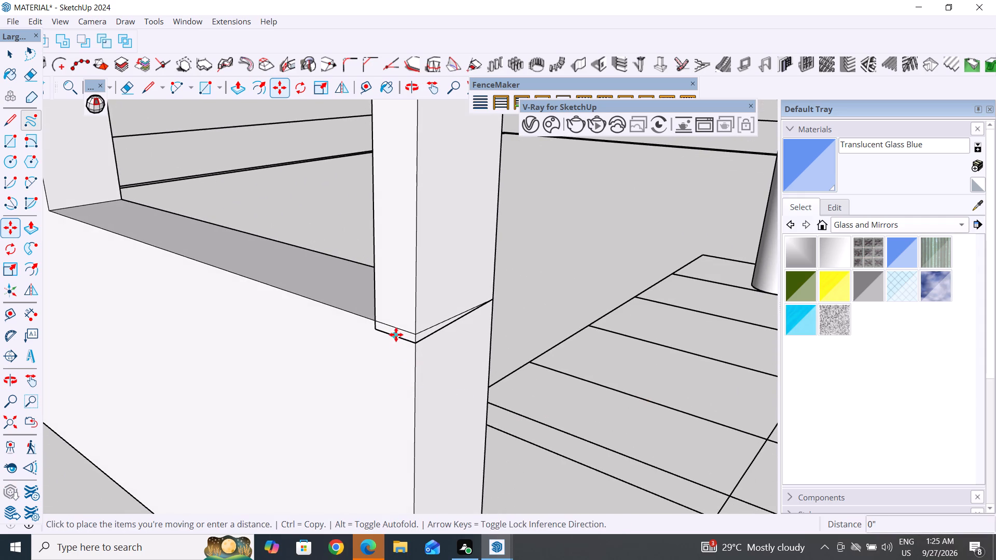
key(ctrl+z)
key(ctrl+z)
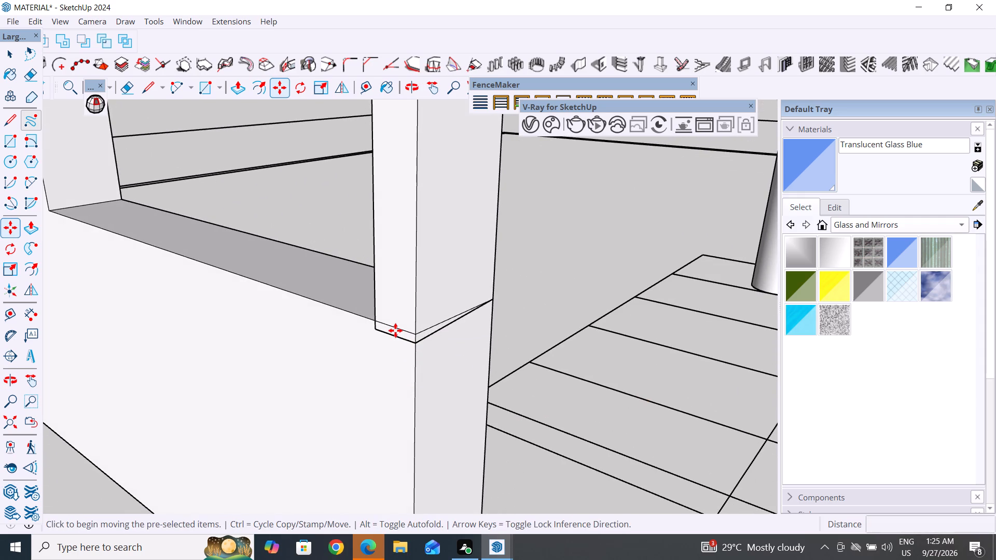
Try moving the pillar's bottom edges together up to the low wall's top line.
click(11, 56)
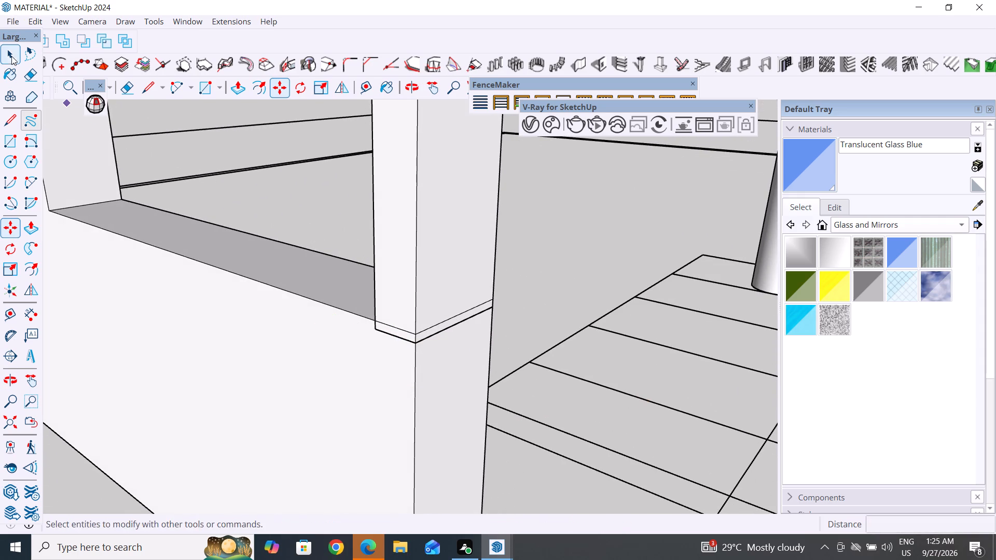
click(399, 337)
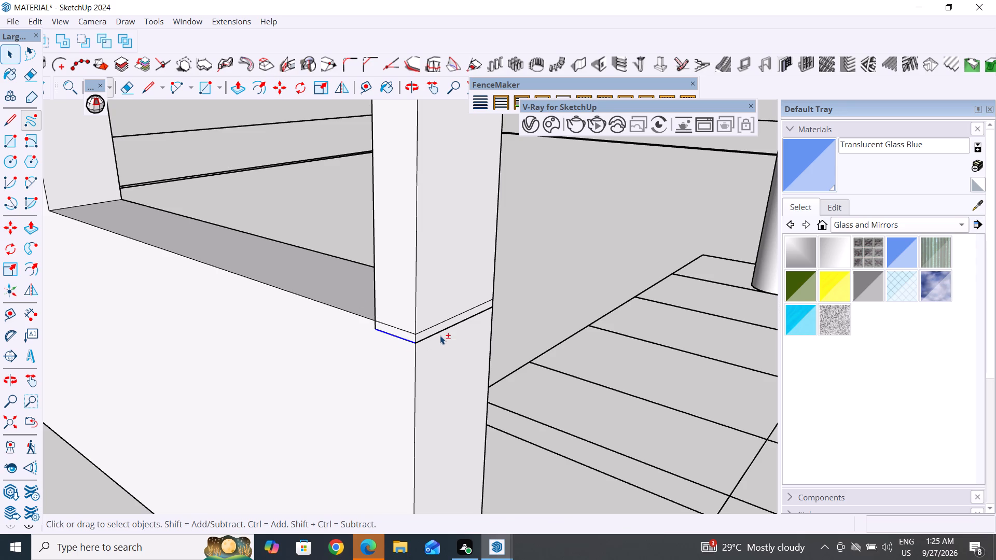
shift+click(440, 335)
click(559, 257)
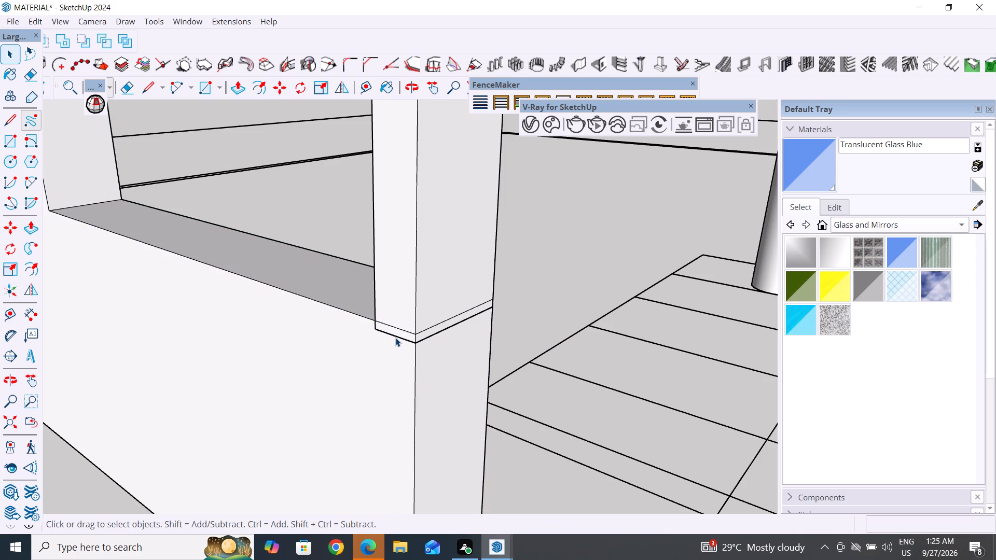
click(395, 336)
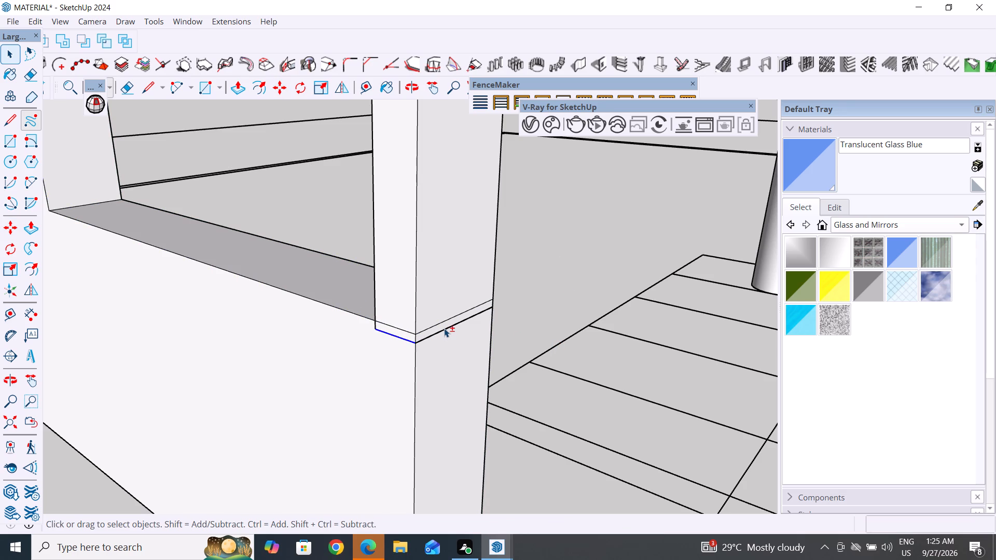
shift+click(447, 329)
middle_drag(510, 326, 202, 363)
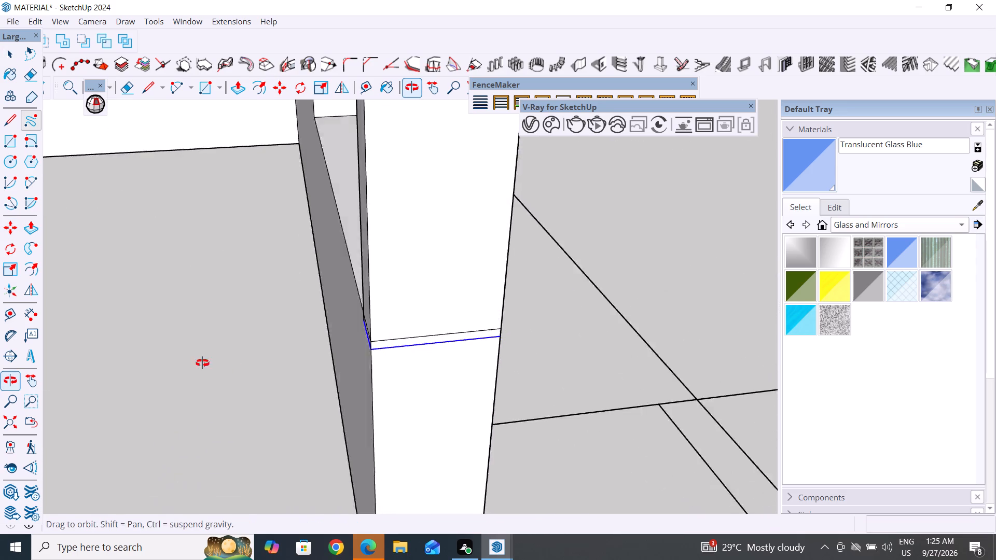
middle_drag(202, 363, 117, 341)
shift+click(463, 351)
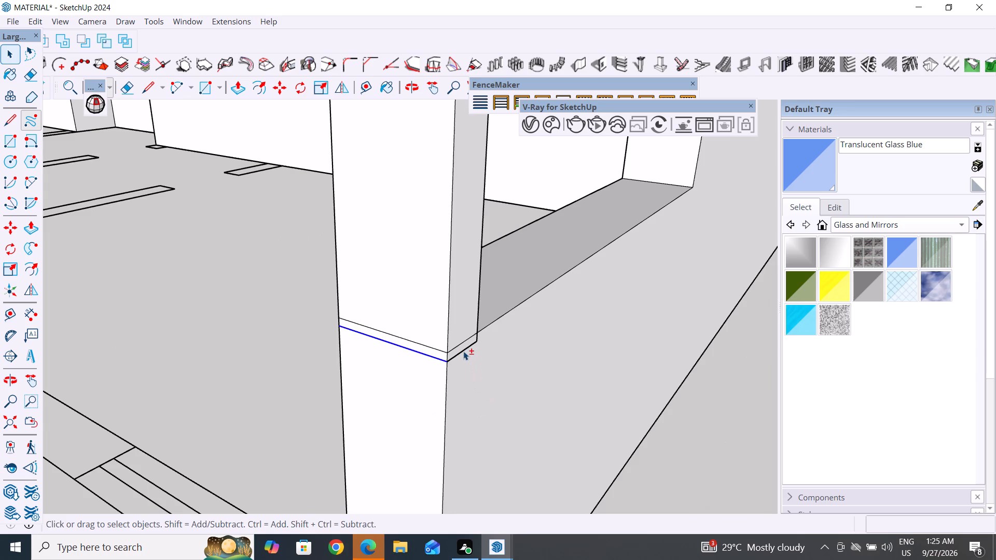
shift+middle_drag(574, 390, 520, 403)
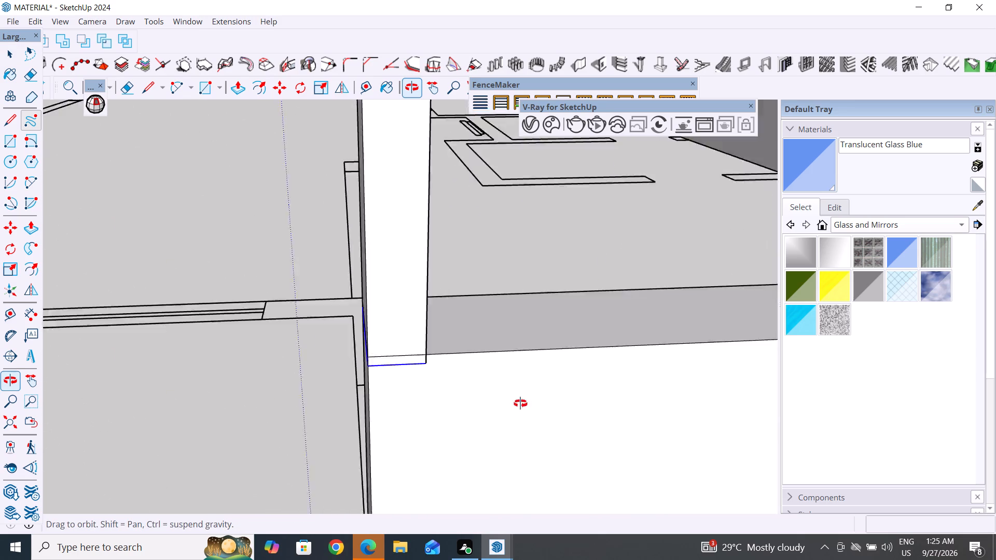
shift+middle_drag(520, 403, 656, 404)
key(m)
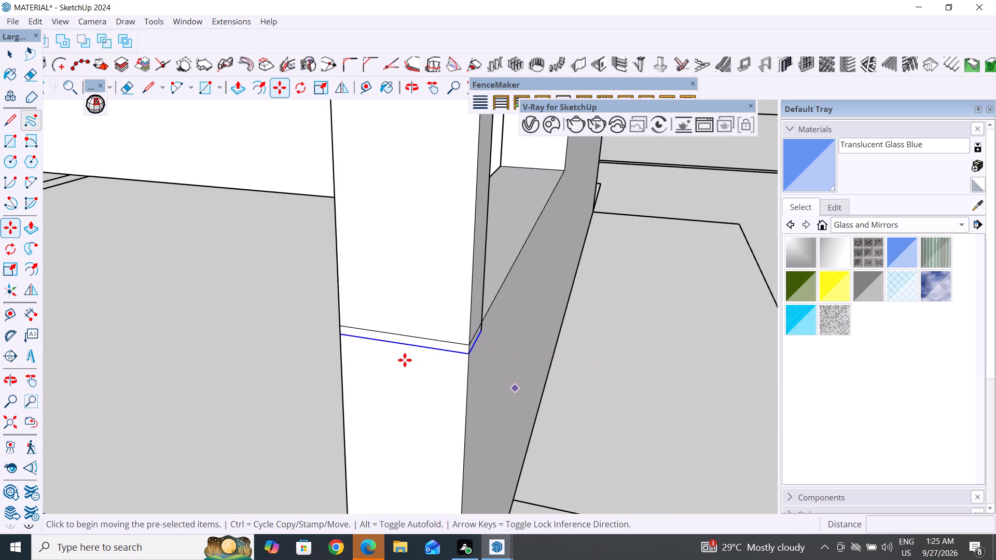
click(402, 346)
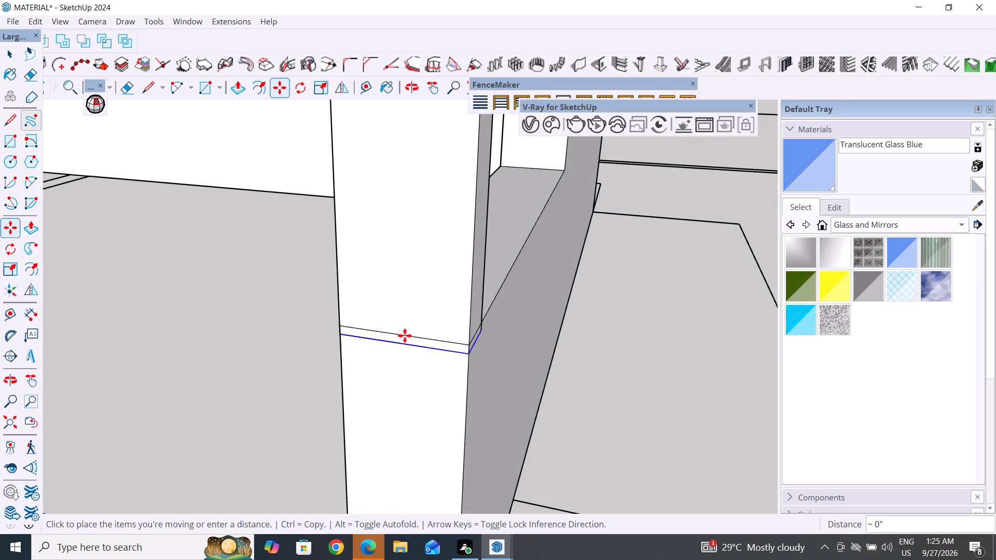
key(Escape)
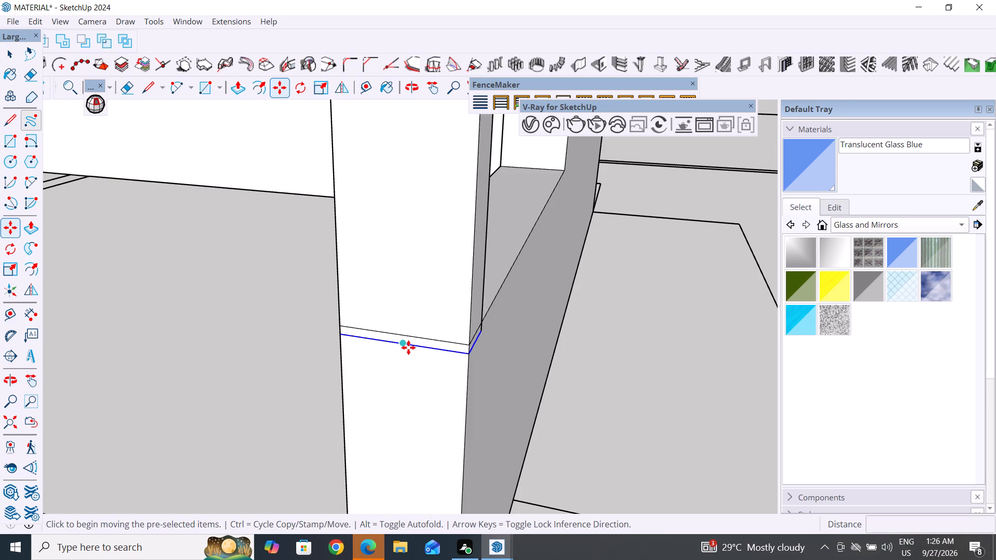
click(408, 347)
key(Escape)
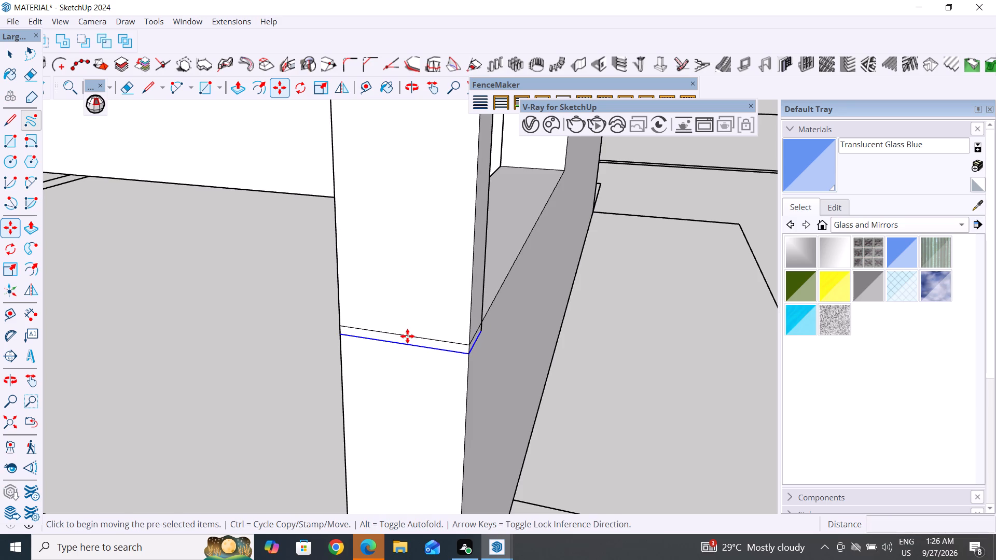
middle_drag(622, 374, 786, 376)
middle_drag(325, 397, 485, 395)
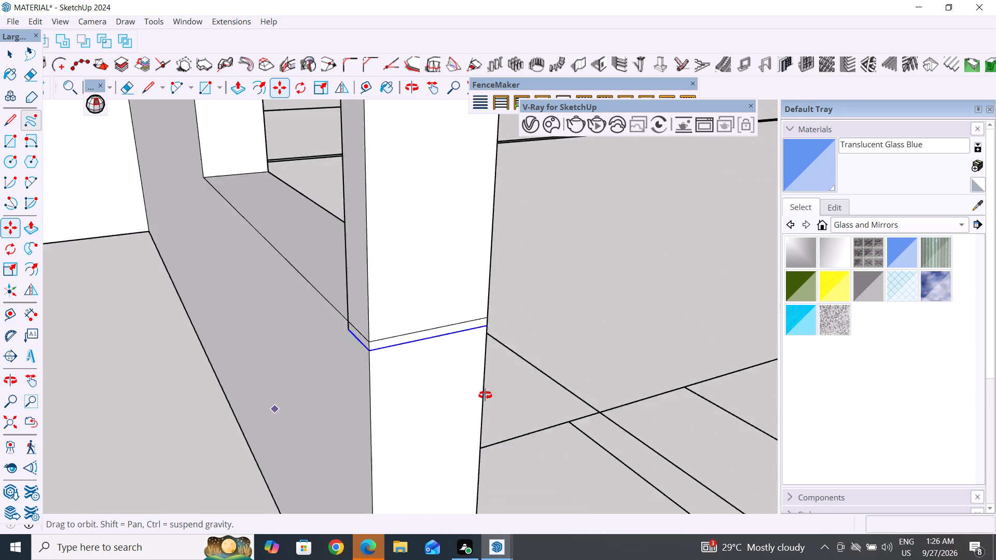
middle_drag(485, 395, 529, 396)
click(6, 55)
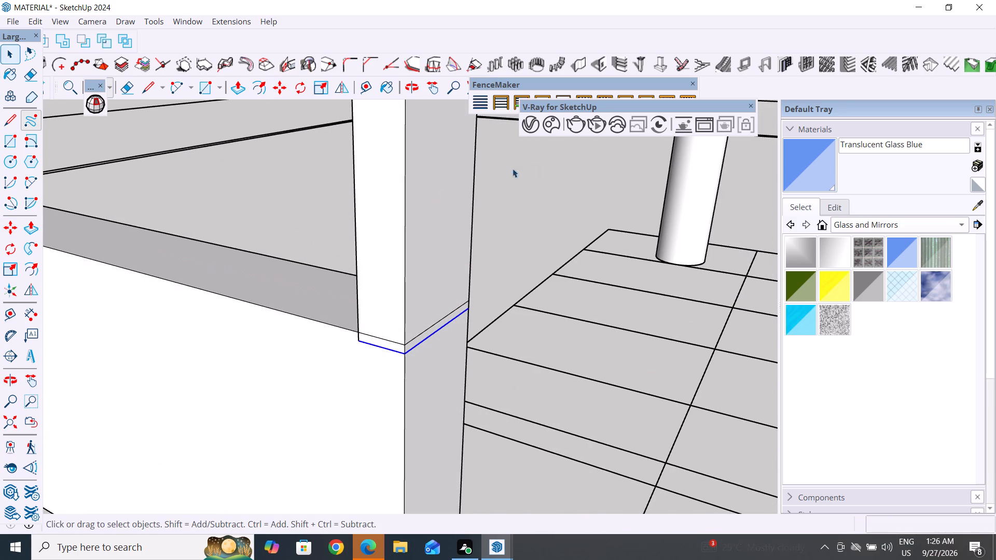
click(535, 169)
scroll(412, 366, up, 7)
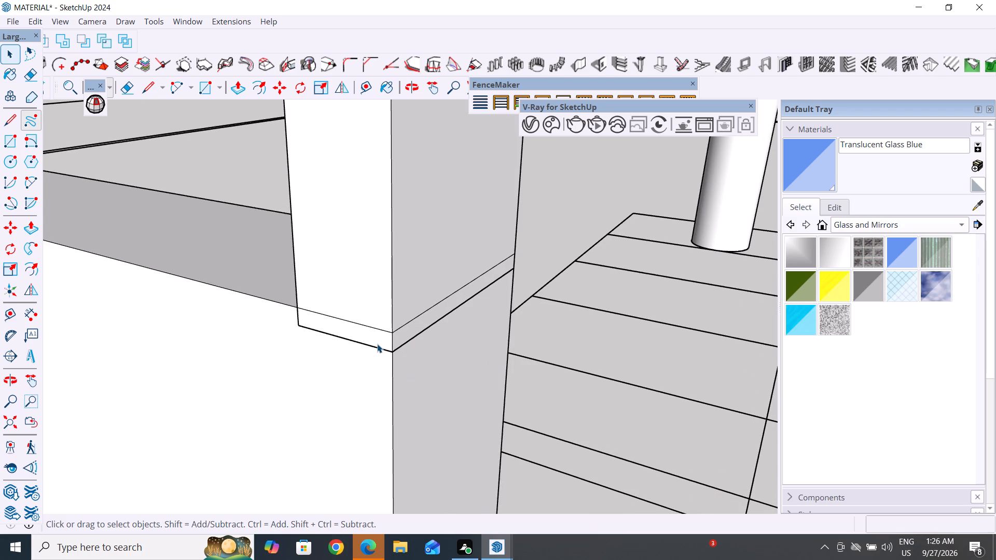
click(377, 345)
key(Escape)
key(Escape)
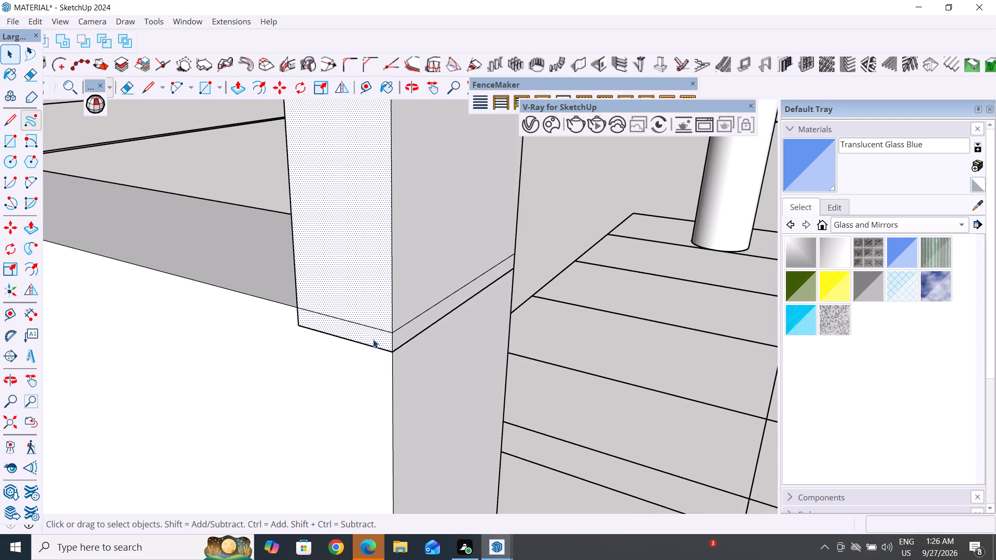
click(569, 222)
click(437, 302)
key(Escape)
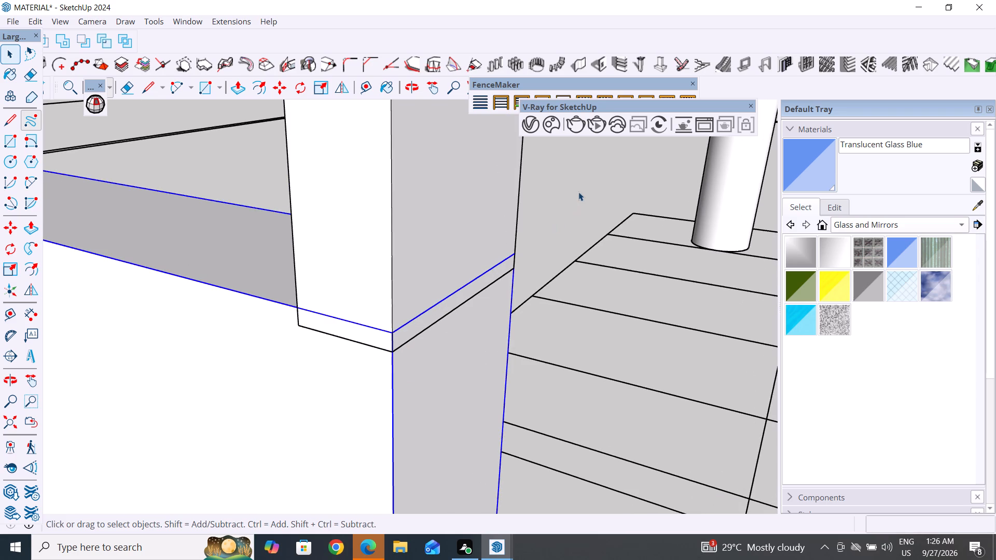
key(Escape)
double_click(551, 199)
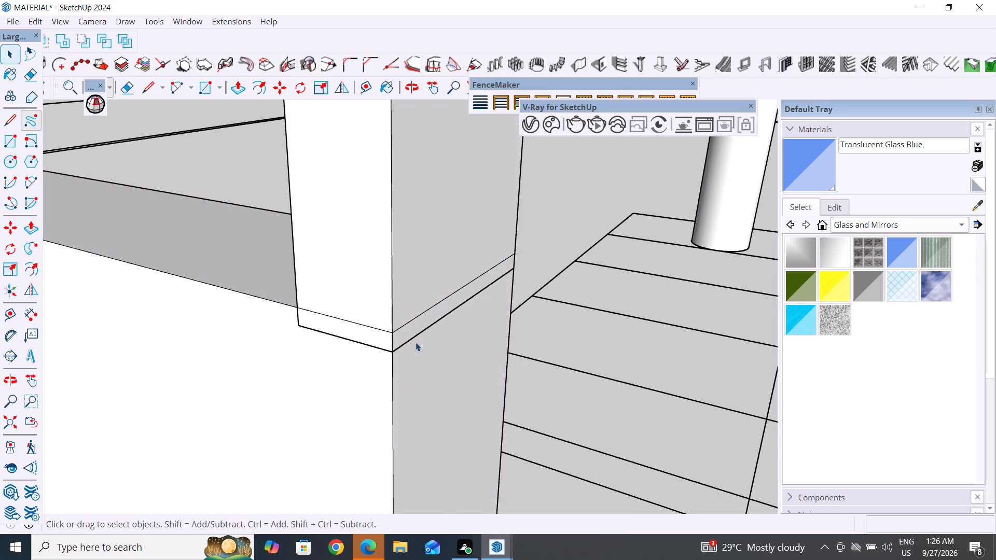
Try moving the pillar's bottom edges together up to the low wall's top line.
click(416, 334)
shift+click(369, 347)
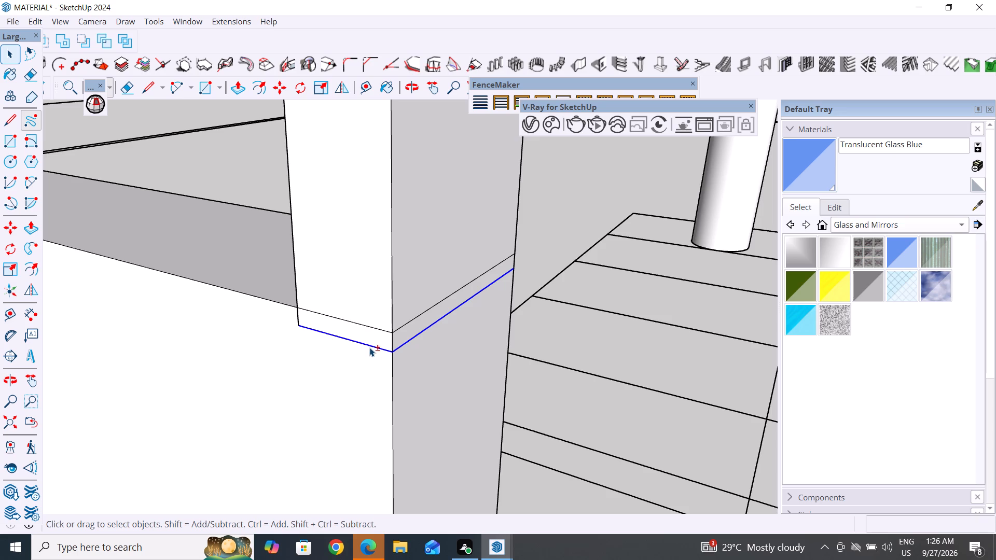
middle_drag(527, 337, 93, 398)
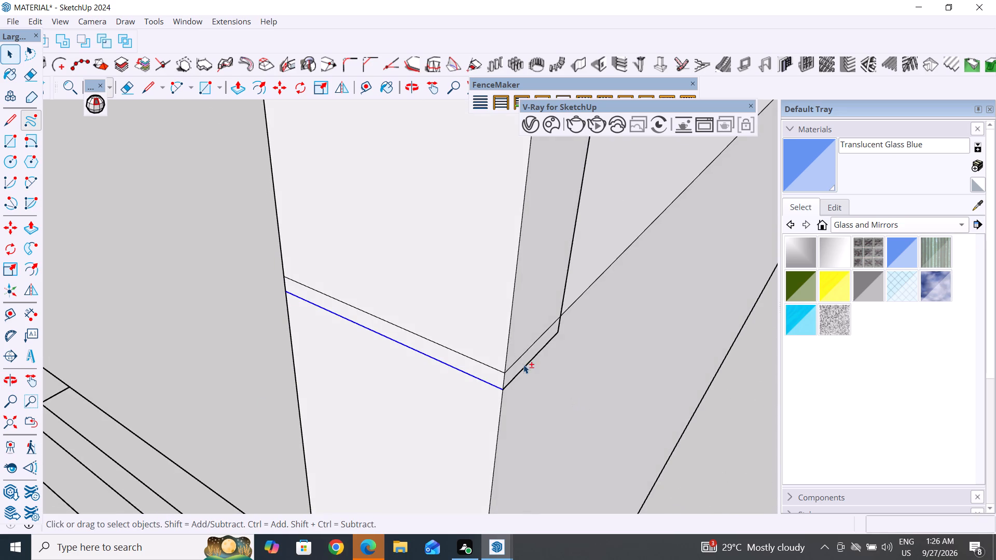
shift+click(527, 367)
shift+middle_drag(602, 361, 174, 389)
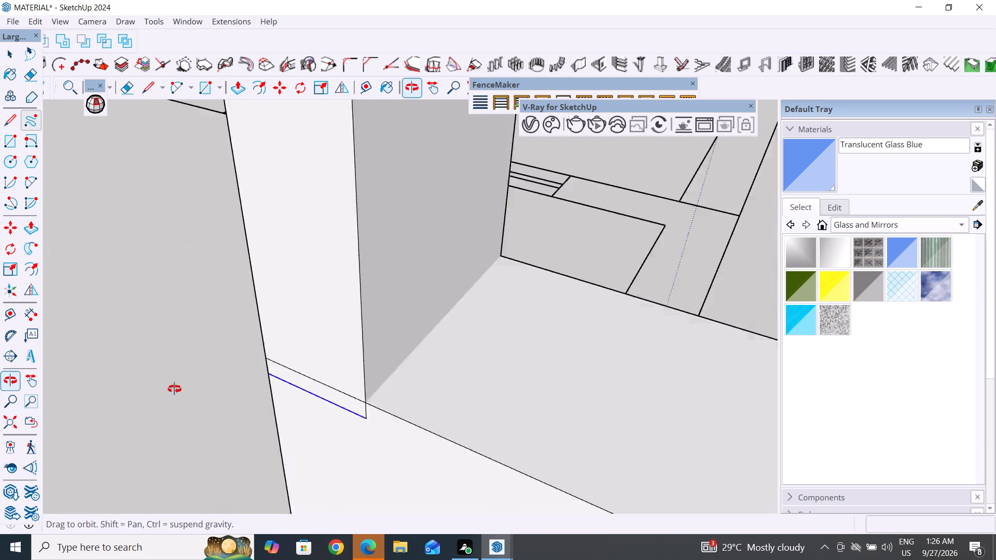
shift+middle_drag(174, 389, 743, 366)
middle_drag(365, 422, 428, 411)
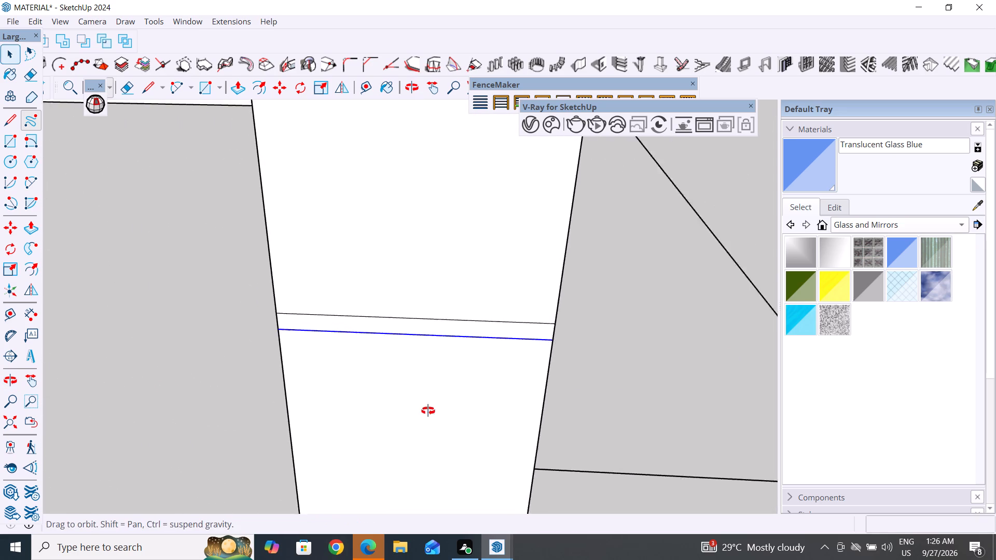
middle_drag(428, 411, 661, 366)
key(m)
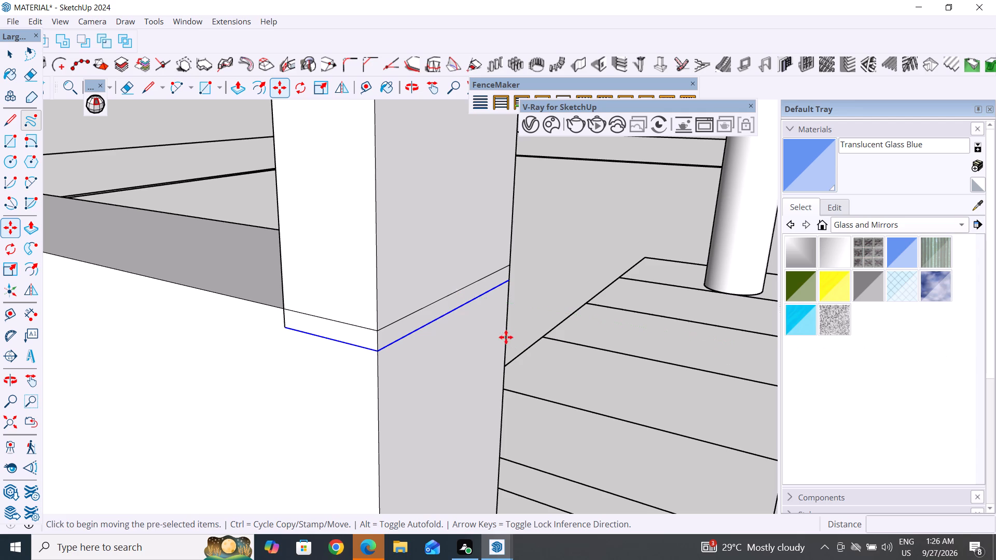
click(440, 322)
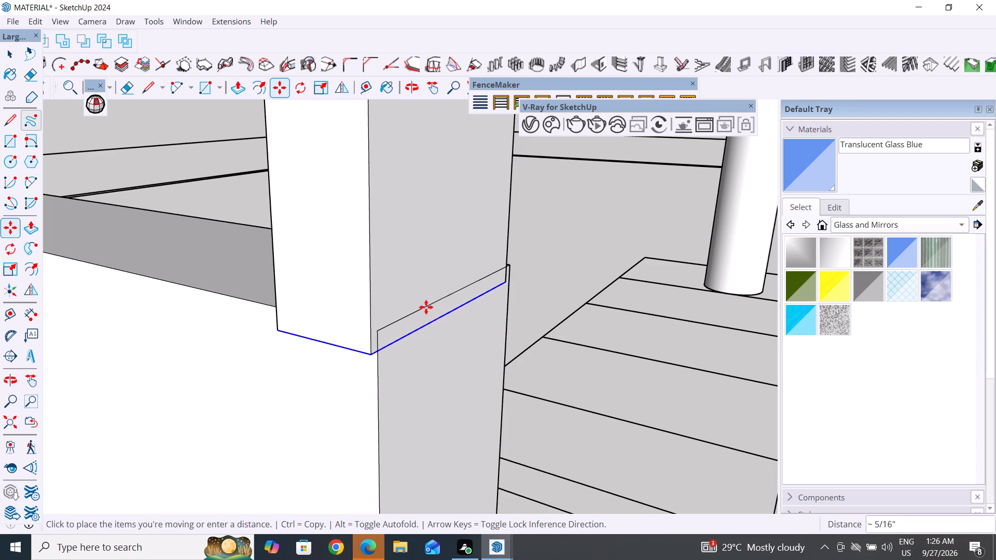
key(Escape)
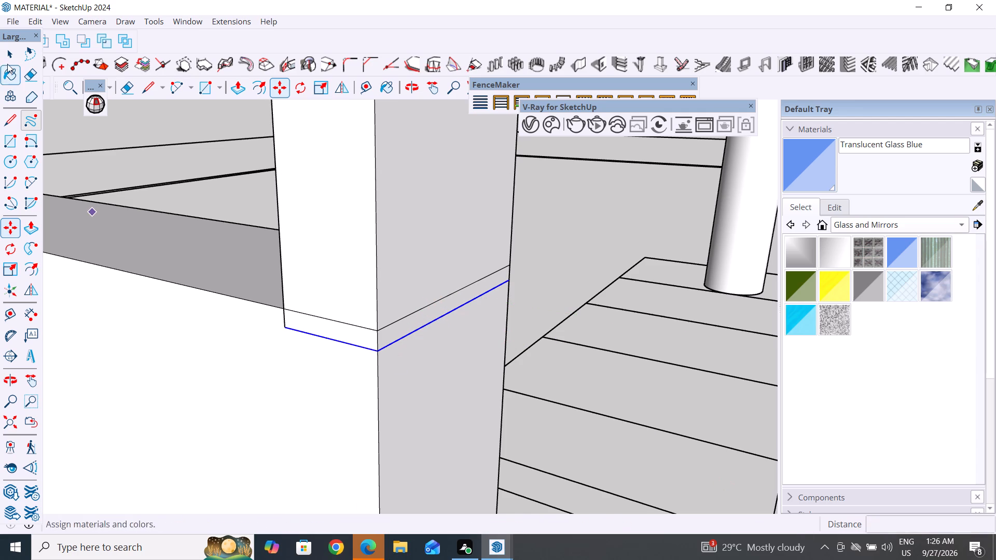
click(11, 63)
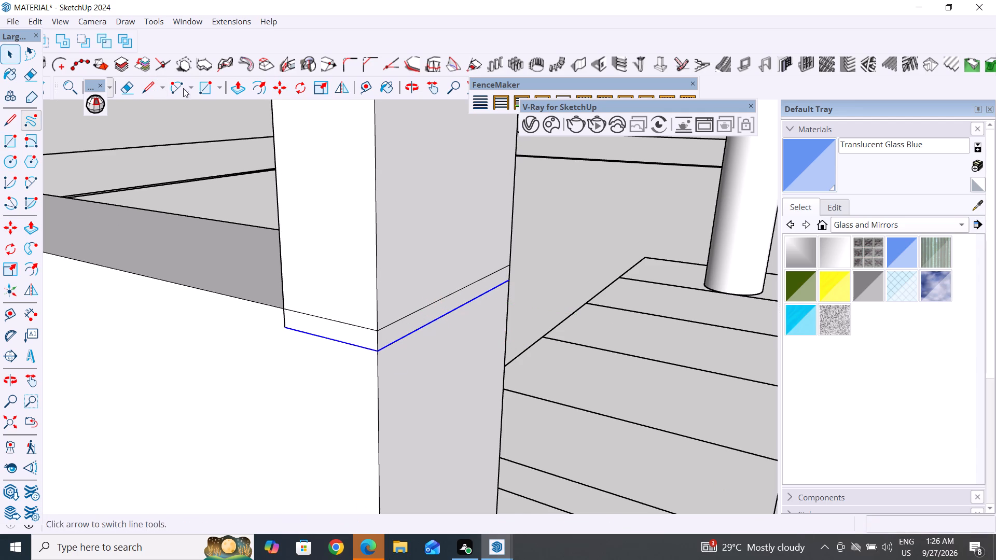
Erase the pillar's two bottom edges that sit just below the low wall's top line.
click(128, 90)
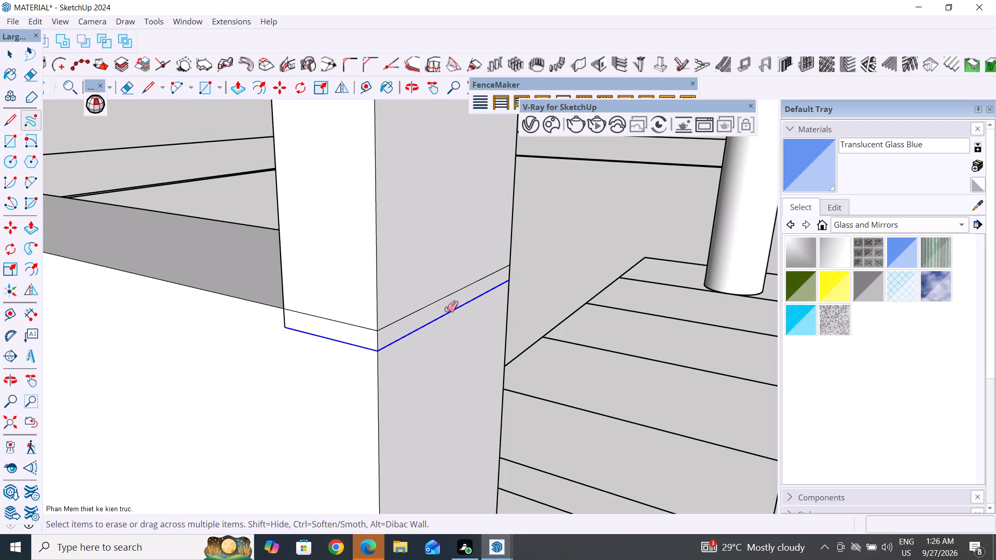
drag(447, 309, 433, 349)
drag(350, 338, 337, 384)
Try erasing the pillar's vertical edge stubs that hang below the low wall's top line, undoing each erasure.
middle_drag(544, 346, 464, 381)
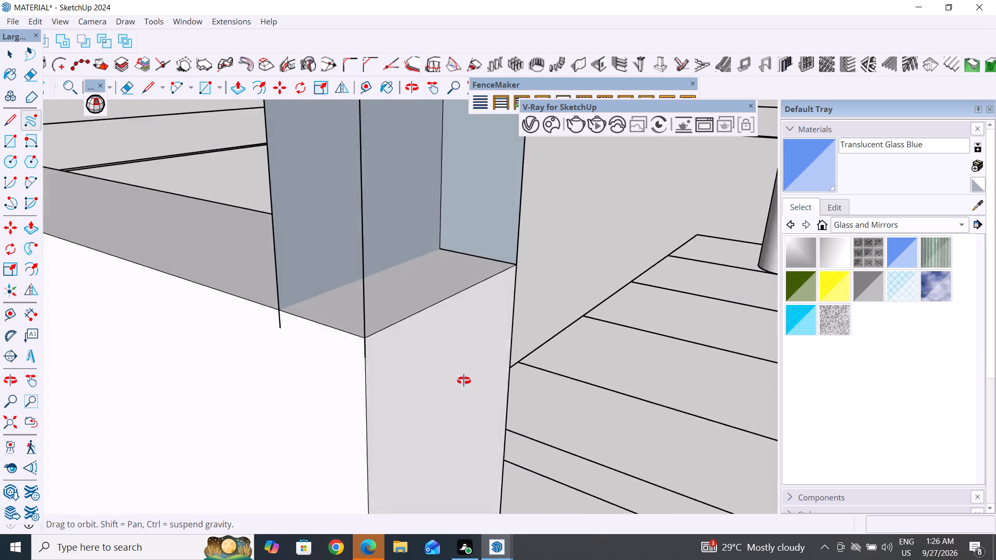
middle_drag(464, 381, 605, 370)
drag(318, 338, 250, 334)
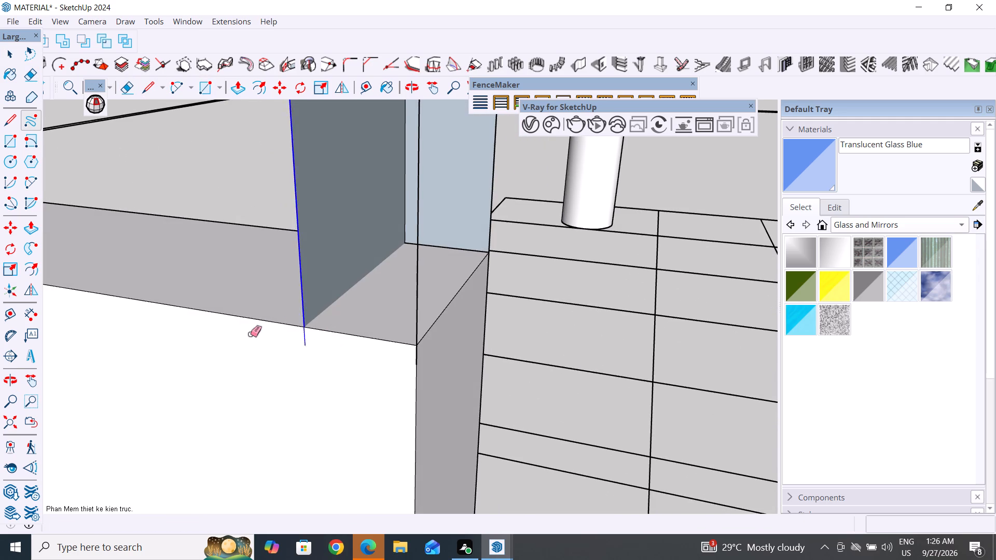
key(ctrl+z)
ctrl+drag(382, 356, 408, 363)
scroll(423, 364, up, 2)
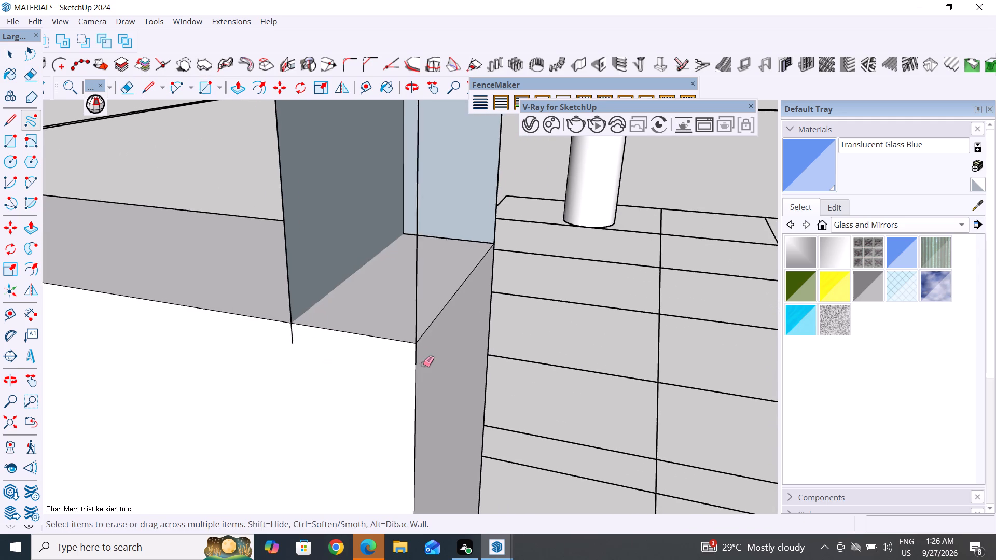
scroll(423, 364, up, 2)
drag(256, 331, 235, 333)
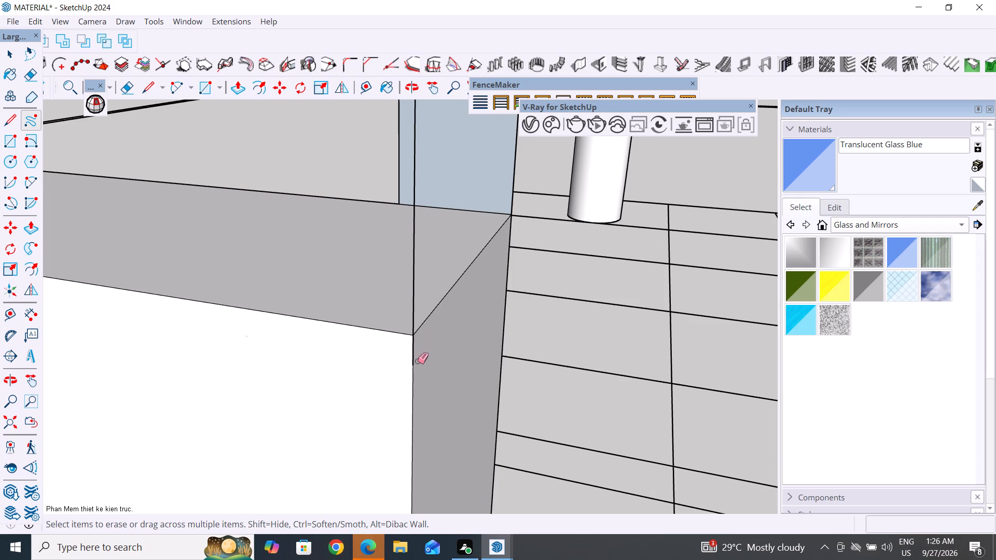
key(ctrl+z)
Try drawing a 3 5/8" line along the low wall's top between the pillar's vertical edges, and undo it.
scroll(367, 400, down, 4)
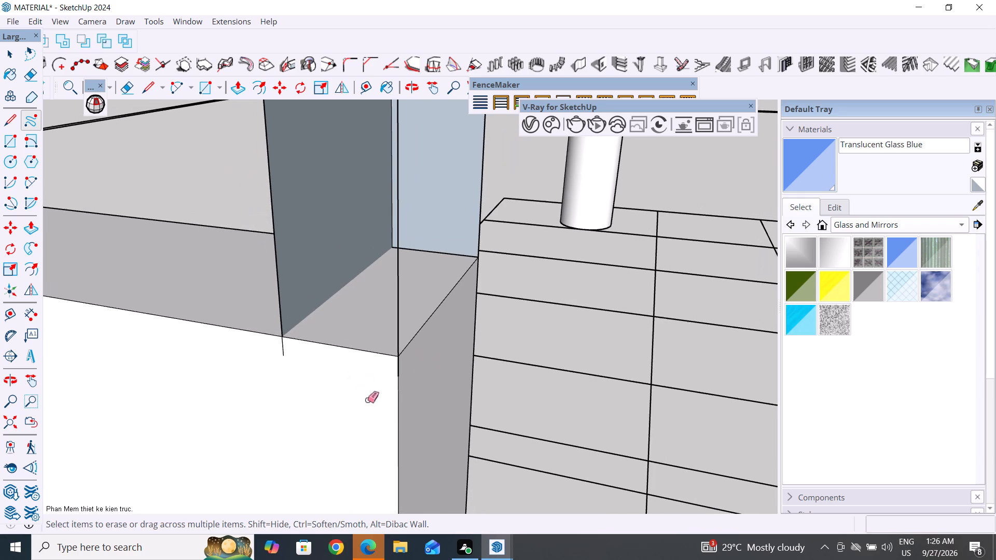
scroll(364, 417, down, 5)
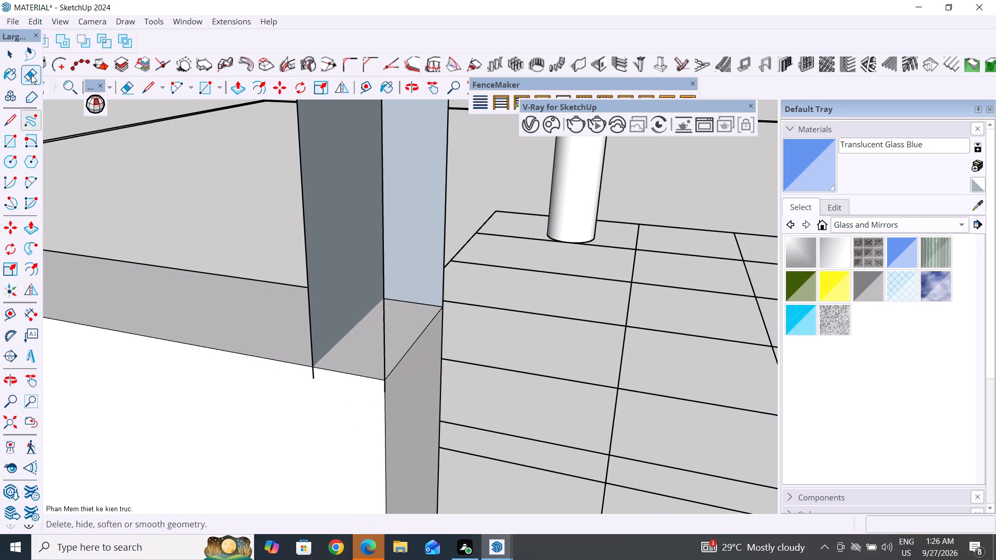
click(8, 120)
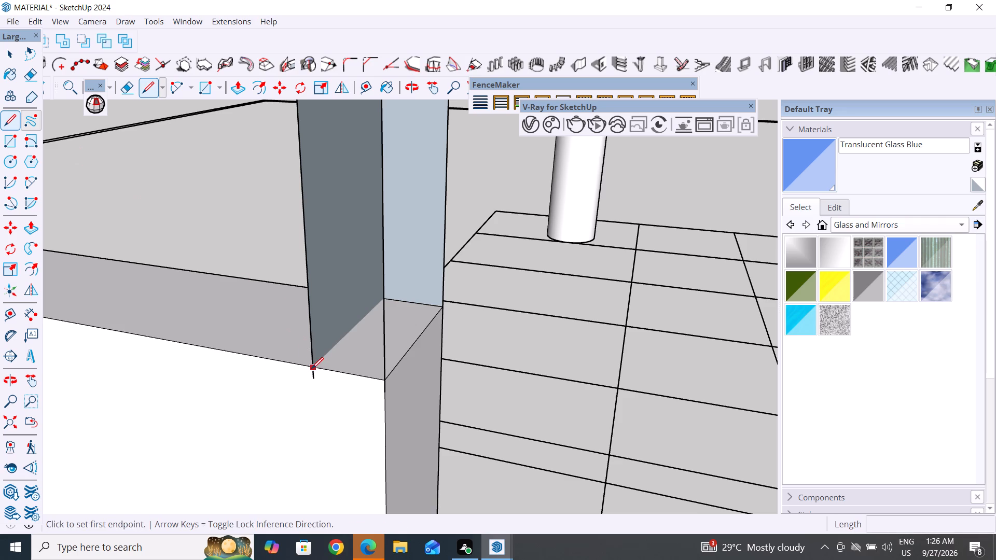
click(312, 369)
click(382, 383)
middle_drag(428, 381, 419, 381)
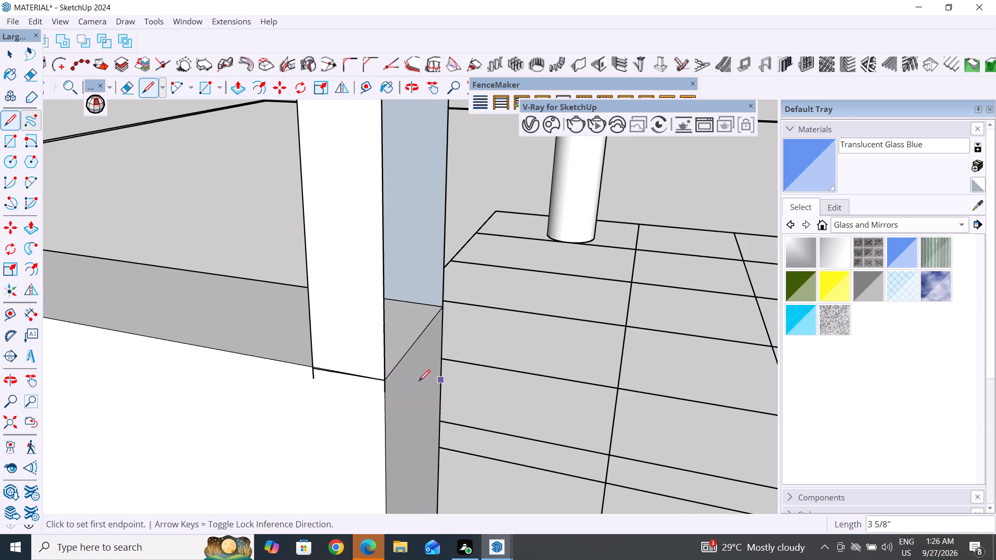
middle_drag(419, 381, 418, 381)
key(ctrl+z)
Draw a 3 5/8" line along the low wall's top between the pillar's vertical edges to close its narrow face.
scroll(313, 371, up, 10)
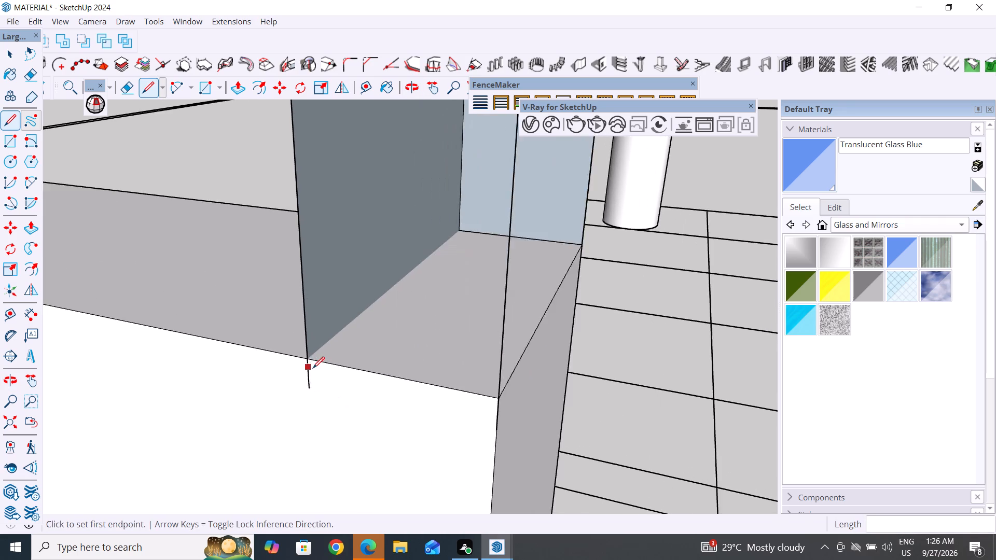
scroll(313, 368, up, 9)
scroll(300, 361, down, 2)
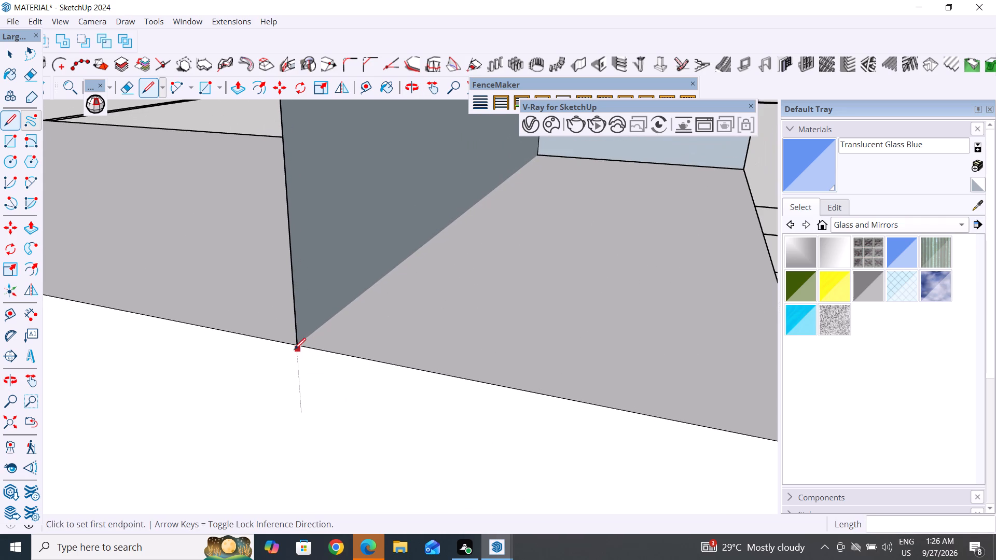
click(297, 345)
scroll(442, 366, down, 4)
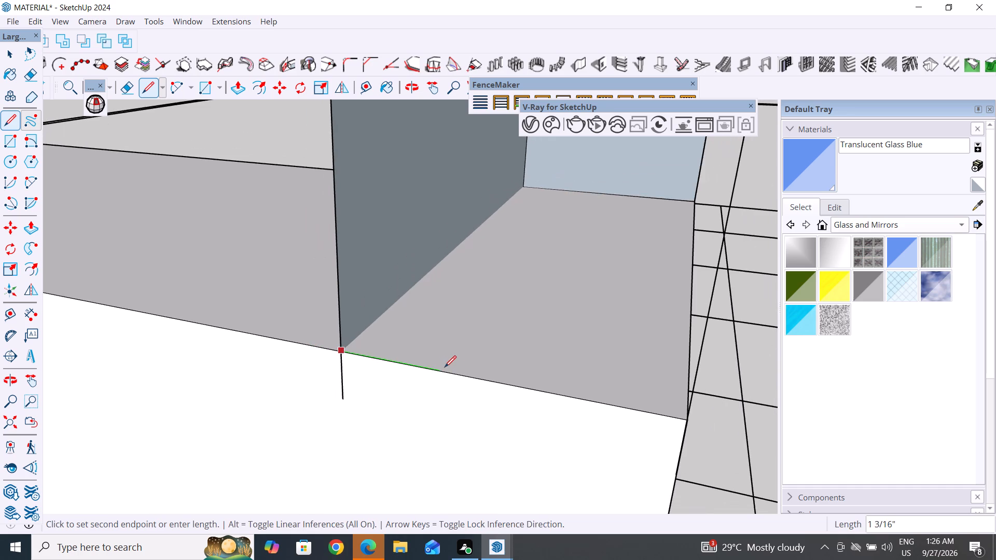
click(685, 422)
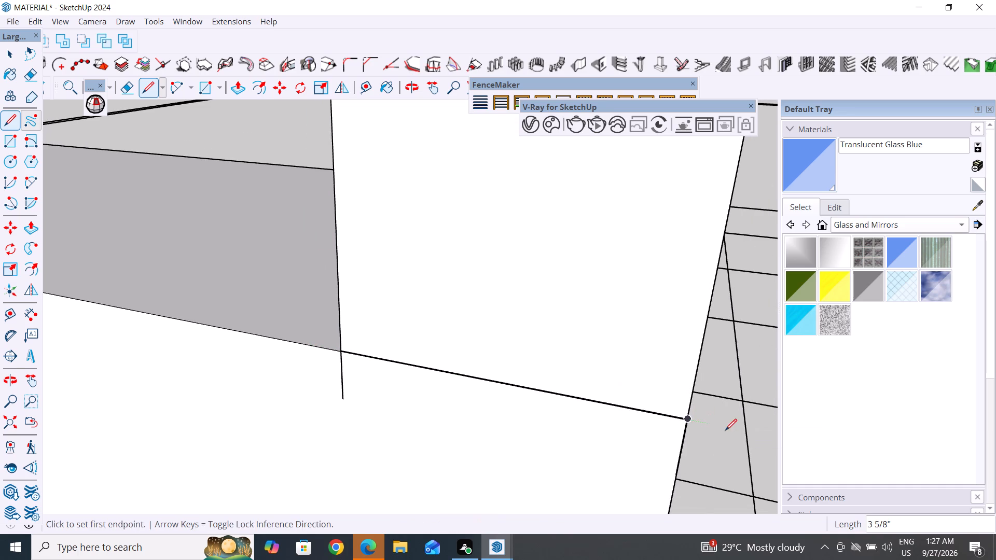
Draw a line along the low wall's end top edge to close the pillar's adjoining open face.
middle_drag(725, 430, 531, 373)
scroll(530, 408, down, 18)
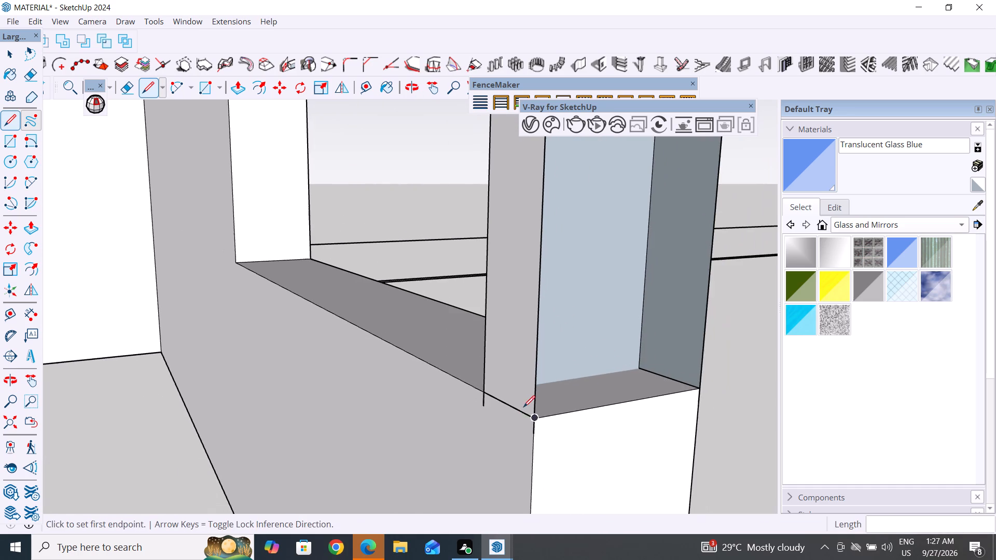
scroll(707, 397, up, 5)
scroll(689, 407, down, 4)
middle_drag(689, 407, 690, 407)
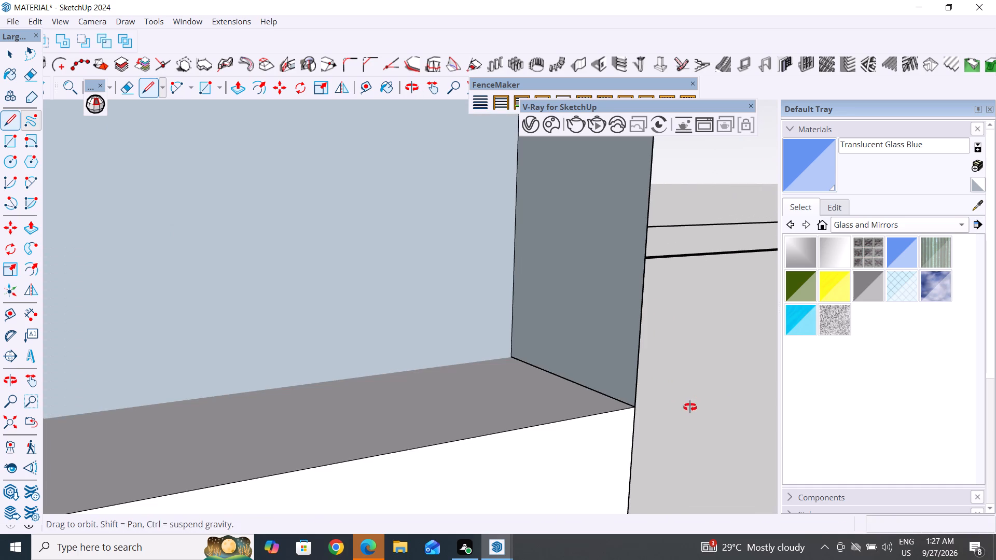
middle_drag(690, 407, 634, 449)
scroll(644, 409, down, 7)
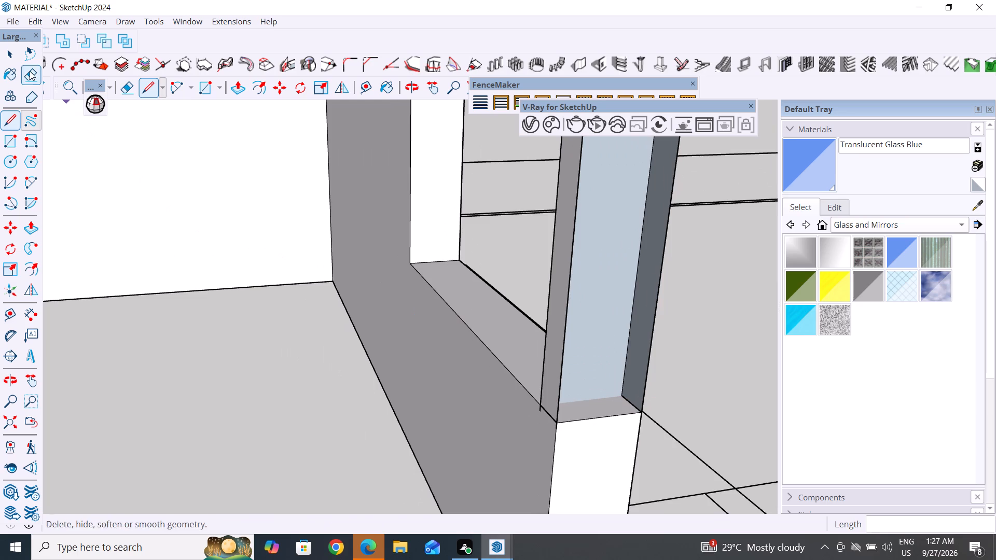
click(11, 60)
click(8, 125)
scroll(673, 431, up, 4)
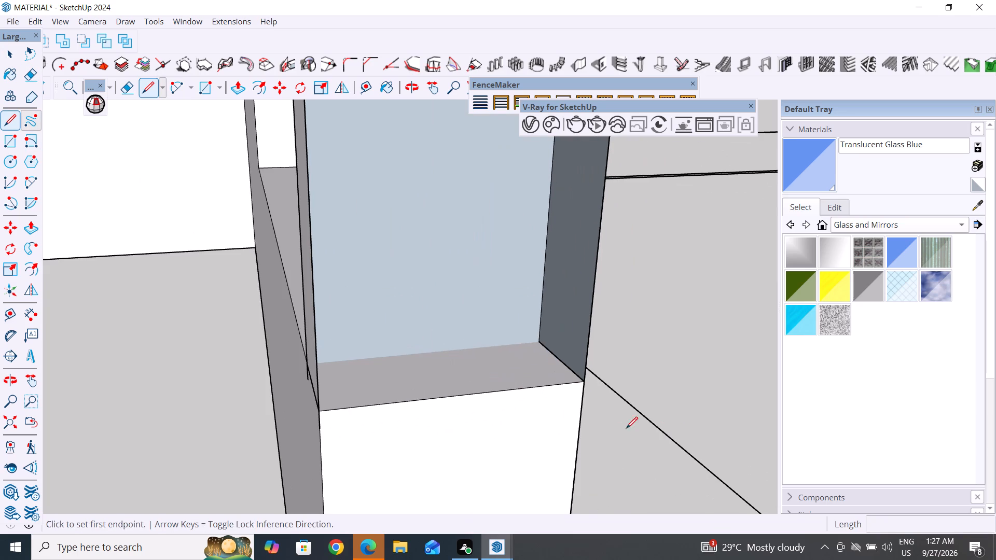
click(318, 415)
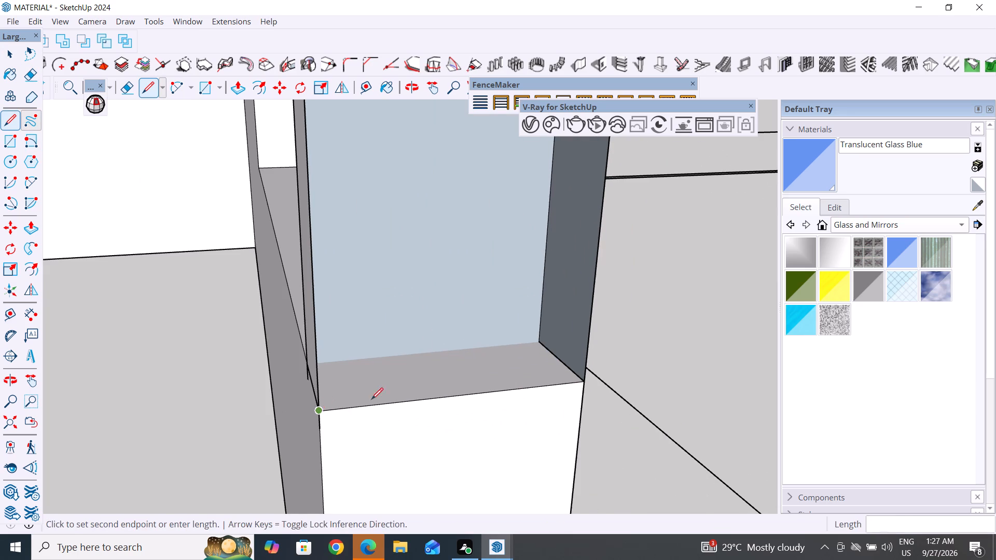
click(586, 383)
scroll(670, 423, down, 5)
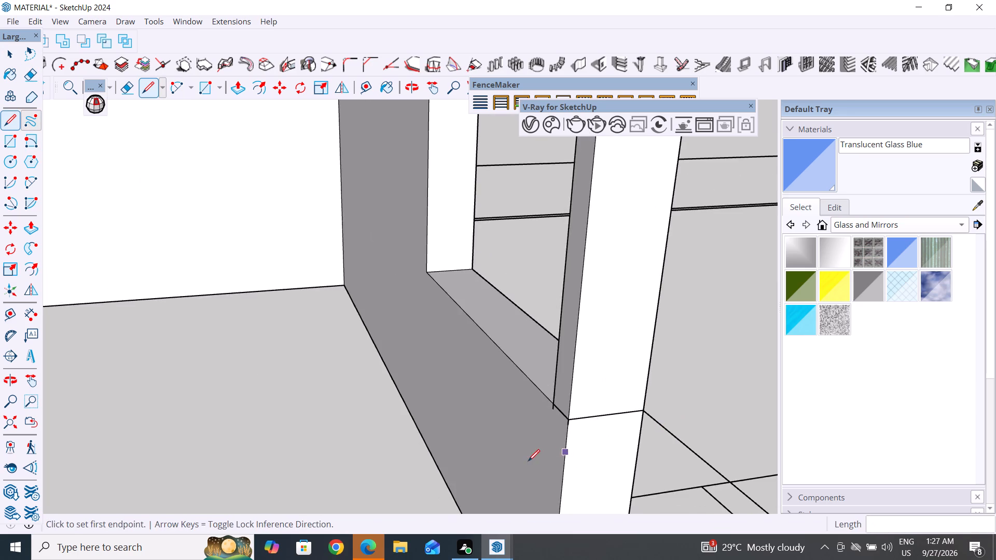
Erase the two vertical edge stubs hanging below the low wall's top line at the base of the pillar's narrow face.
middle_drag(532, 465, 590, 468)
click(9, 42)
click(12, 51)
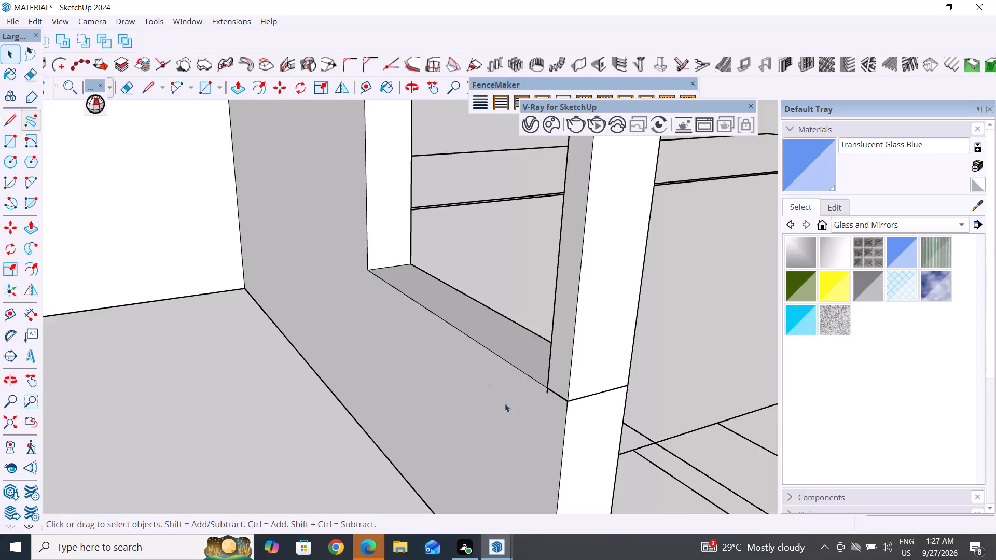
scroll(586, 371, up, 4)
scroll(540, 411, up, 7)
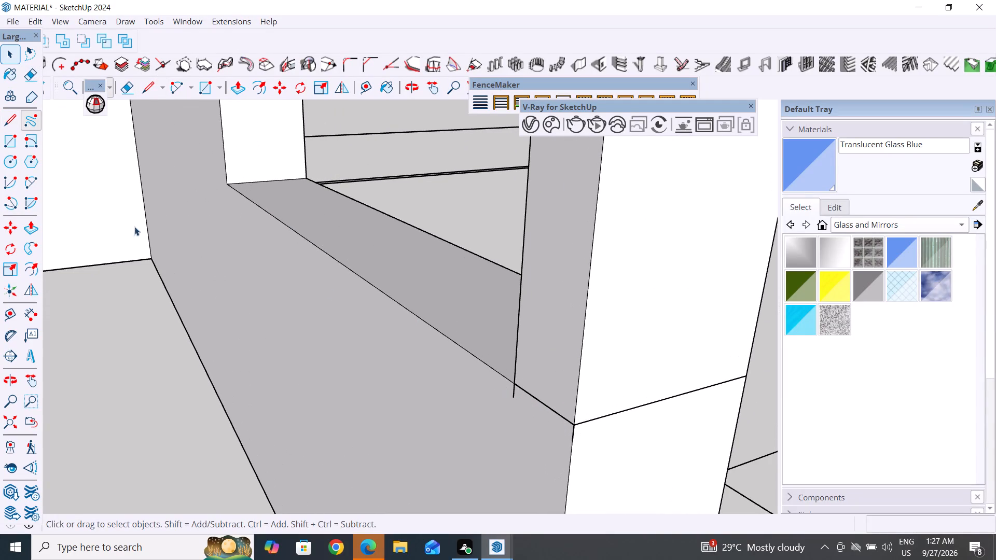
click(127, 91)
scroll(567, 424, up, 5)
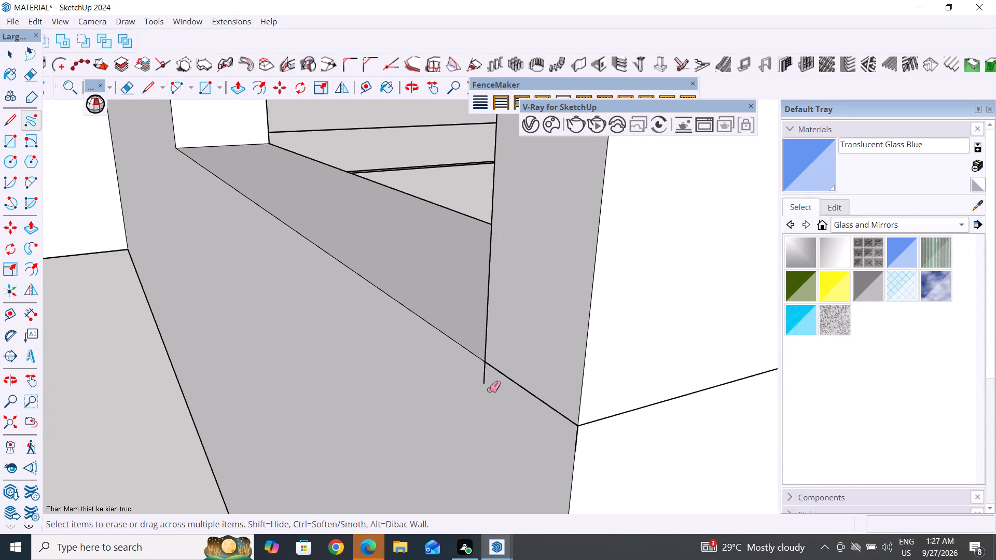
drag(487, 385, 470, 372)
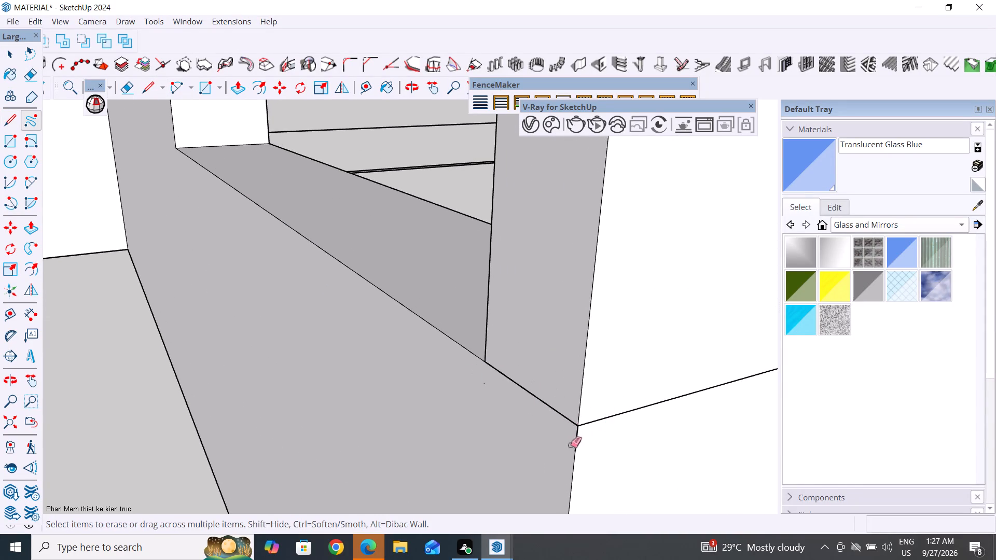
click(578, 442)
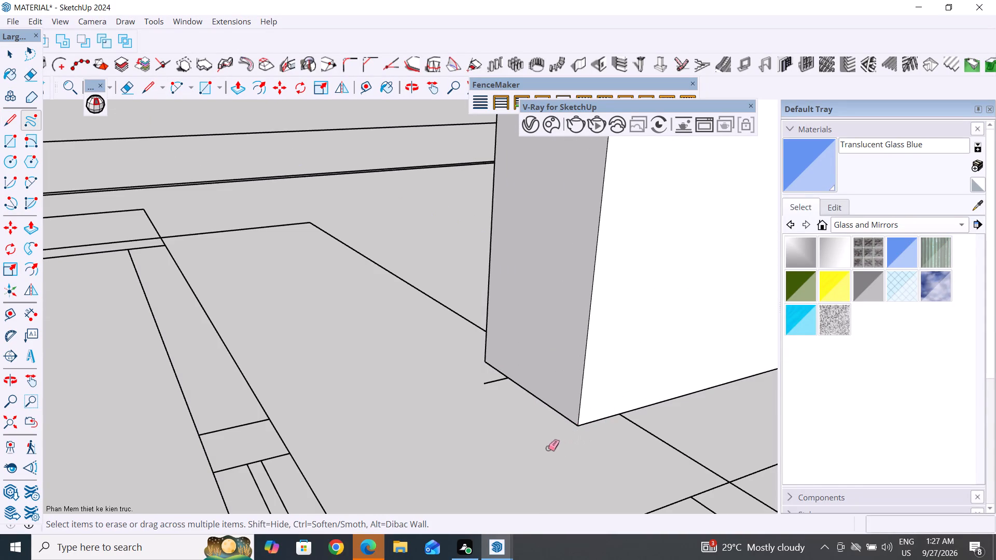
key(ctrl+z)
click(7, 52)
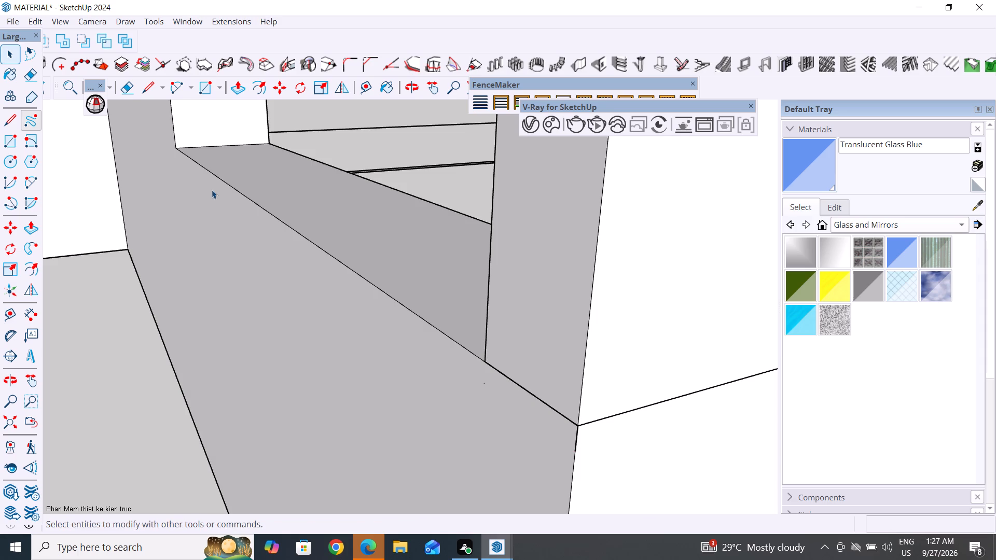
click(577, 440)
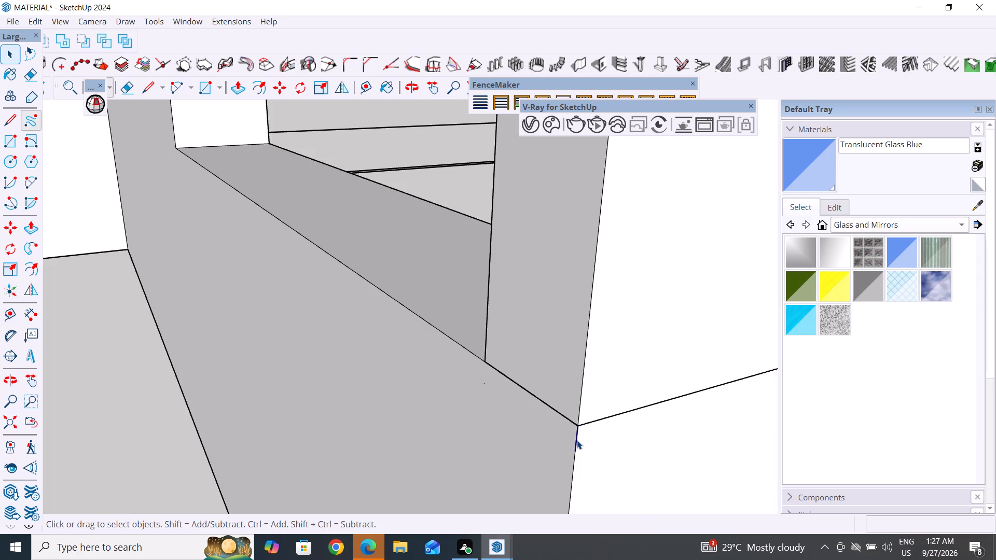
key(Delete)
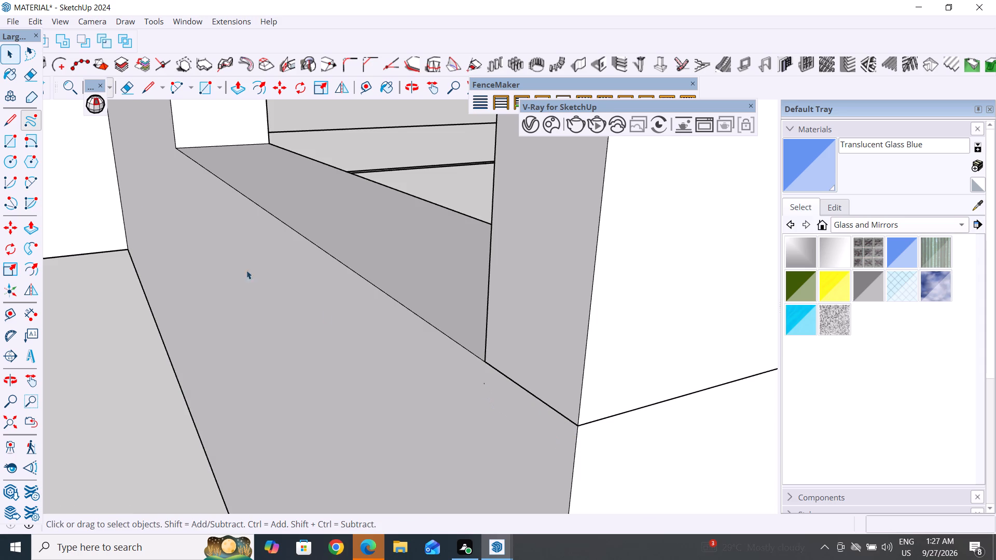
click(132, 84)
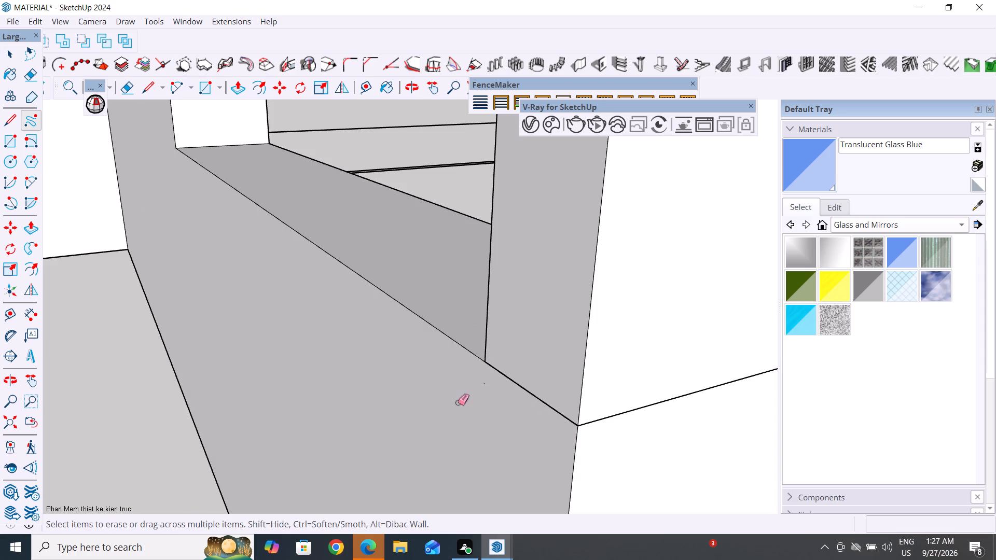
drag(484, 384, 486, 406)
Erase the extra line across the pillar's adjoining face just below the low wall's top edge.
scroll(415, 346, down, 3)
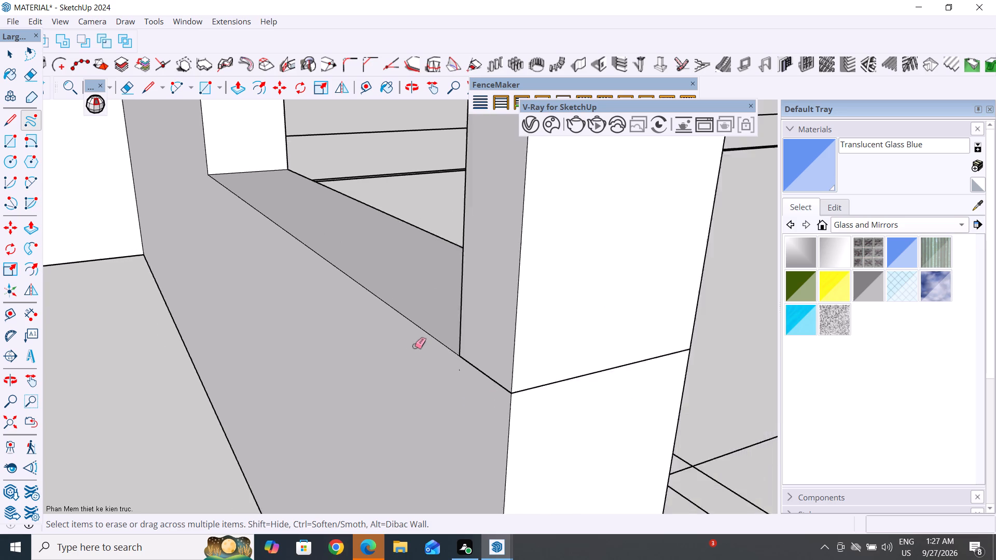
scroll(414, 346, down, 10)
middle_drag(446, 371, 14, 381)
scroll(397, 431, up, 4)
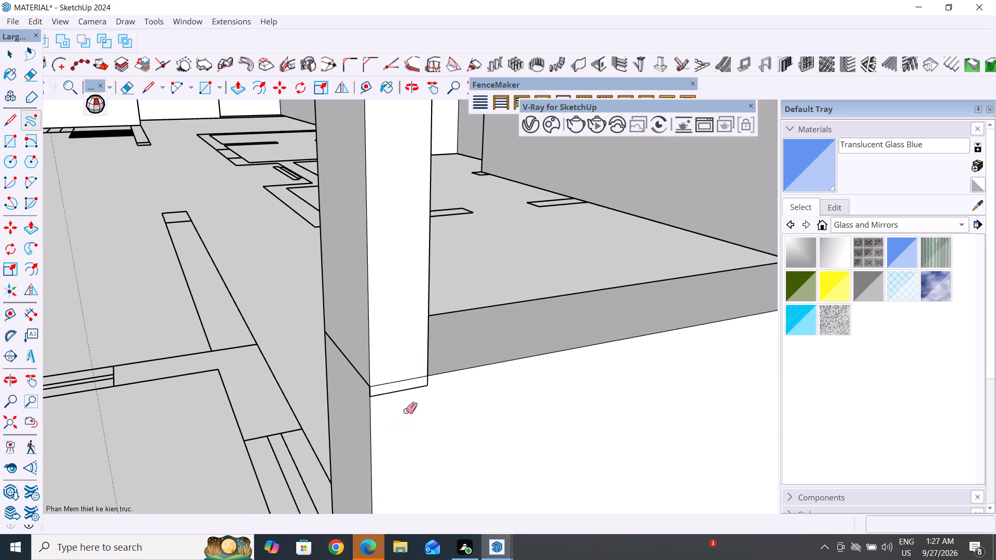
drag(408, 388, 407, 417)
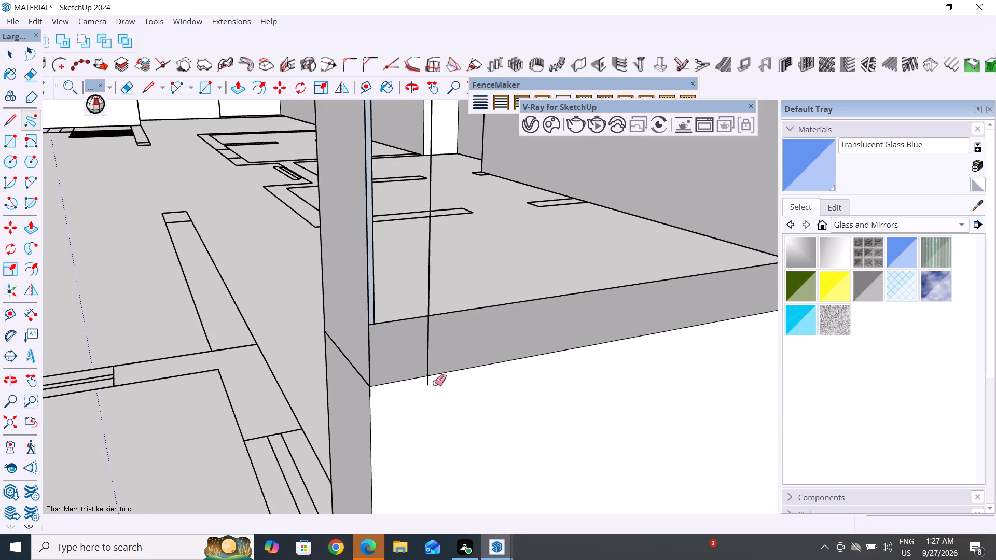
Draw a 3 5/8" line along the low wall's top edge between the pillar's vertical edges to restore the pillar's open face.
click(7, 117)
scroll(381, 399, up, 5)
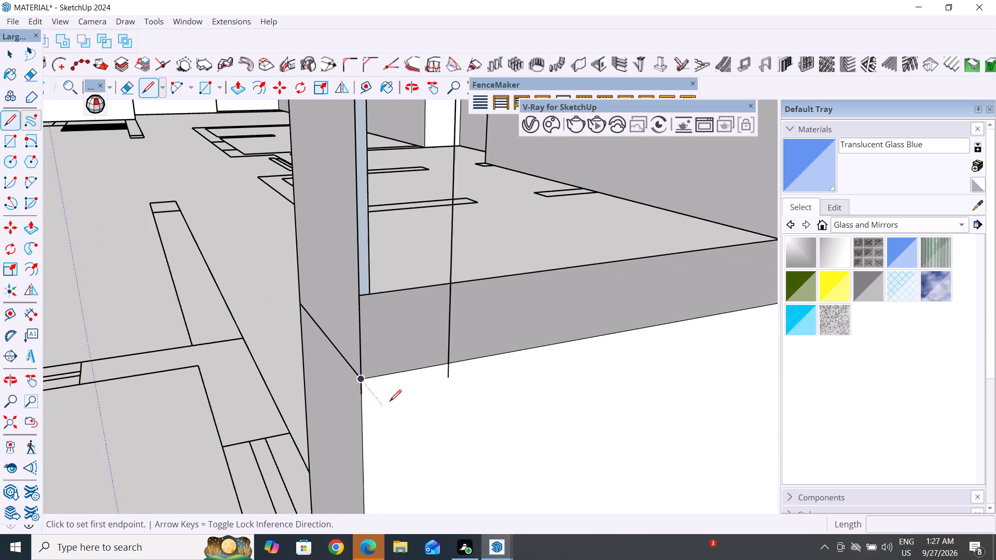
scroll(380, 387, up, 5)
click(343, 376)
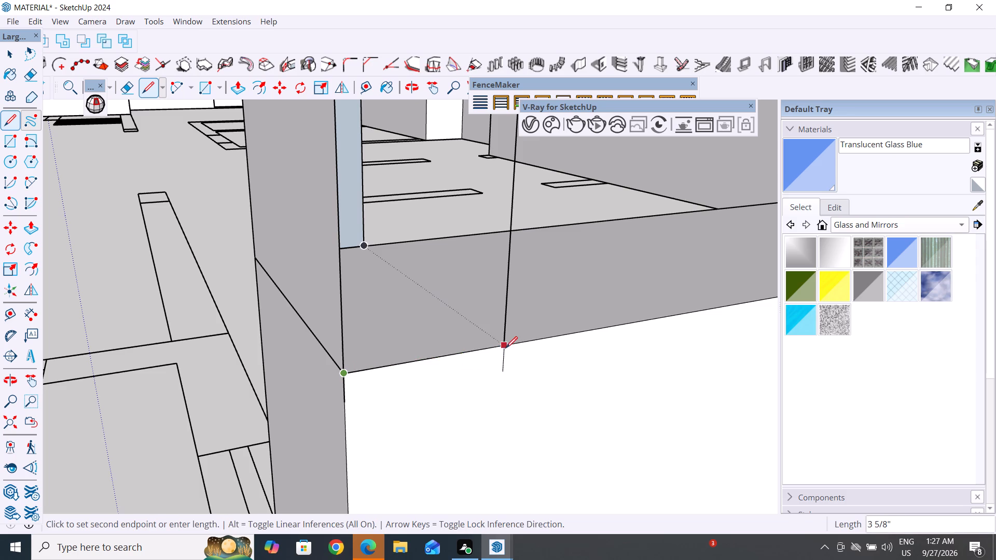
click(507, 348)
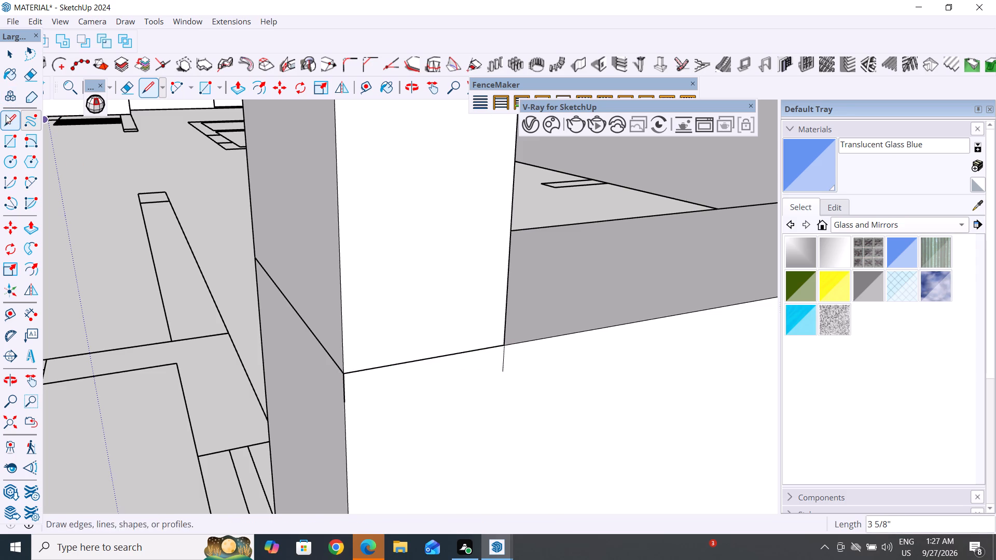
Delete the two vertical edge stubs left below the low wall's top edge under the restored pillar face.
click(16, 46)
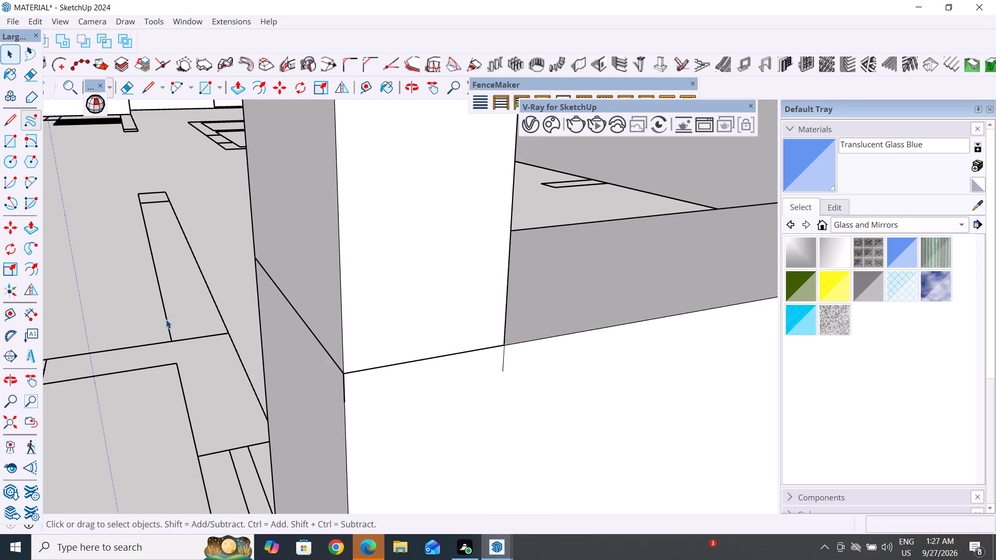
click(344, 397)
key(Delete)
click(119, 93)
drag(515, 358, 455, 381)
Draw a line across the low wall's top at the pillar's base to close its open face beside the window opening.
middle_drag(602, 421, 568, 438)
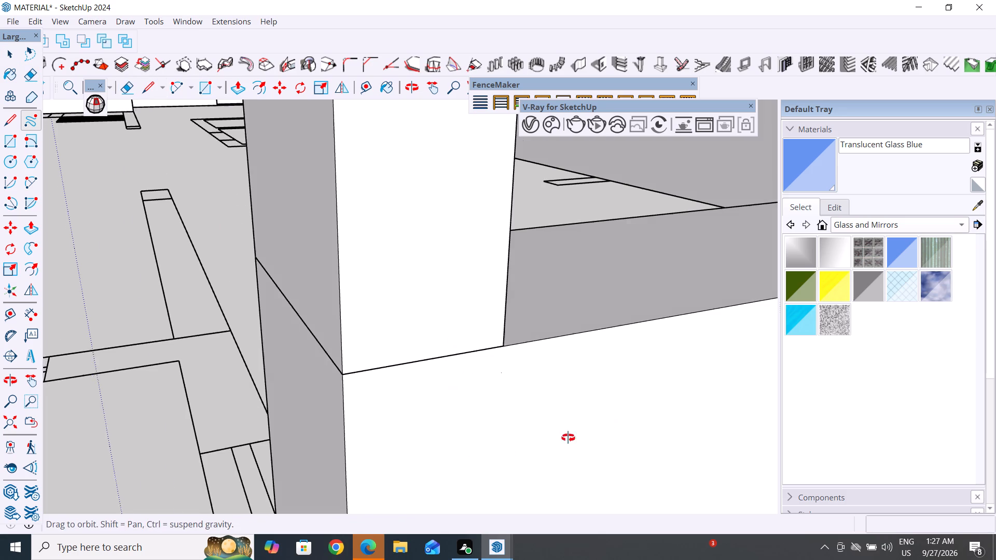
middle_drag(568, 438, 230, 452)
scroll(301, 507, down, 16)
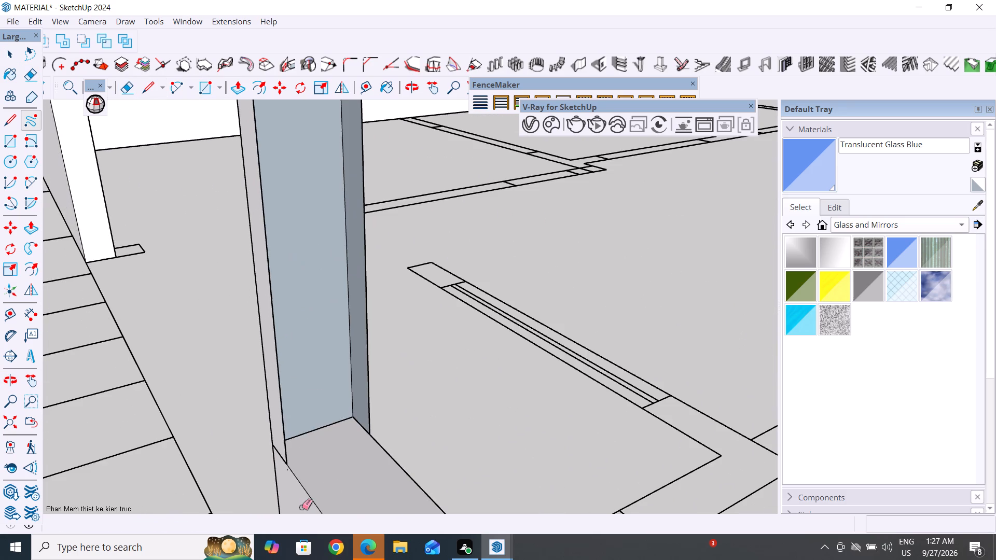
click(9, 59)
click(1, 128)
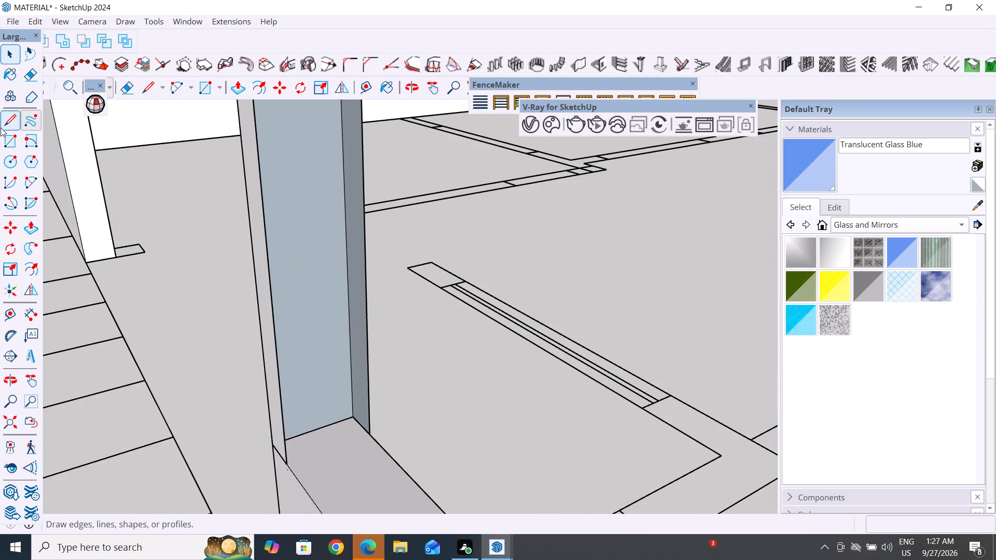
click(13, 121)
click(288, 466)
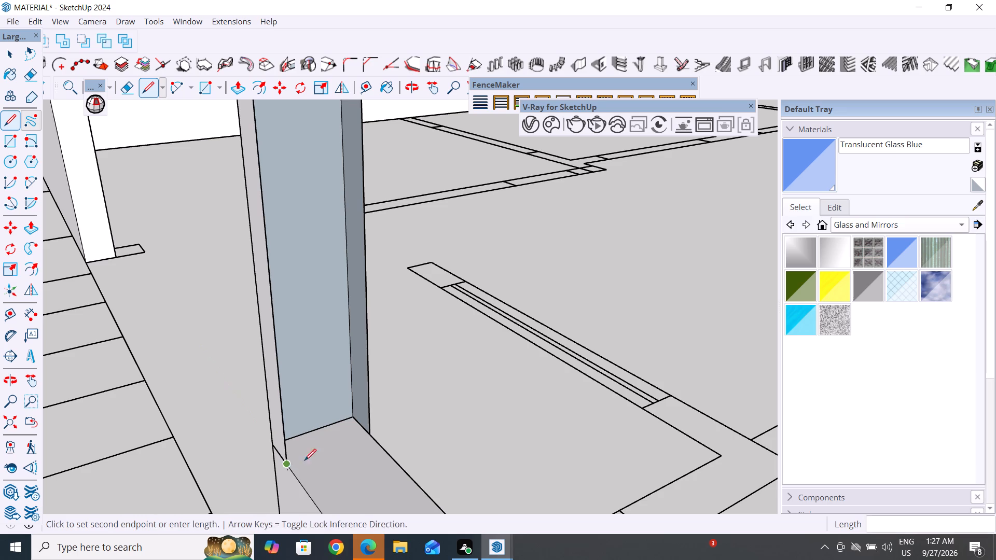
click(375, 436)
Draw a 4' 5 3/8" centre line along the window opening's sill, from the far jamb to the pillar-side jamb.
scroll(453, 489, down, 6)
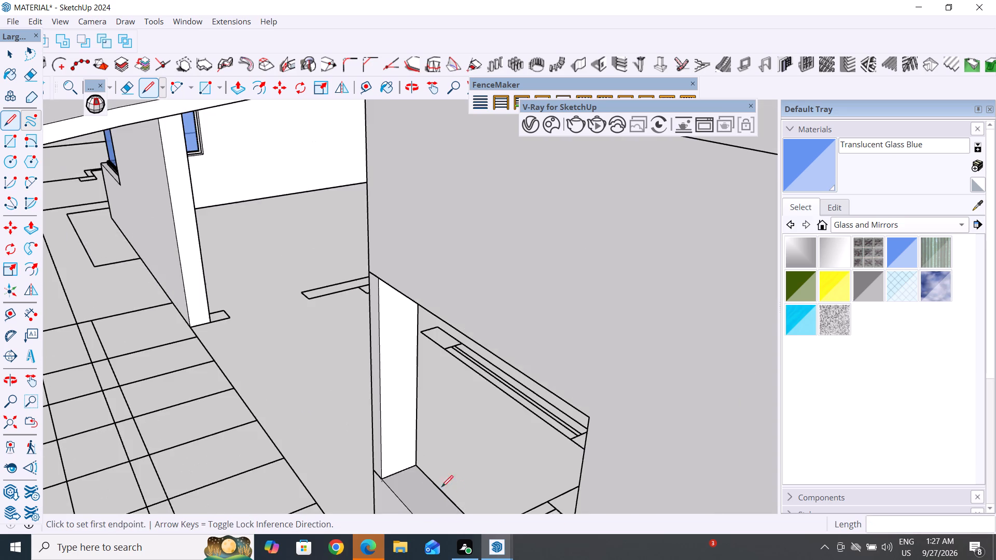
middle_drag(388, 479, 688, 366)
middle_drag(399, 440, 612, 436)
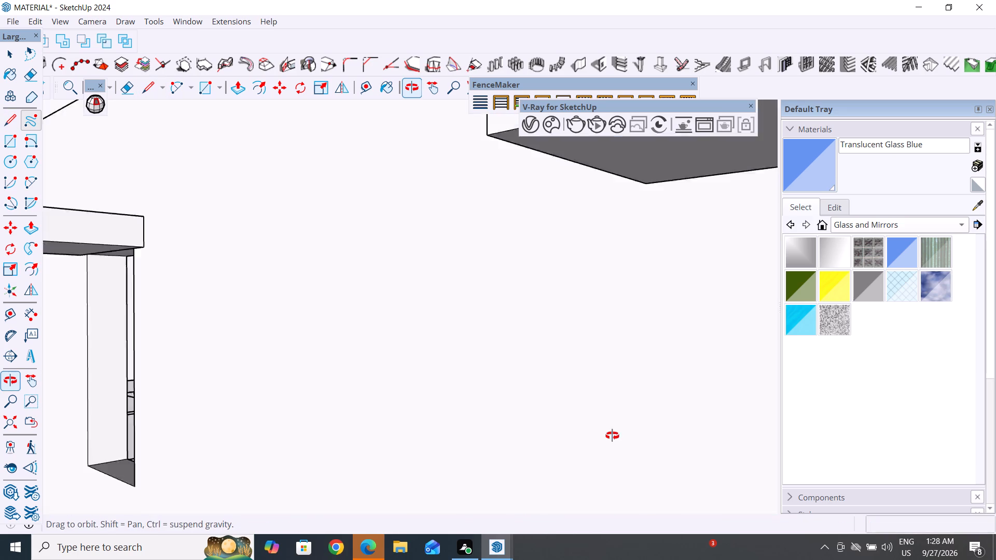
middle_drag(612, 436, 405, 458)
scroll(412, 380, down, 5)
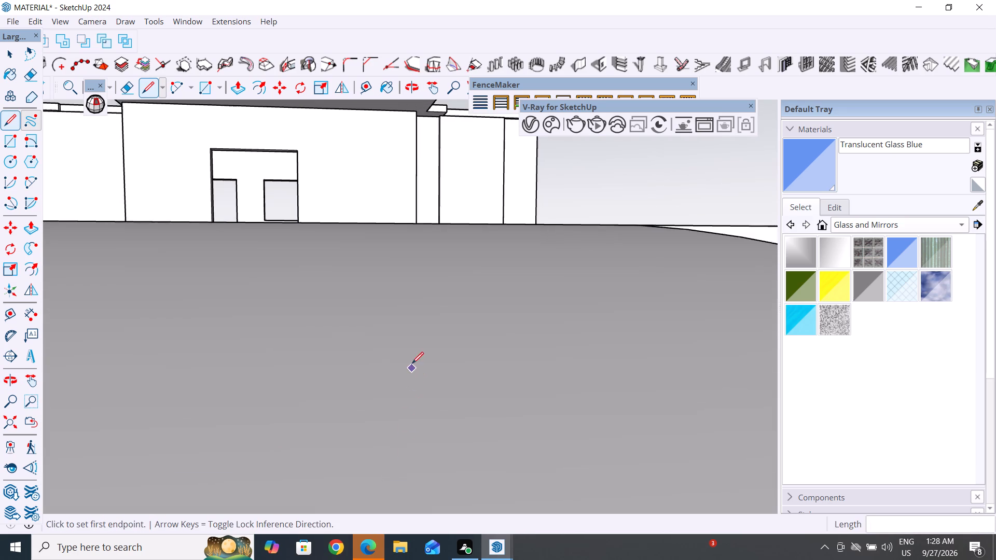
click(17, 61)
scroll(250, 290, down, 11)
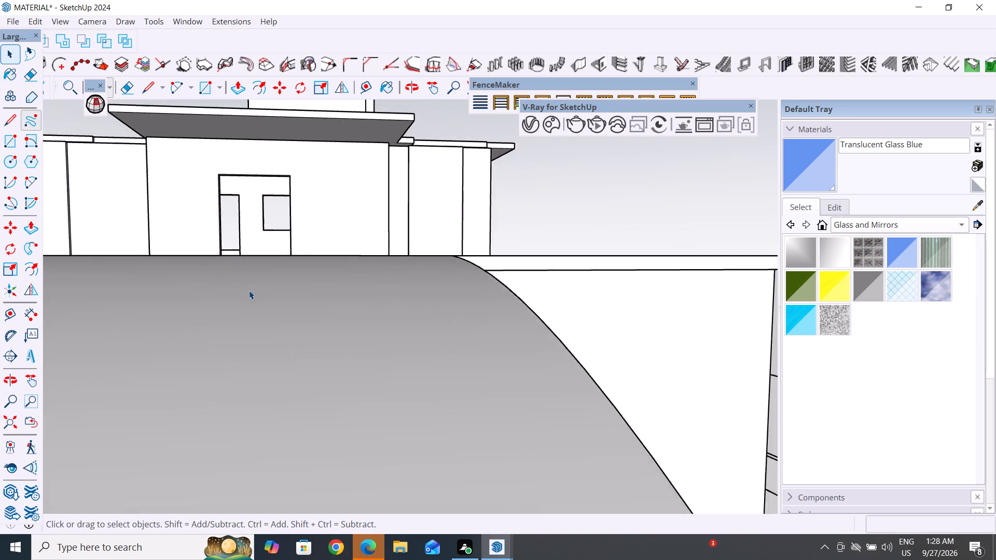
scroll(249, 290, down, 5)
middle_drag(425, 383, 363, 357)
scroll(347, 447, up, 6)
middle_click(436, 429)
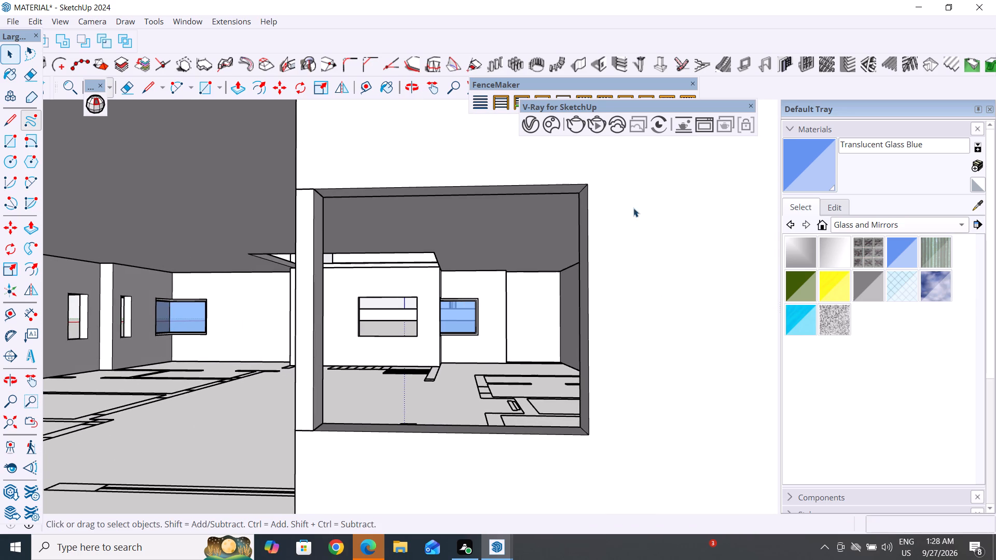
middle_drag(549, 436, 582, 524)
scroll(579, 423, up, 4)
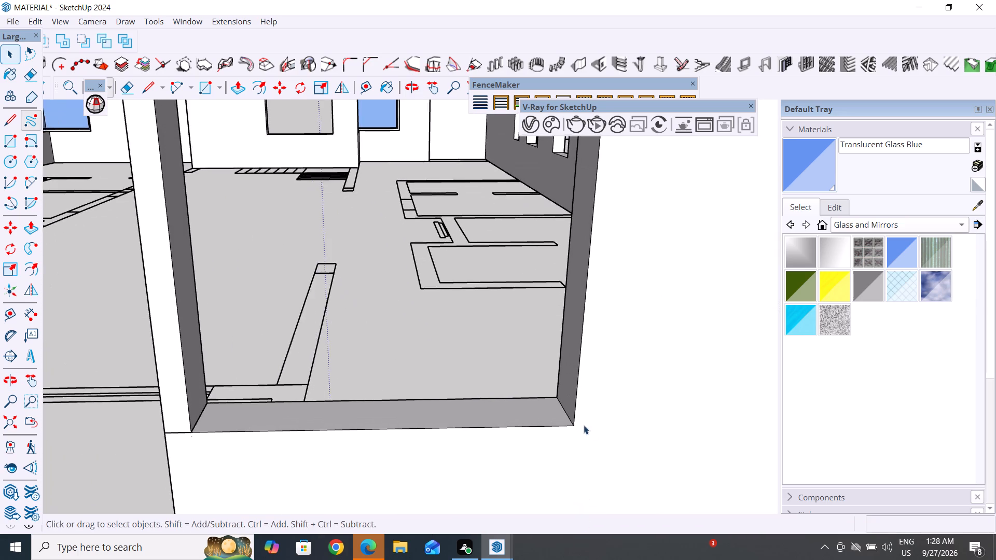
middle_drag(603, 444, 619, 467)
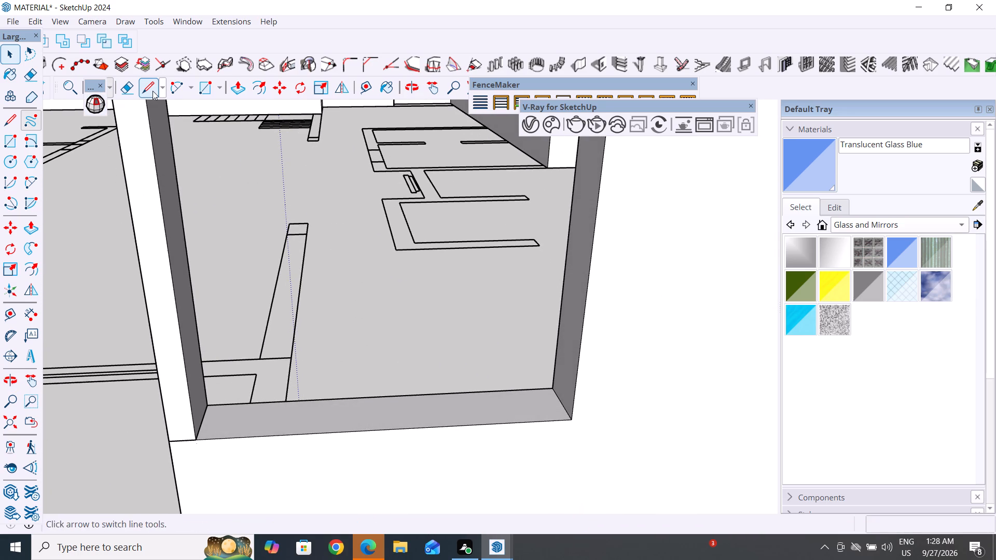
click(153, 91)
middle_drag(592, 419, 592, 451)
scroll(550, 378, up, 4)
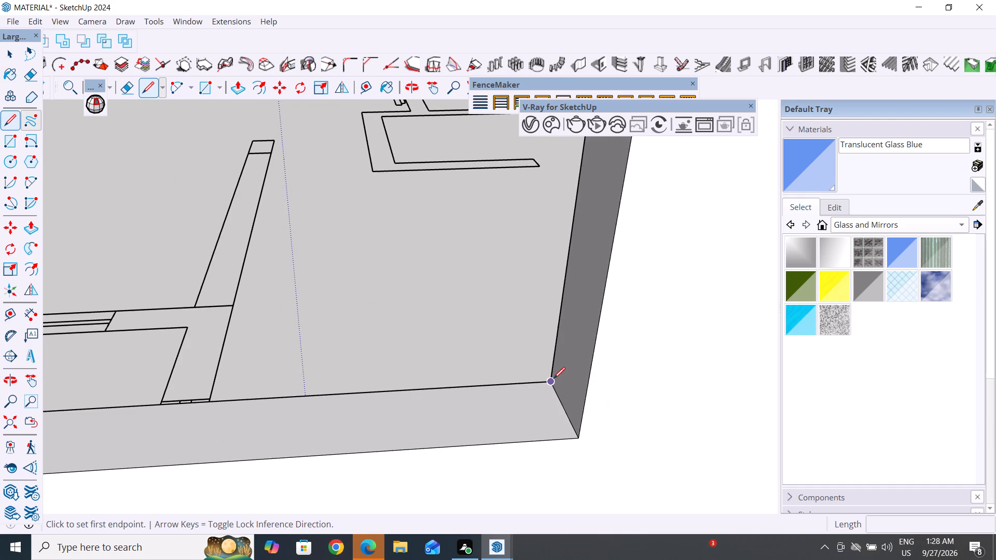
click(561, 410)
scroll(561, 410, down, 6)
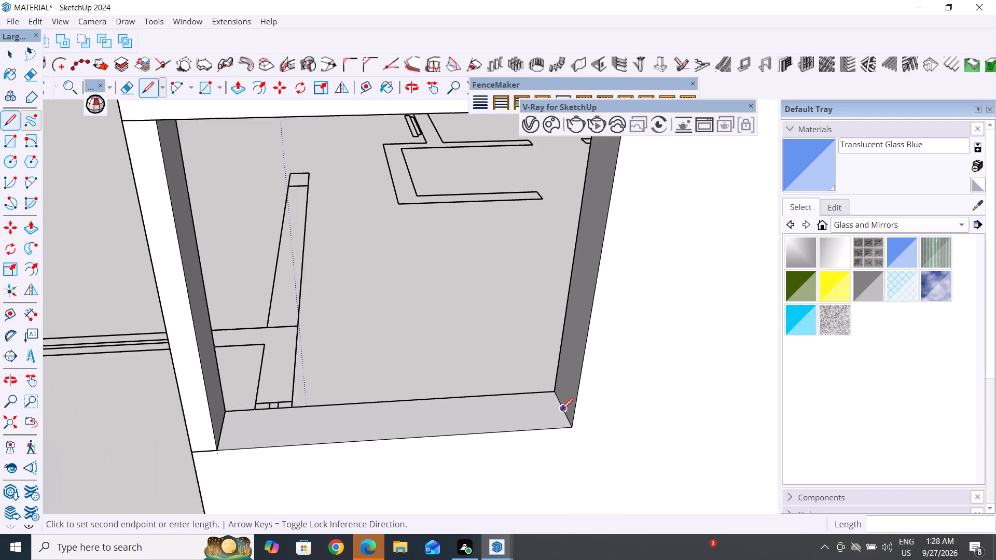
middle_drag(257, 425, 224, 434)
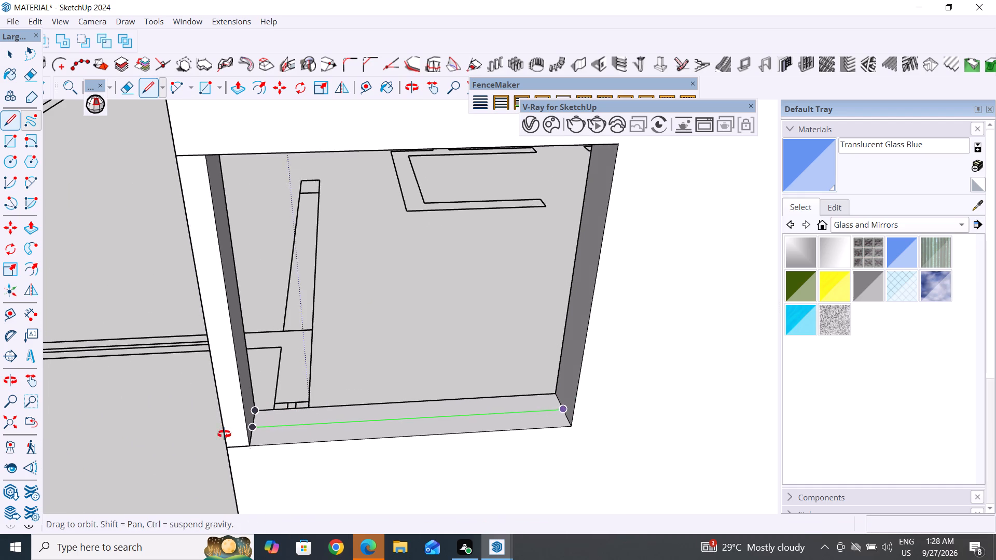
middle_drag(224, 434, 141, 419)
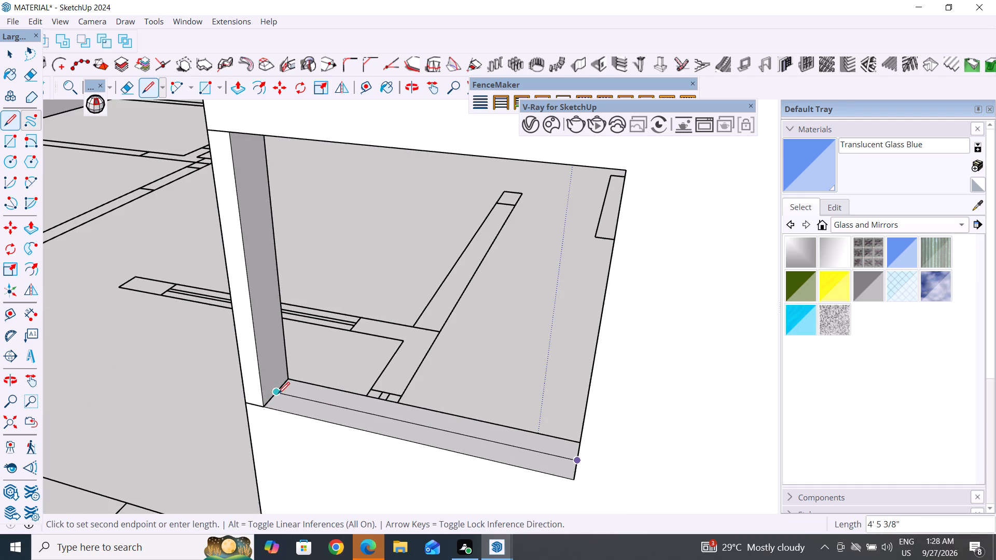
click(279, 393)
Continue the centre line about 4' up the pillar-side jamb to the midpoint of the head's end edge.
scroll(270, 269, down, 10)
middle_drag(270, 269, 288, 93)
scroll(266, 231, up, 8)
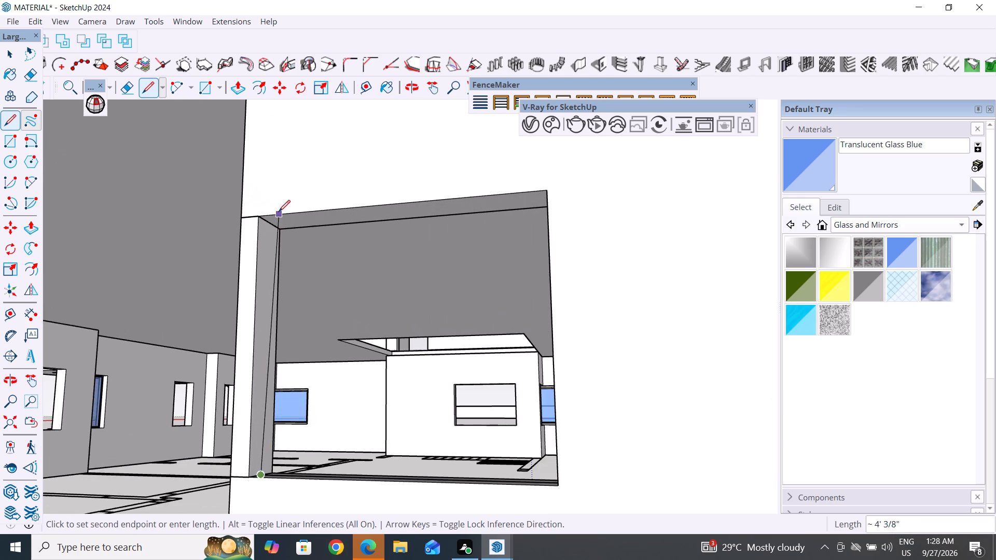
scroll(268, 246, up, 7)
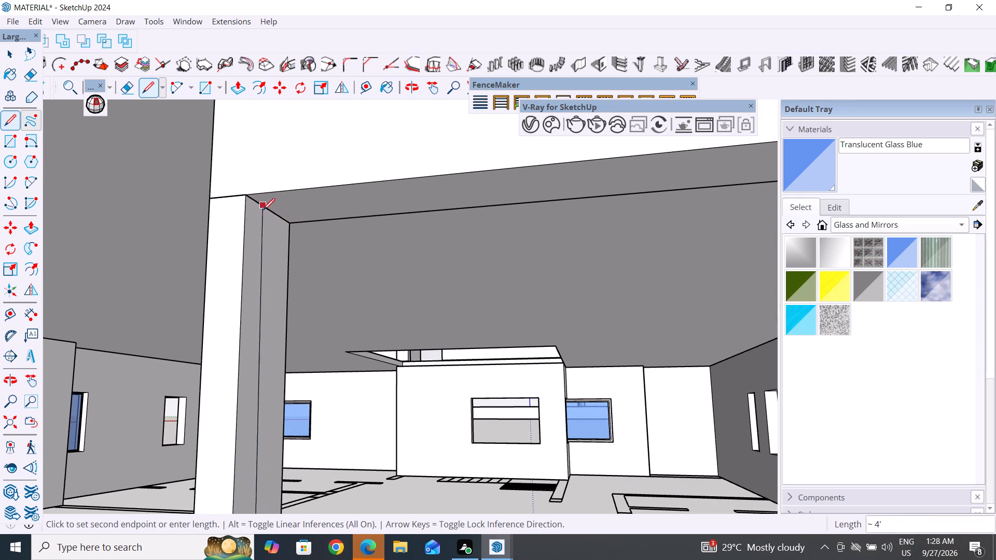
click(270, 210)
Draw a 4' 5 3/8" centre line along the underside of the window opening's head, from the far jamb to the pillar-side jamb.
scroll(273, 214, down, 5)
middle_drag(273, 214, 326, 183)
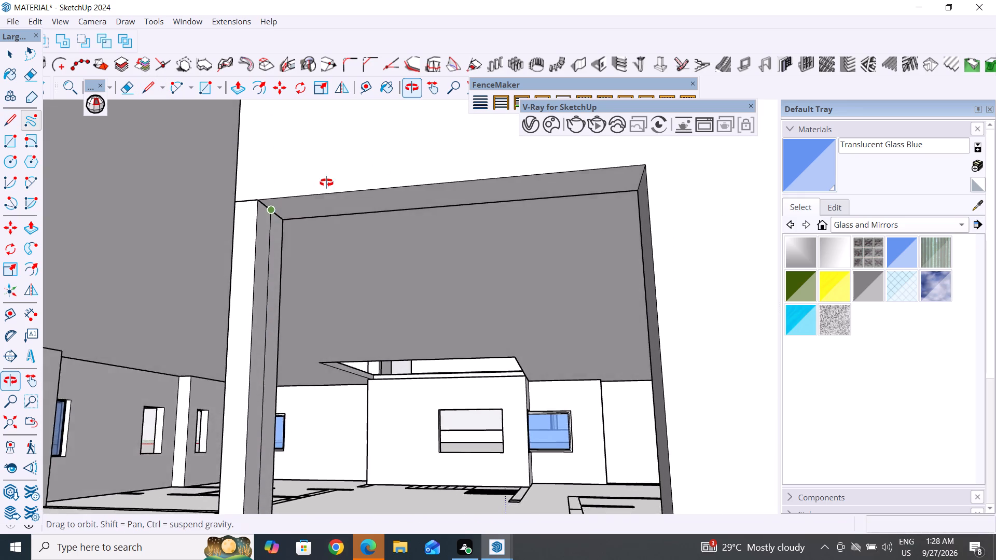
middle_drag(326, 183, 481, 163)
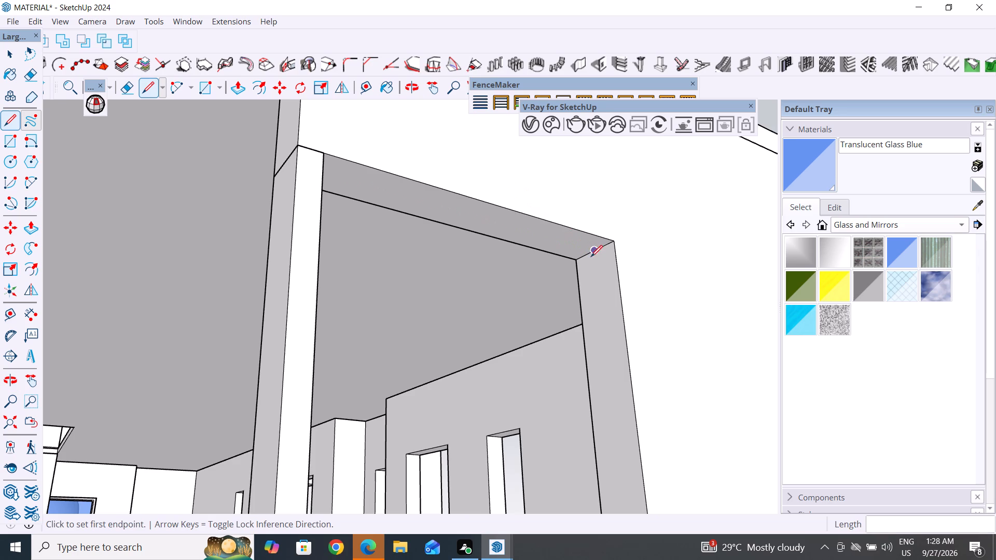
click(600, 247)
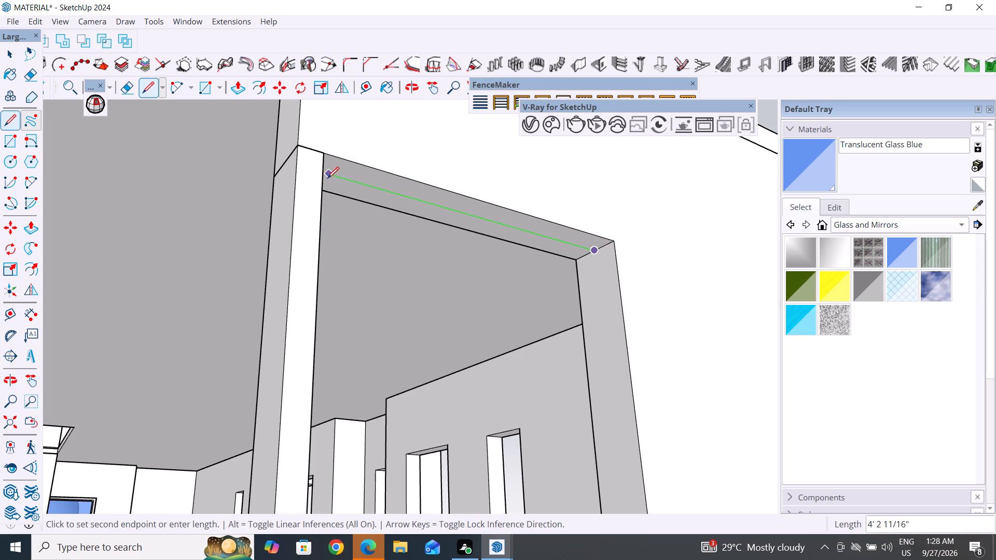
middle_drag(327, 178, 98, 162)
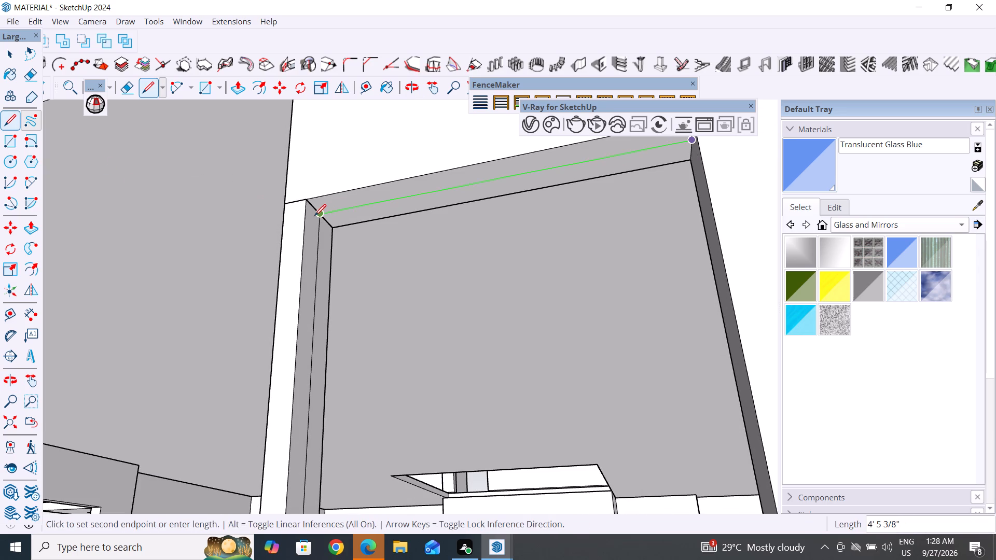
click(320, 216)
scroll(402, 317, down, 9)
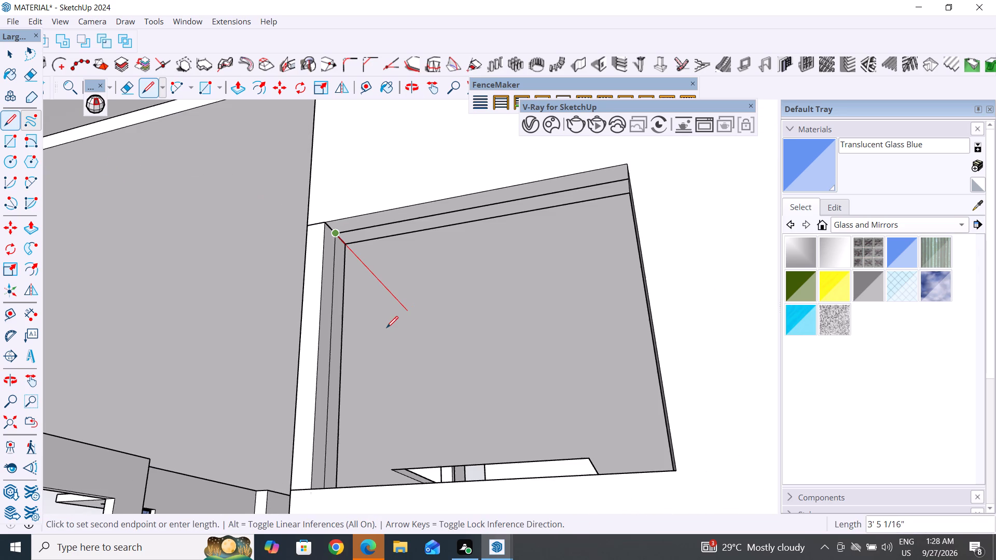
middle_drag(412, 369, 592, 425)
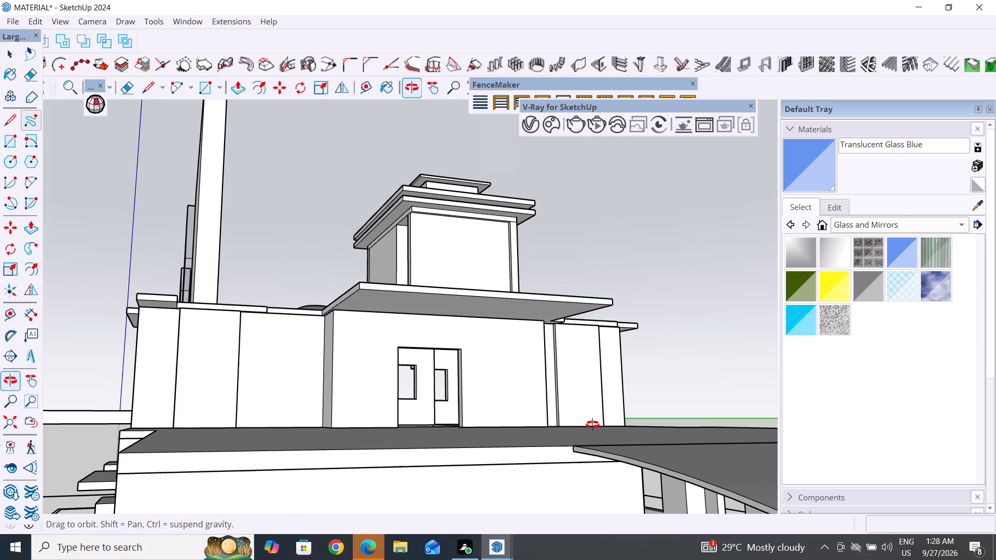
key(Escape)
click(11, 52)
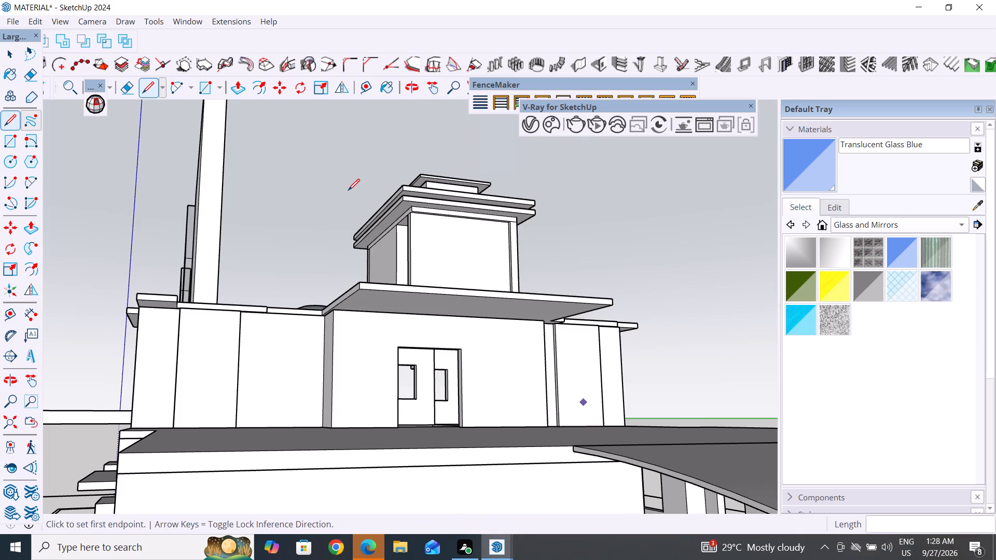
Inspect the house exterior from several sides and return to the window opening beside the curved porch roof.
scroll(547, 359, down, 6)
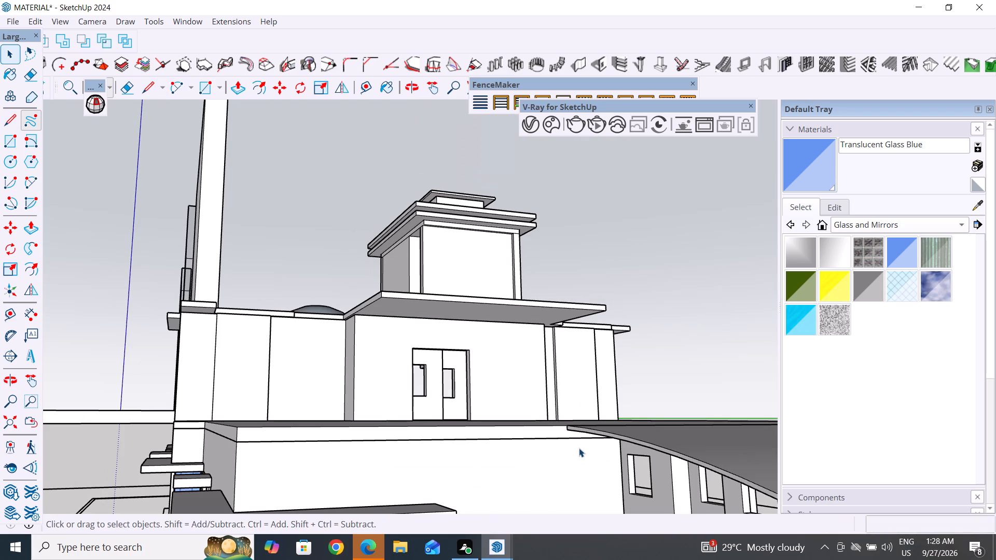
scroll(244, 390, down, 16)
middle_drag(631, 487, 572, 472)
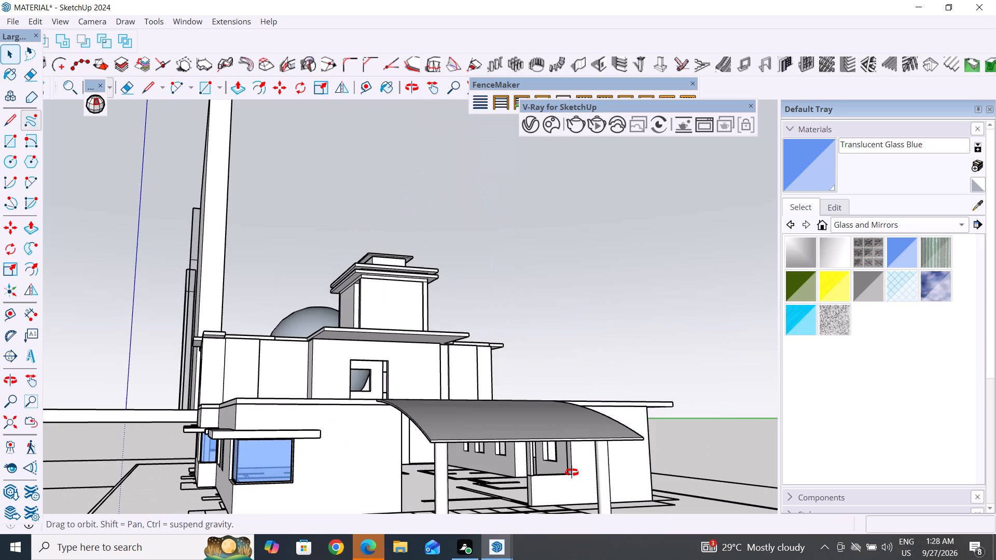
middle_drag(572, 472, 550, 466)
scroll(452, 435, up, 5)
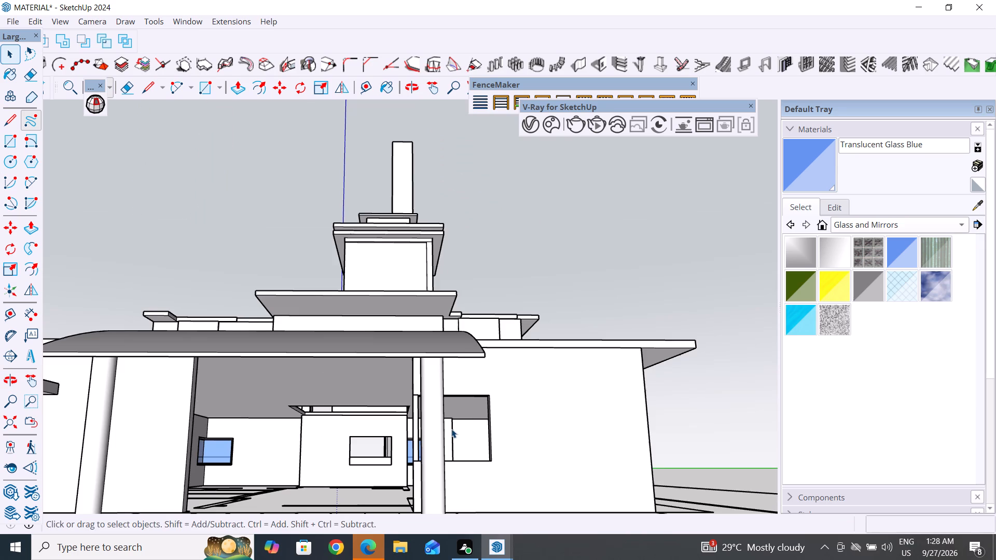
scroll(451, 429, up, 4)
middle_drag(456, 431, 501, 446)
scroll(489, 432, down, 6)
middle_drag(492, 434, 528, 498)
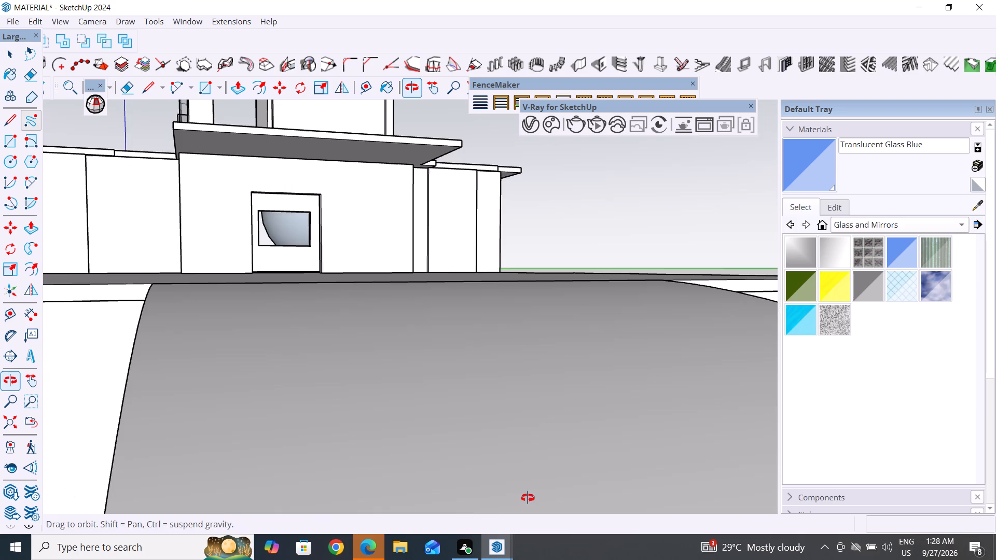
middle_drag(528, 498, 635, 437)
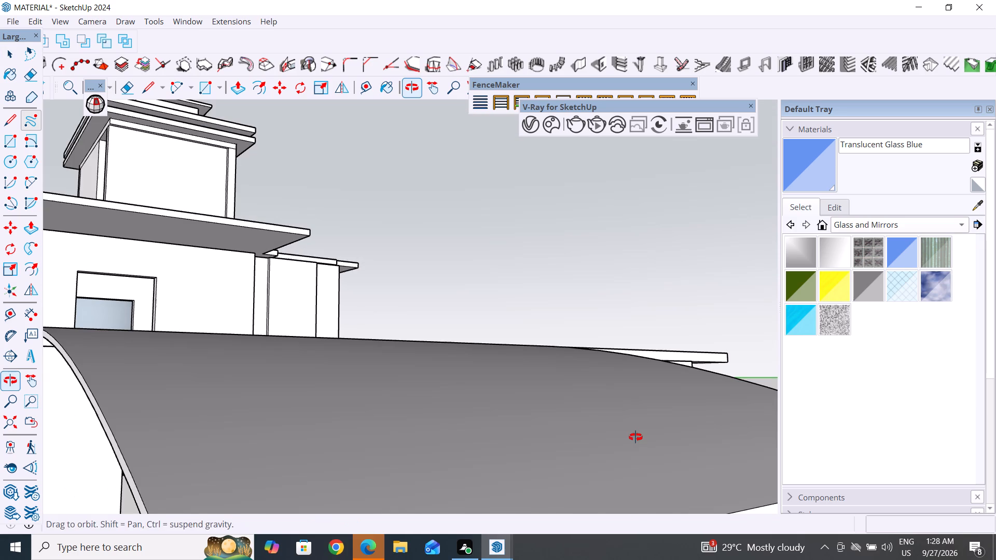
middle_drag(635, 437, 671, 375)
scroll(454, 371, down, 5)
middle_drag(450, 414, 447, 446)
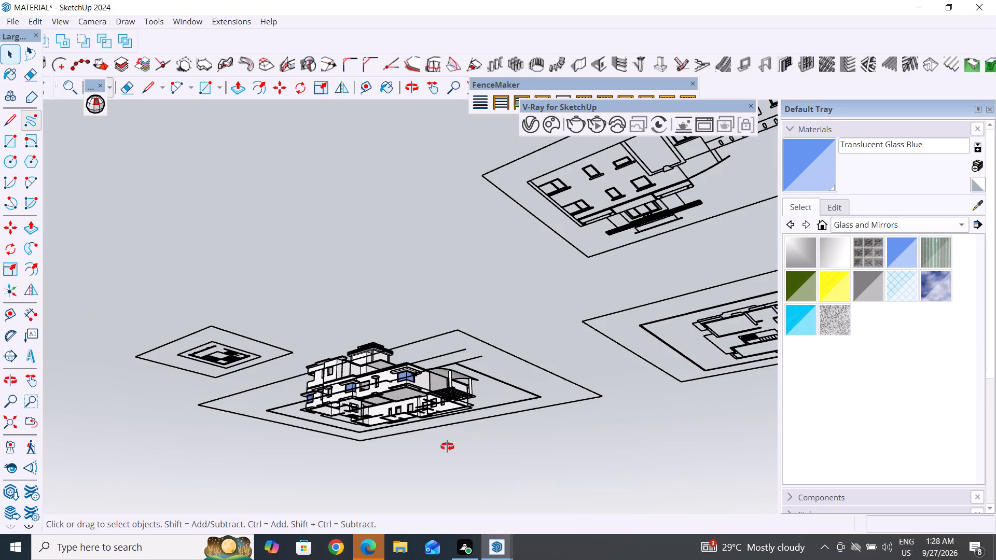
middle_drag(447, 446, 436, 517)
scroll(449, 406, up, 11)
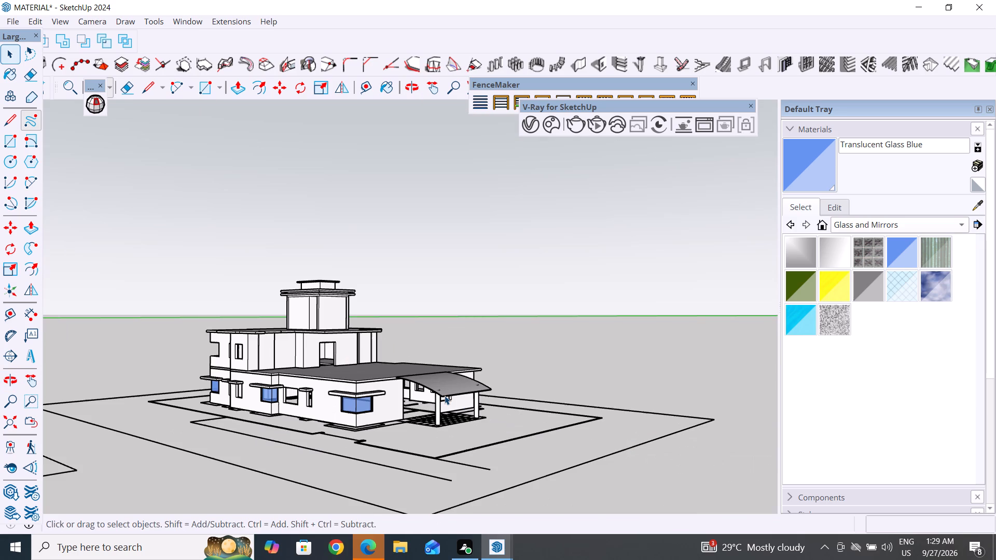
scroll(445, 396, up, 18)
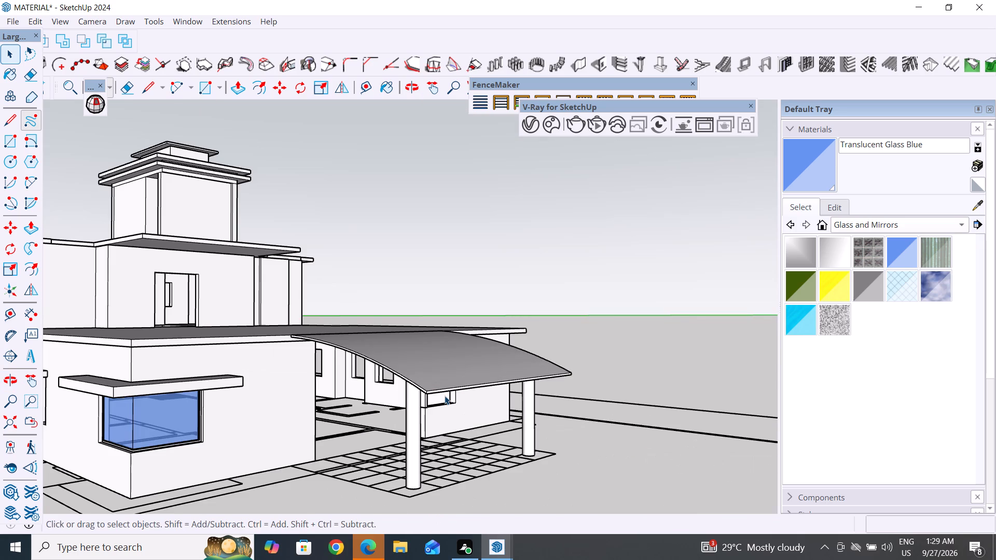
scroll(445, 396, up, 11)
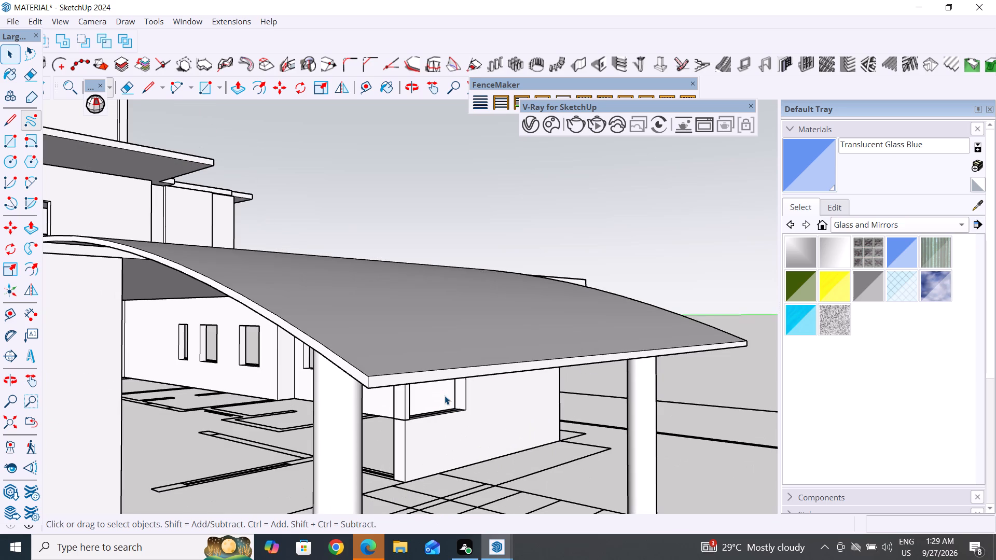
middle_drag(462, 351, 456, 298)
scroll(480, 354, up, 2)
middle_drag(494, 377, 480, 354)
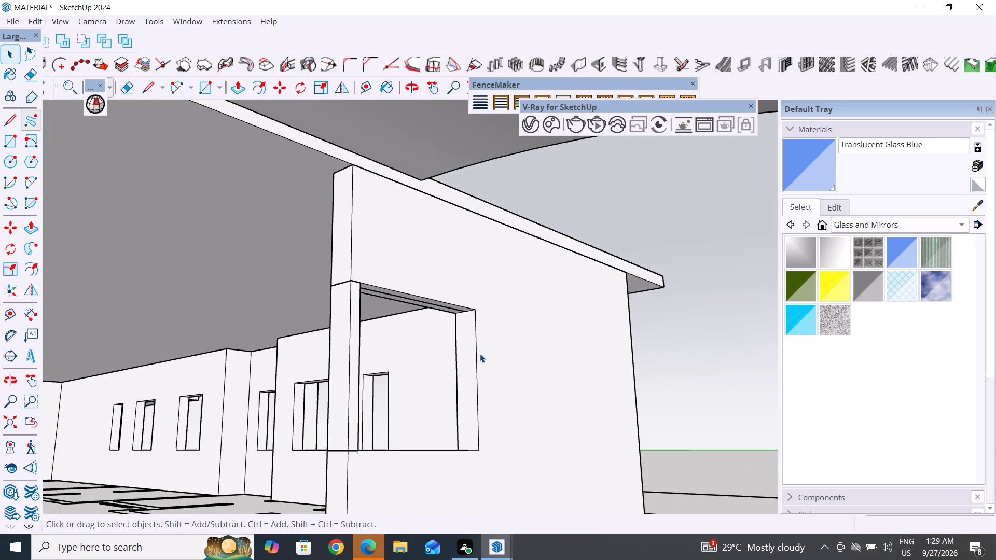
middle_drag(480, 354, 492, 453)
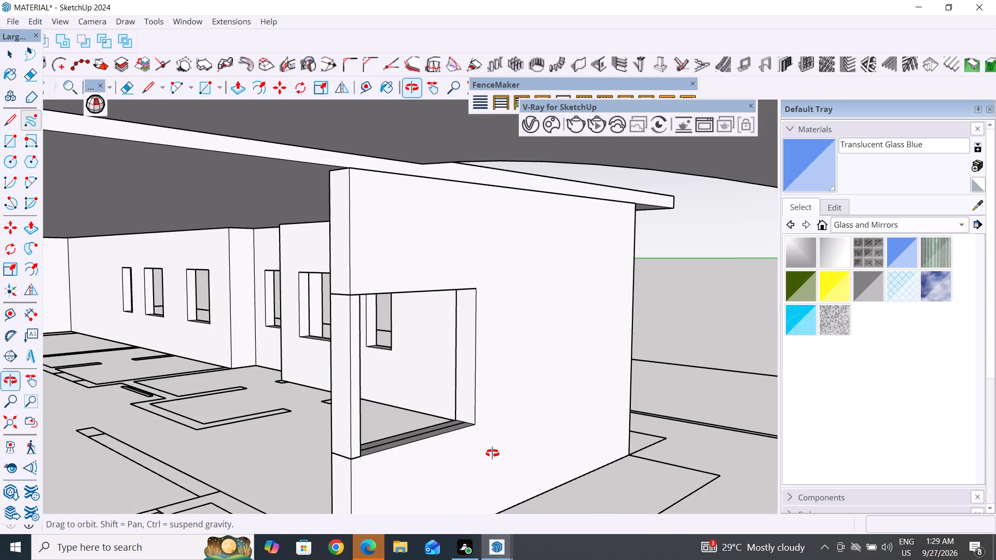
Draw a 4' vertical centre line up the far jamb, from the sill's centre line to the head's centre line.
click(11, 122)
click(13, 120)
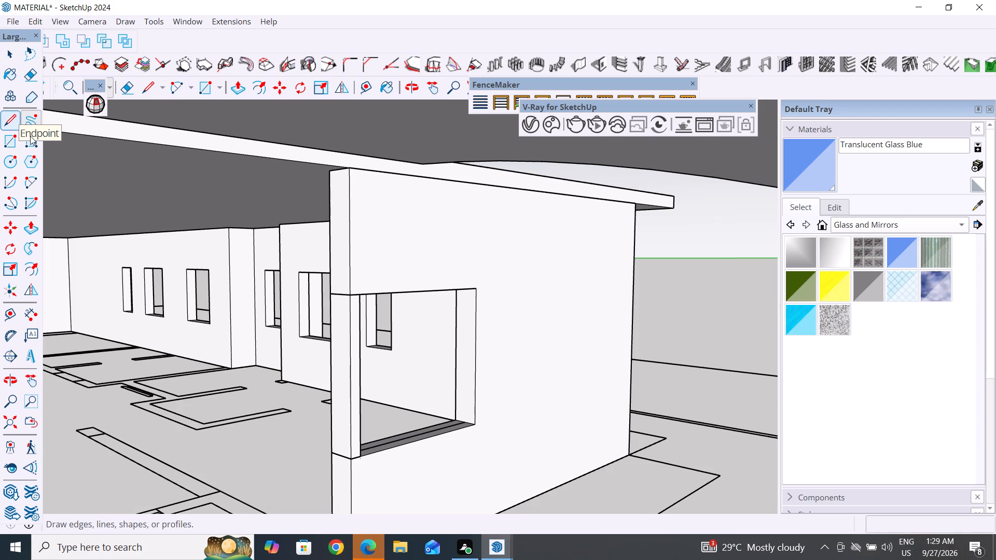
click(10, 118)
scroll(454, 435, up, 11)
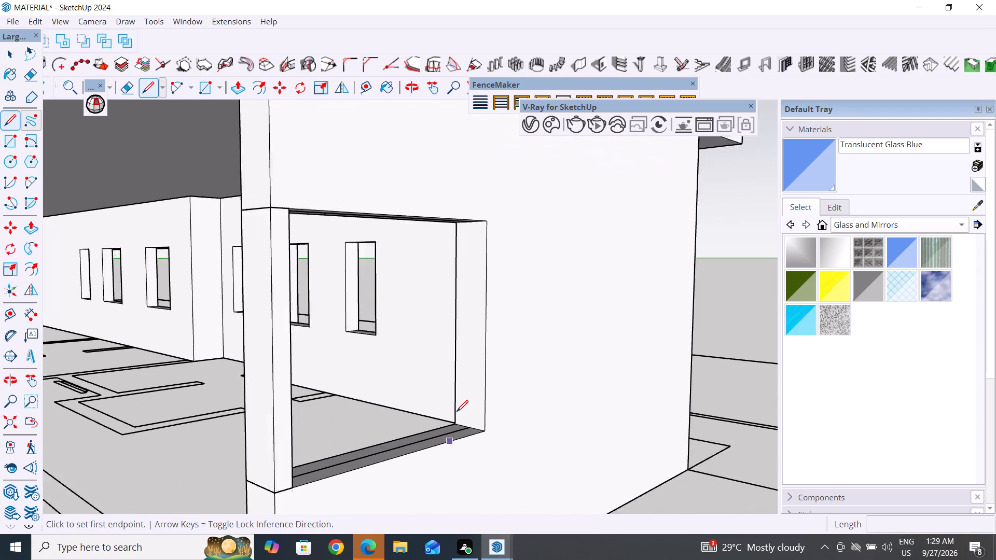
scroll(457, 412, up, 2)
click(471, 435)
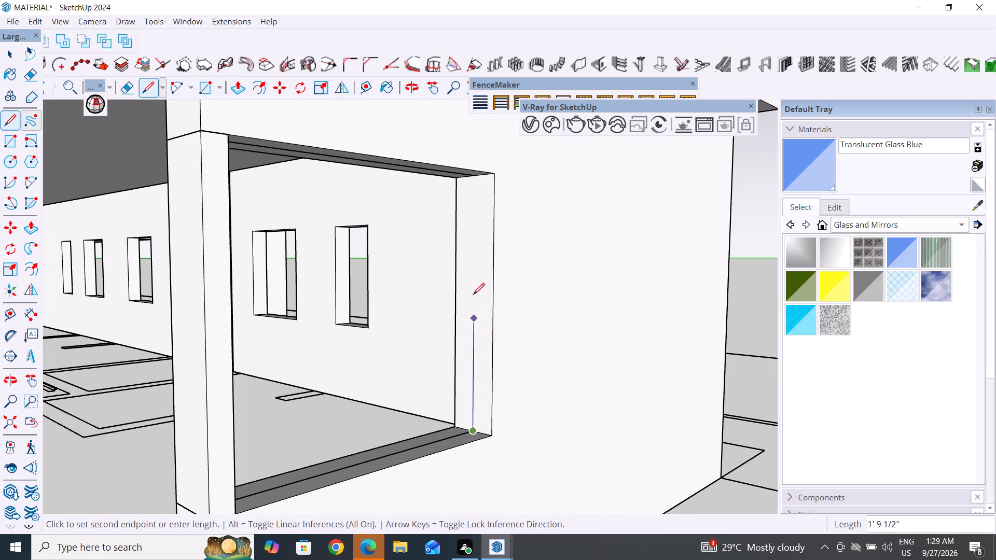
middle_drag(473, 281, 485, 189)
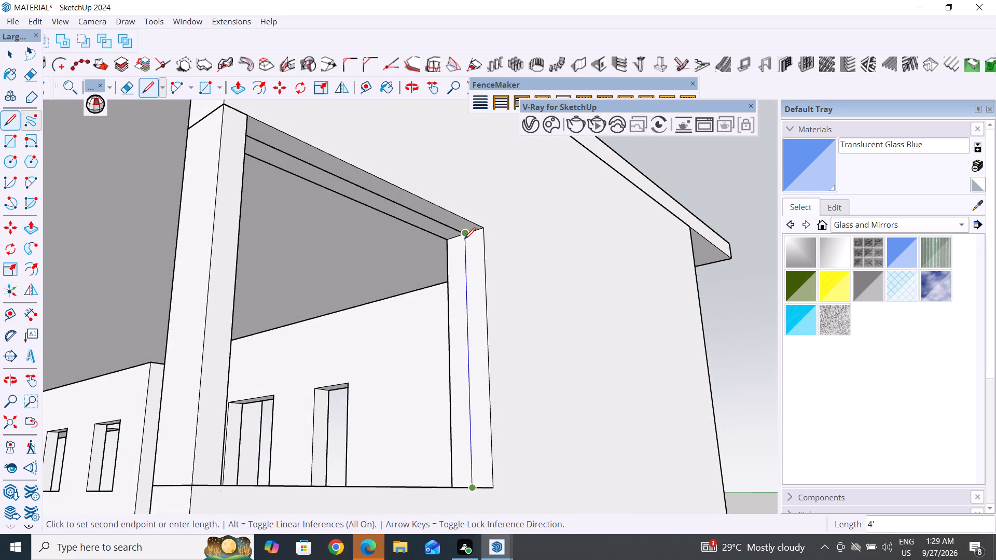
click(465, 231)
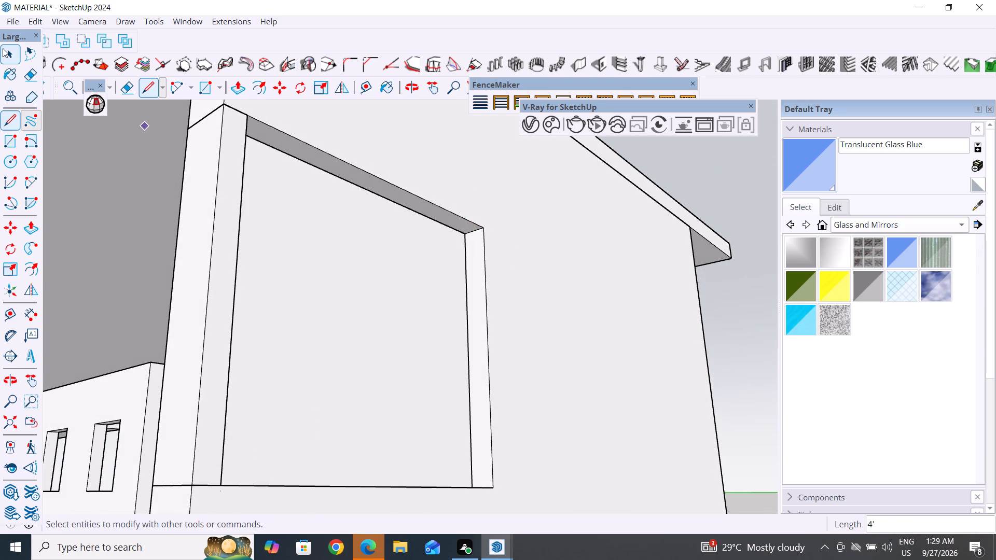
Delete the face filling the window opening, keeping the centre lines around it.
click(3, 48)
click(414, 333)
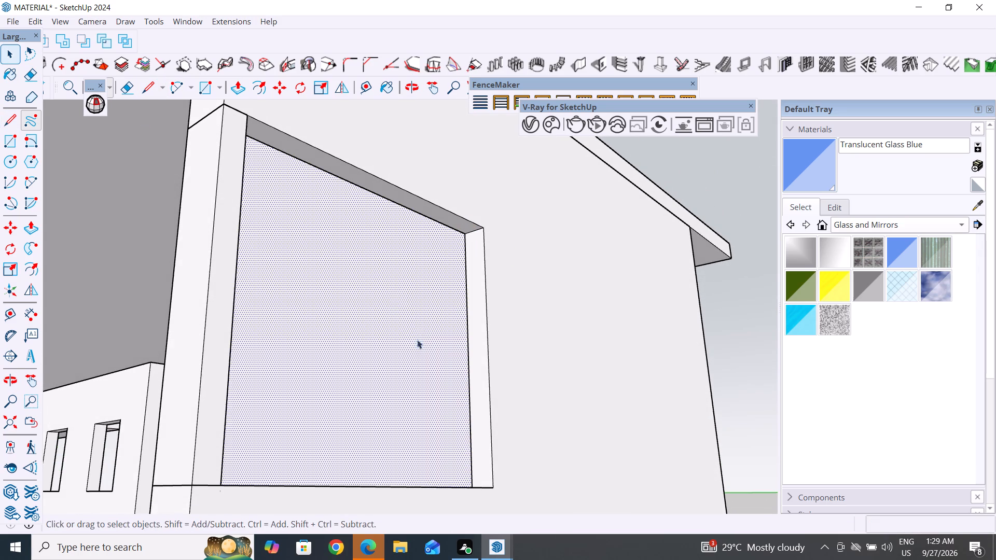
middle_drag(465, 407, 386, 494)
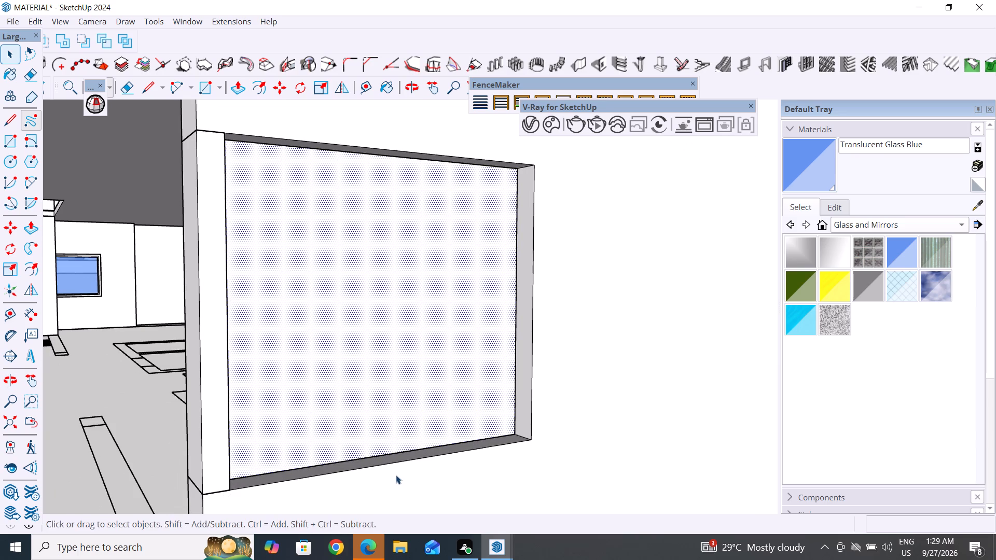
scroll(473, 376, up, 3)
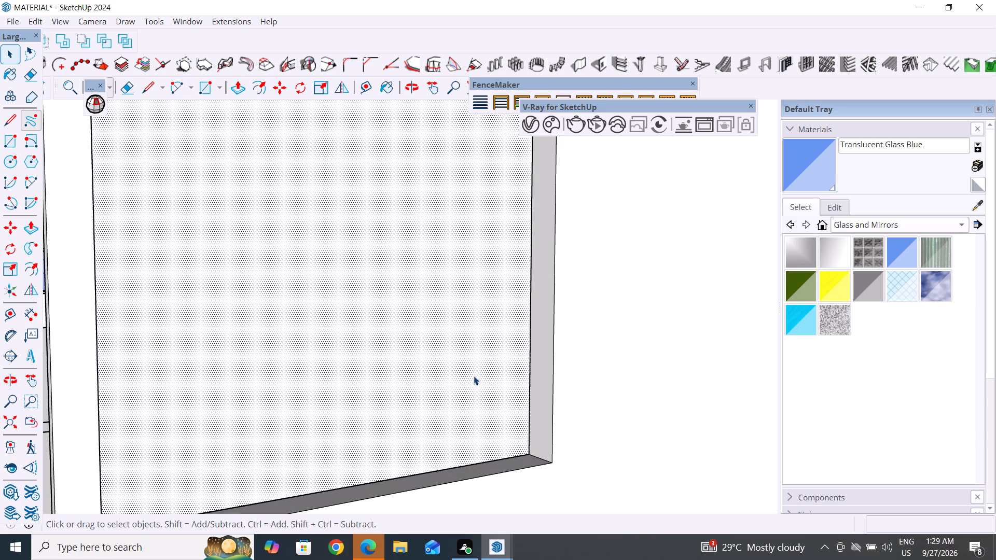
key(Delete)
Draw a line about 1/4" long along the far jamb's bottom edge, from the centre line towards the outer wall face.
middle_drag(522, 454, 605, 492)
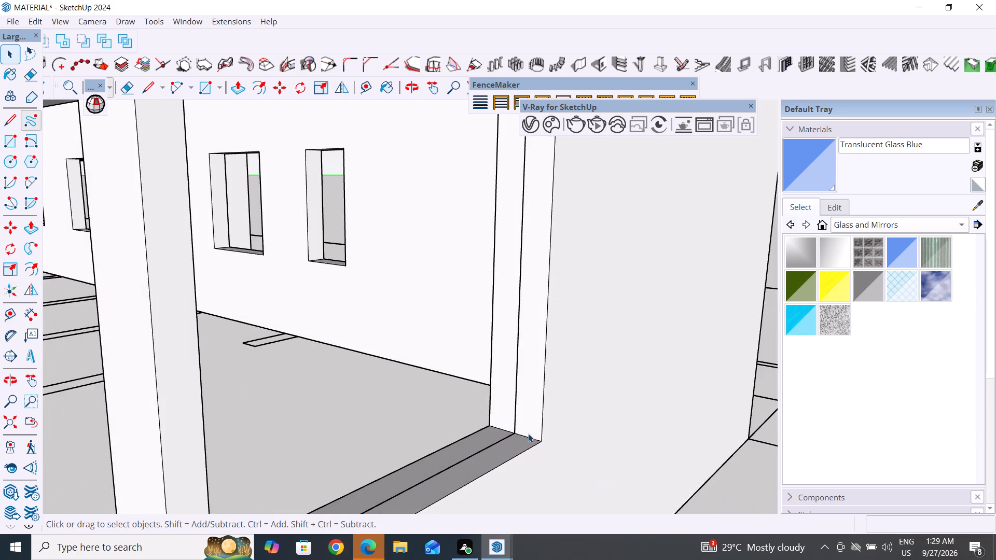
scroll(528, 433, up, 9)
middle_drag(437, 489, 515, 508)
scroll(490, 417, up, 4)
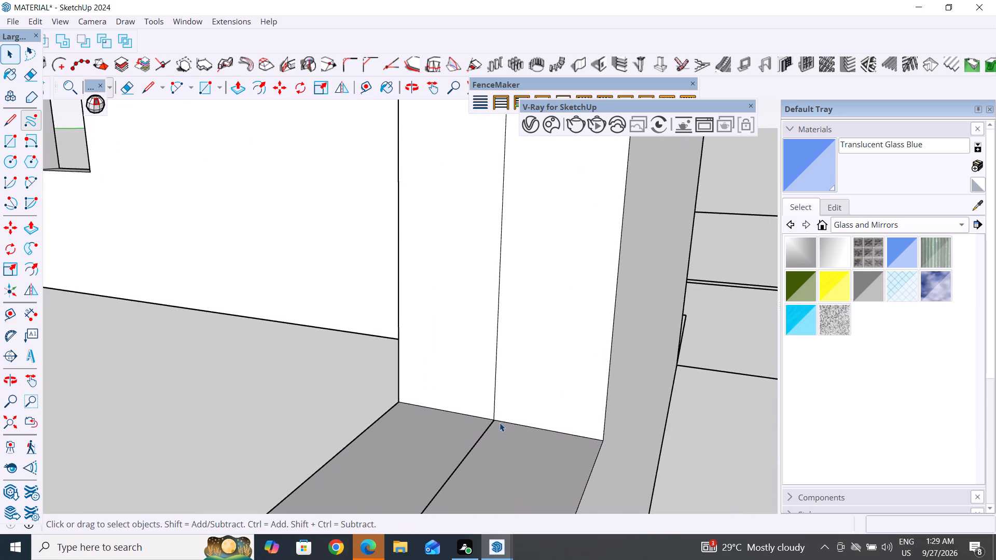
scroll(500, 423, up, 2)
click(11, 125)
scroll(506, 405, up, 4)
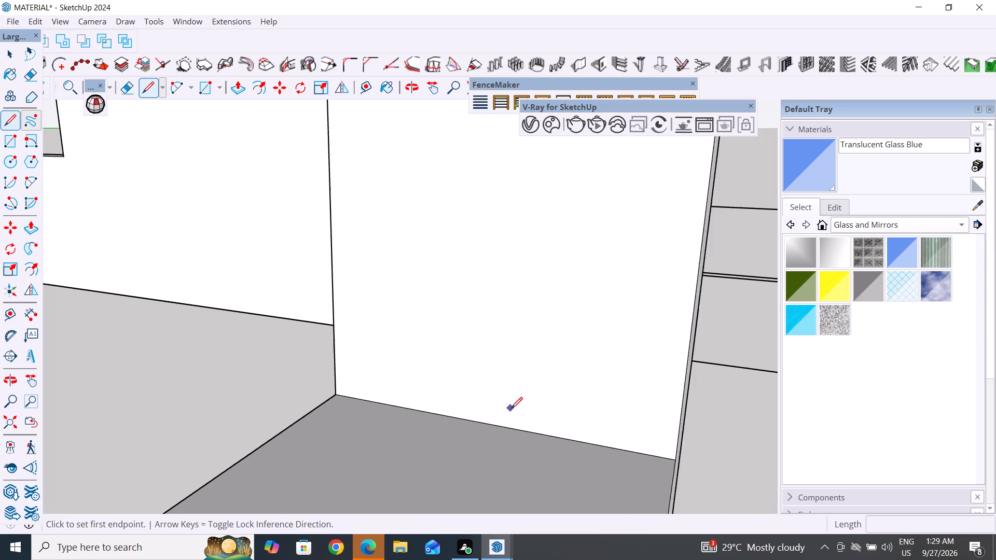
scroll(511, 409, up, 5)
click(475, 430)
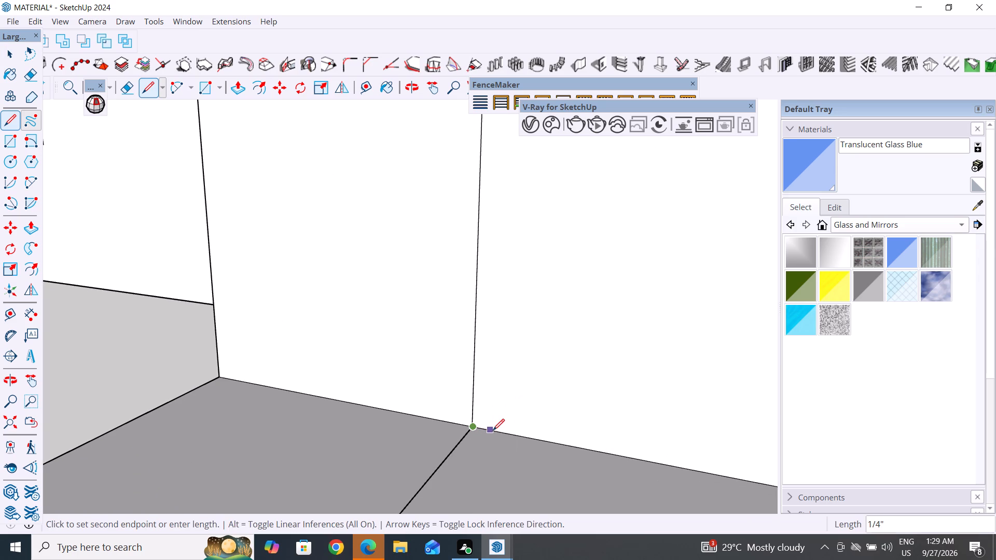
click(495, 430)
click(15, 57)
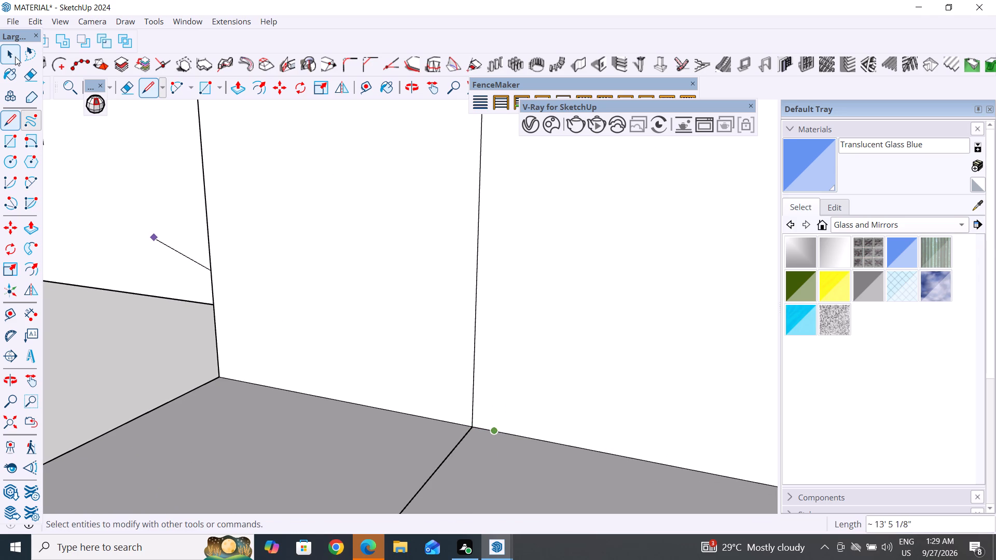
Draw a rectangle about 2 13/16" by 1 3/4" on the sill against the far jamb, starting at the short offset line's end.
click(10, 140)
scroll(526, 467, up, 4)
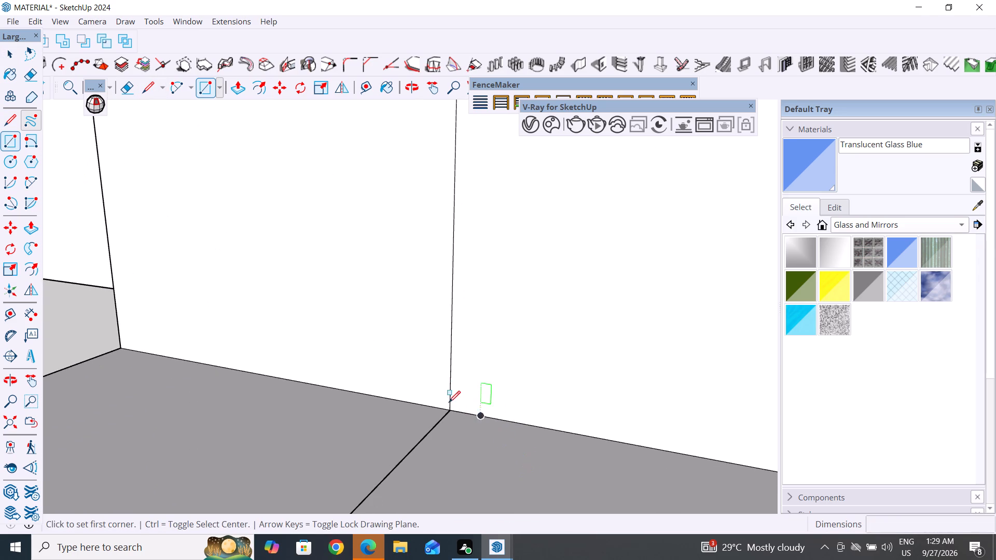
click(478, 418)
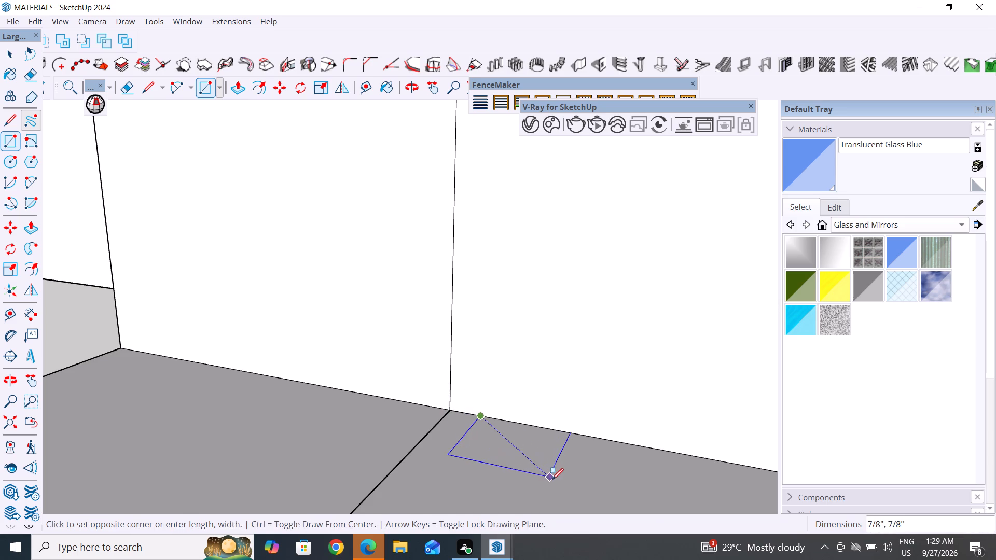
scroll(554, 465, down, 15)
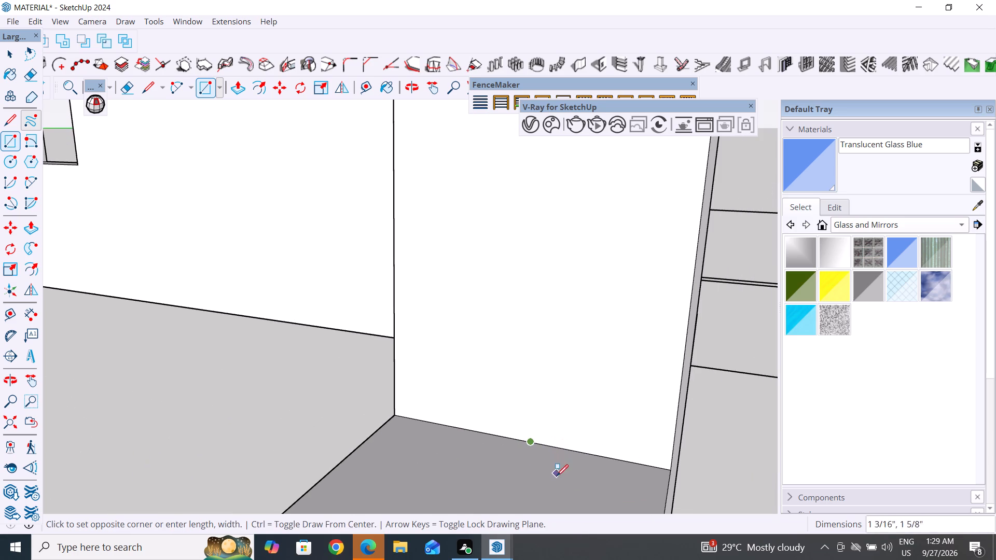
middle_drag(544, 462, 497, 505)
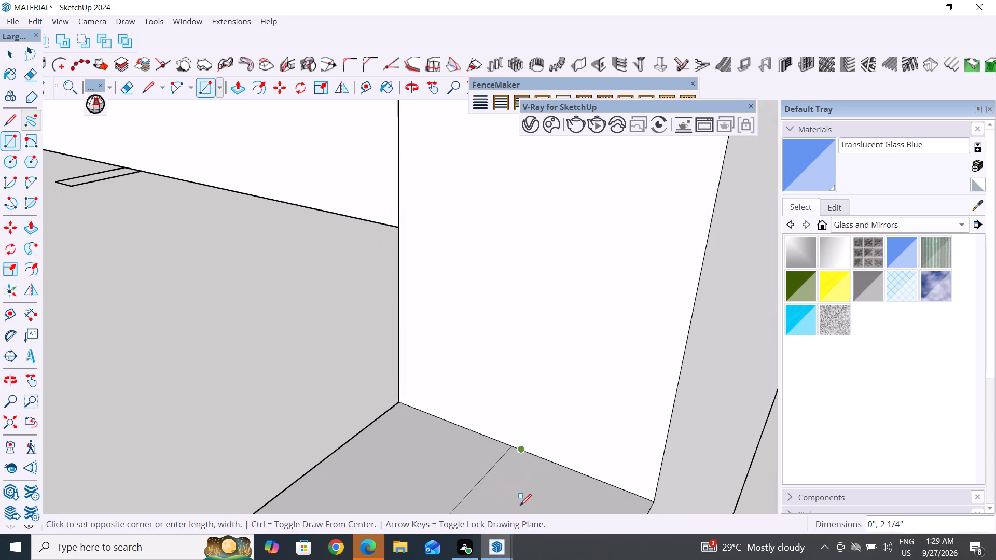
scroll(531, 468, down, 5)
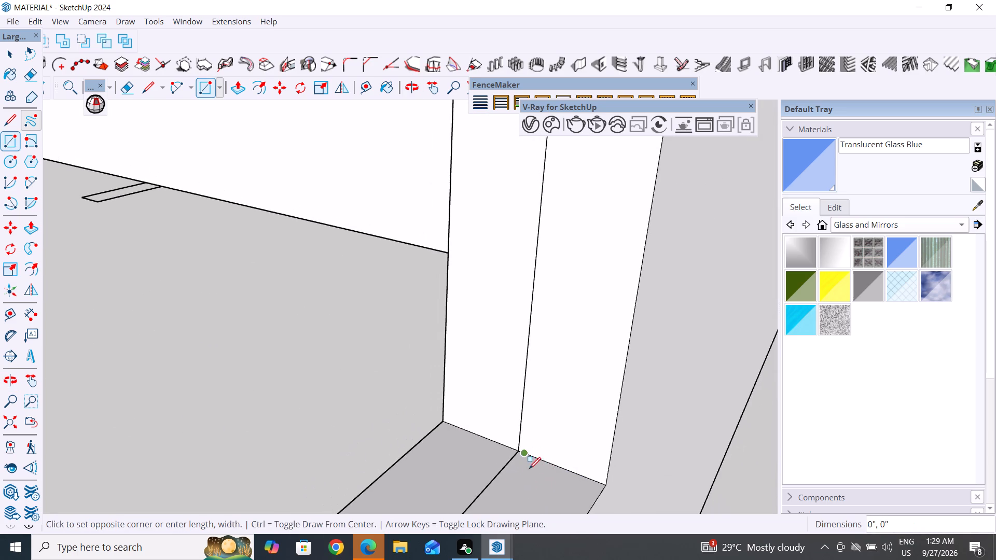
click(534, 497)
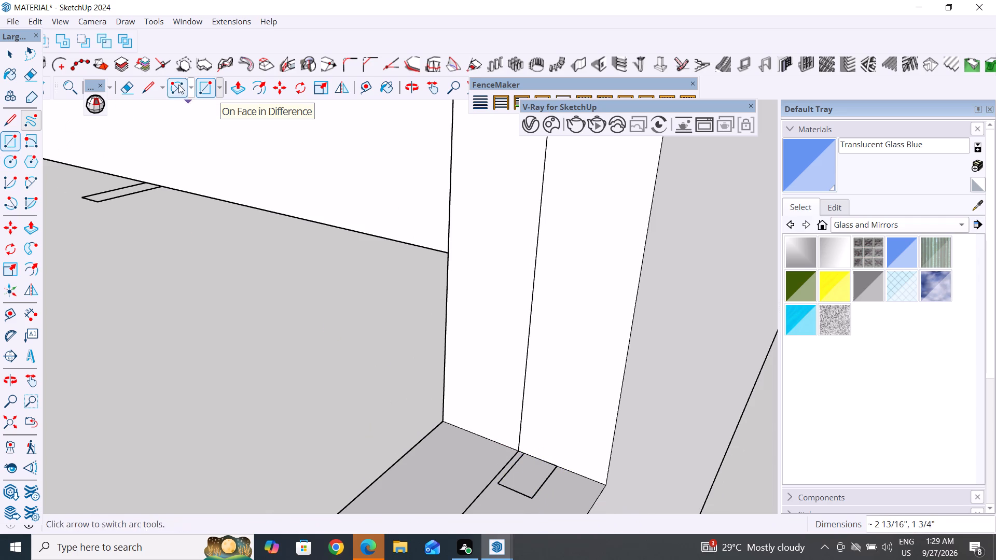
Draw a second rectangle about 1 9/16" by 1" on the sill, overlapping the first one's end away from the jamb.
click(11, 142)
scroll(508, 341, down, 5)
scroll(538, 478, up, 6)
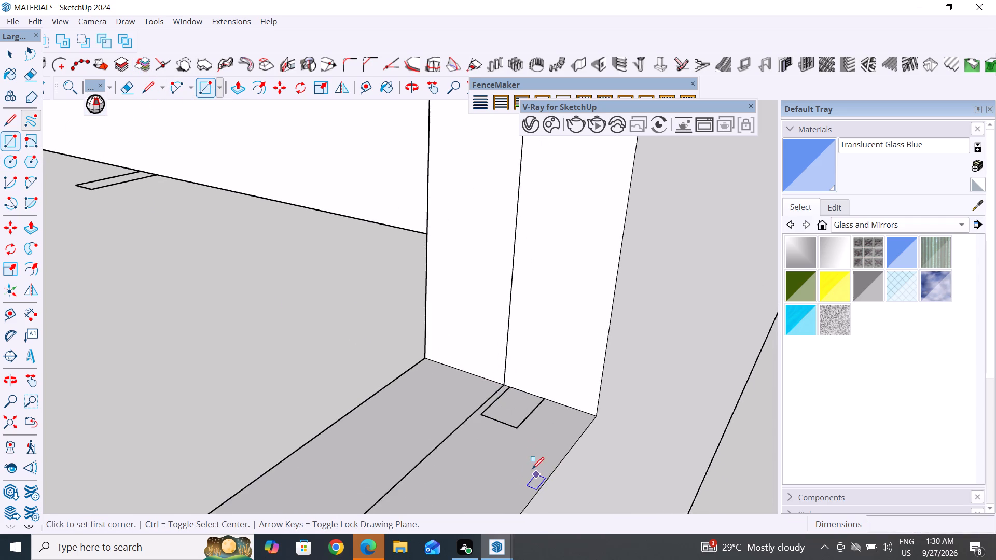
scroll(532, 469, up, 6)
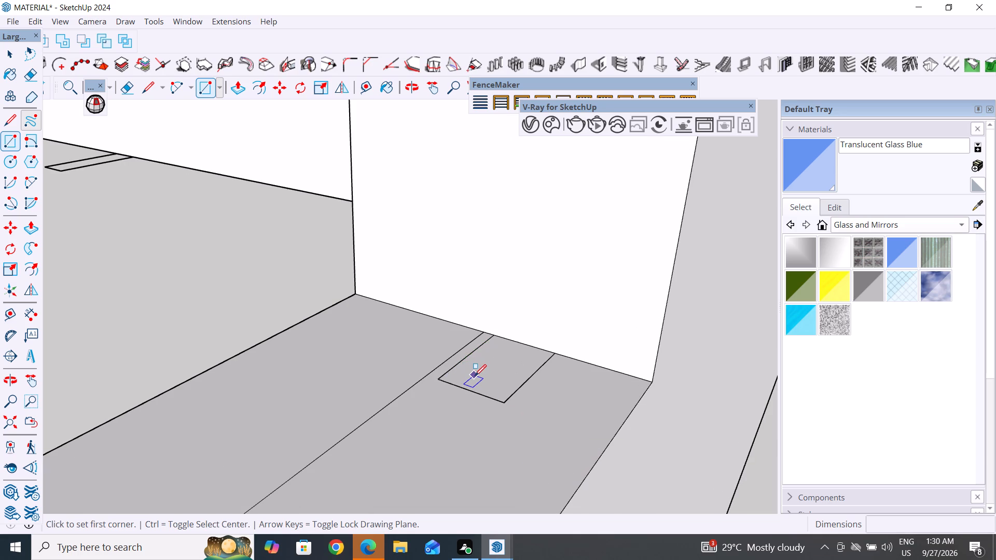
scroll(475, 376, up, 4)
click(465, 372)
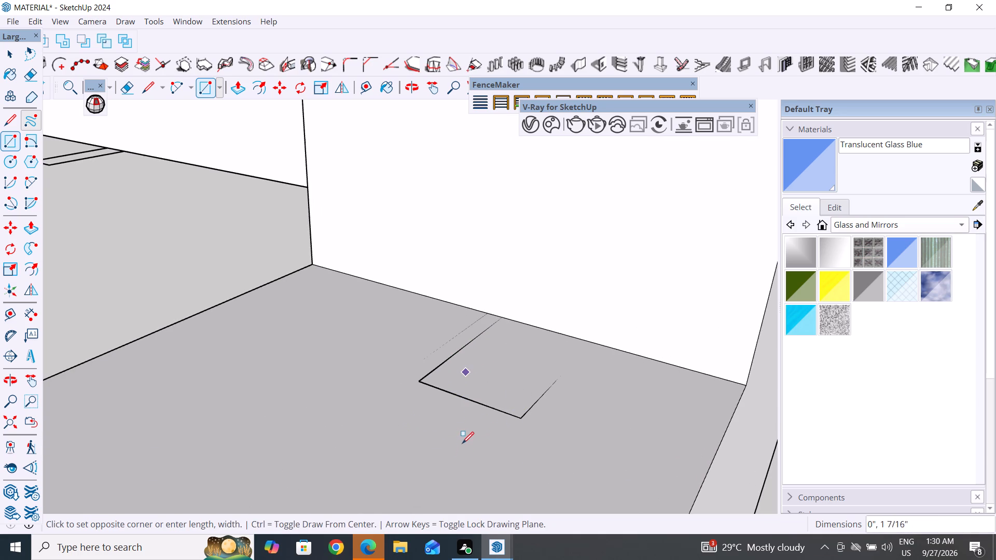
middle_drag(463, 432, 487, 396)
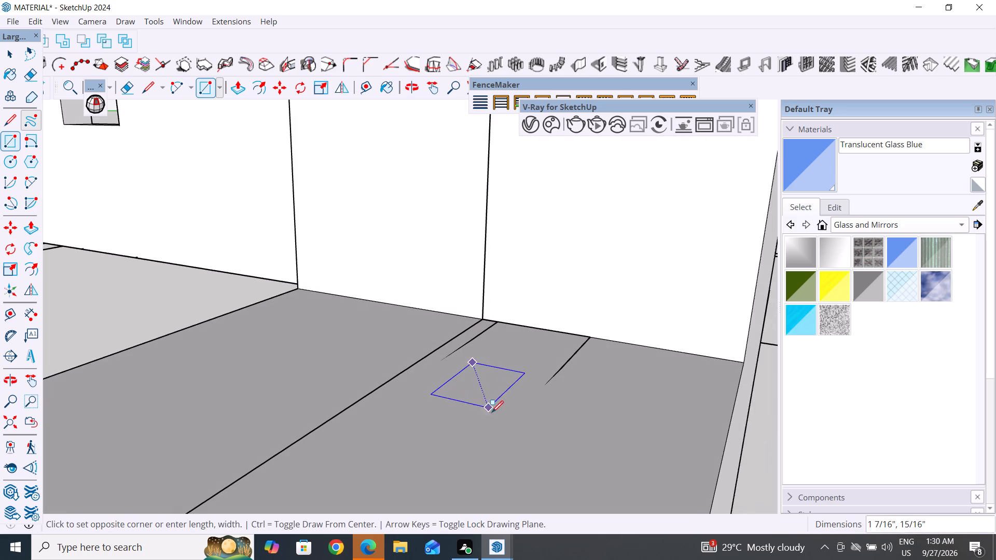
click(494, 415)
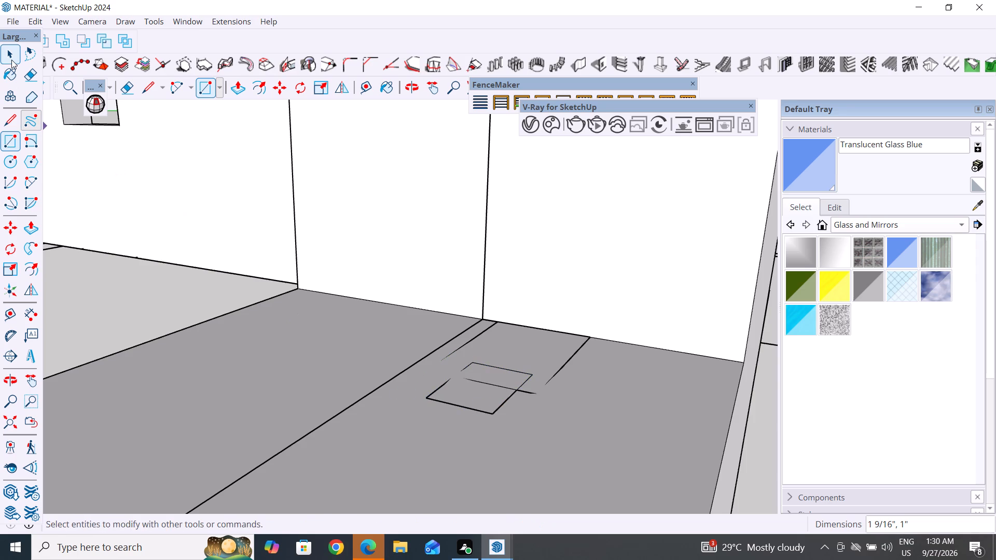
Erase the overlapping edges inside the two rectangles to leave a single stepped frame profile.
click(11, 60)
scroll(661, 328, down, 5)
middle_drag(647, 353, 586, 482)
scroll(572, 426, up, 2)
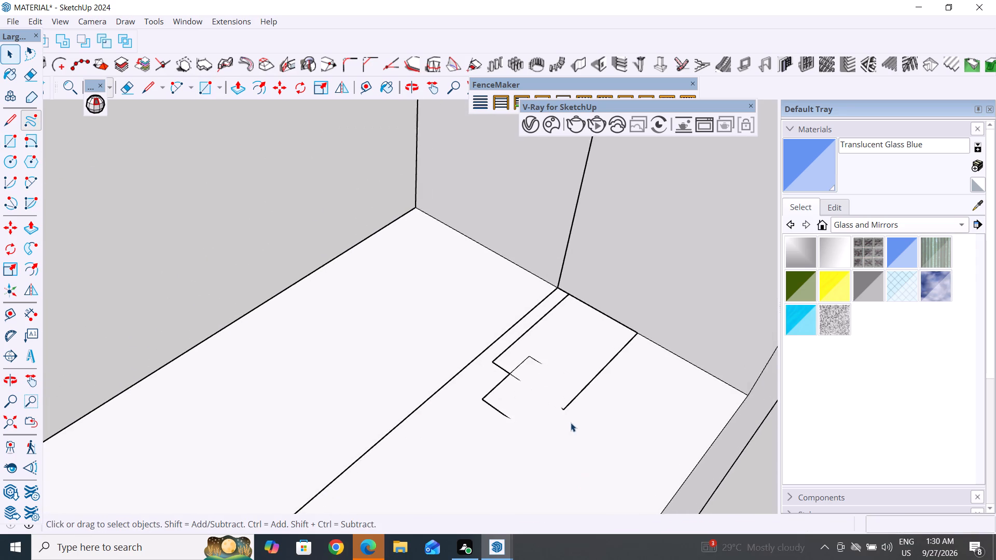
scroll(571, 423, up, 1)
middle_drag(607, 411, 602, 357)
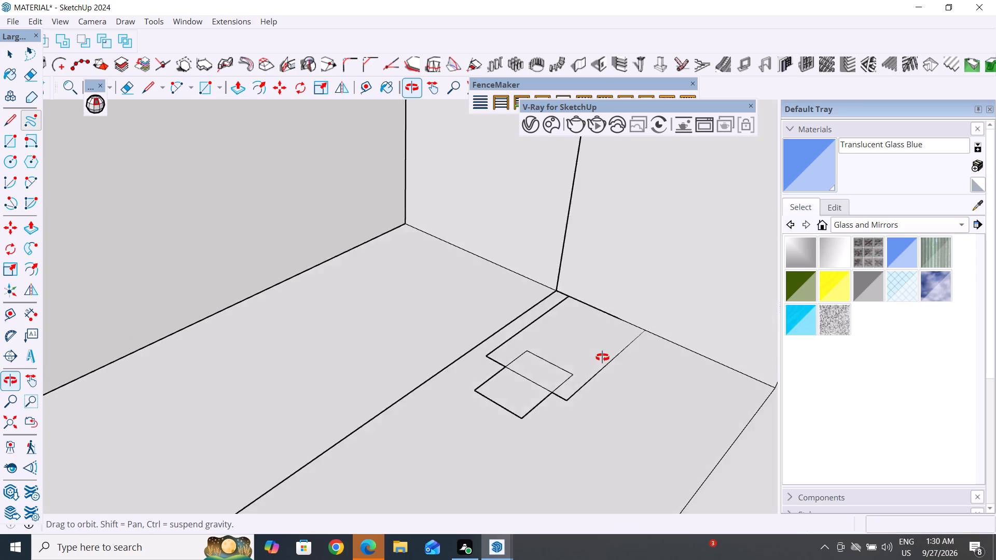
middle_drag(602, 357, 620, 360)
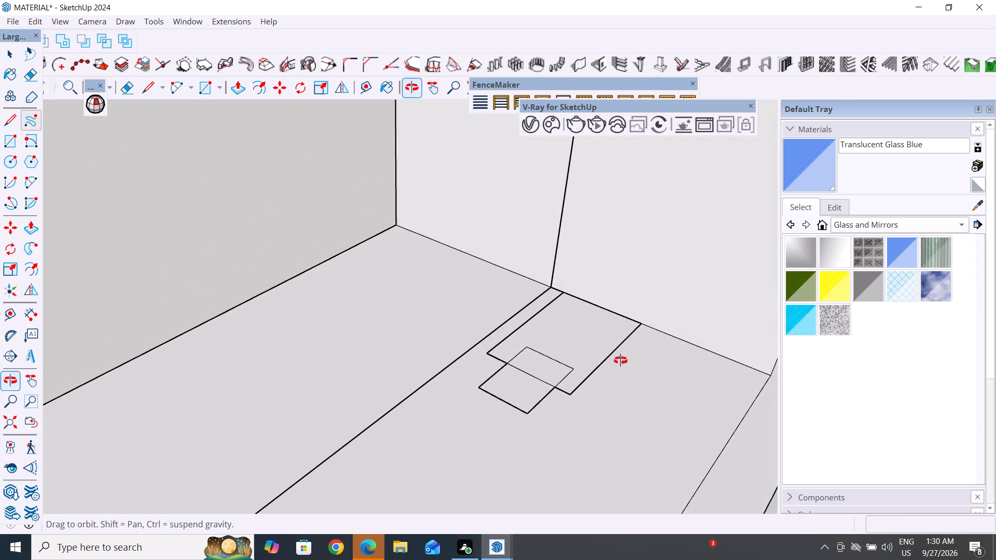
middle_drag(620, 360, 621, 360)
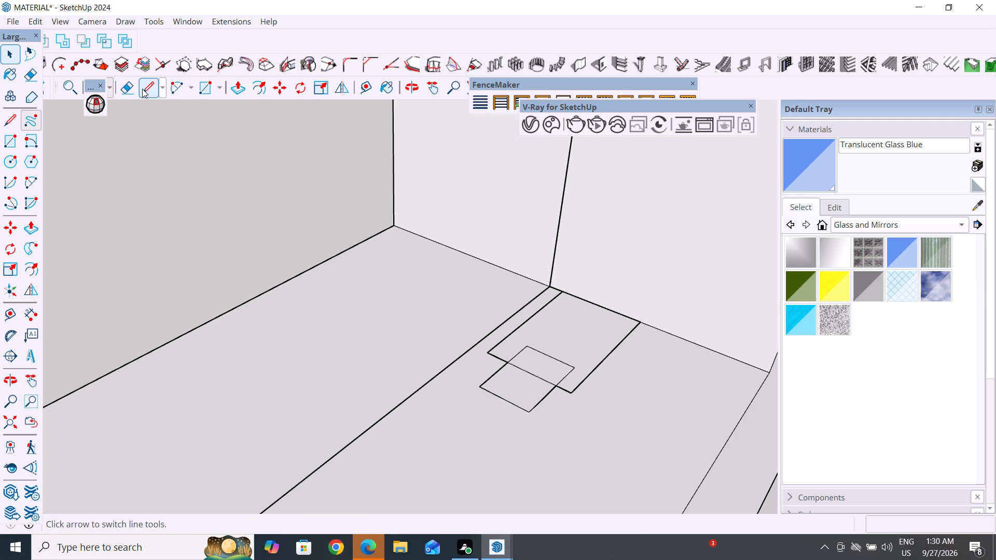
click(124, 85)
drag(517, 386, 571, 341)
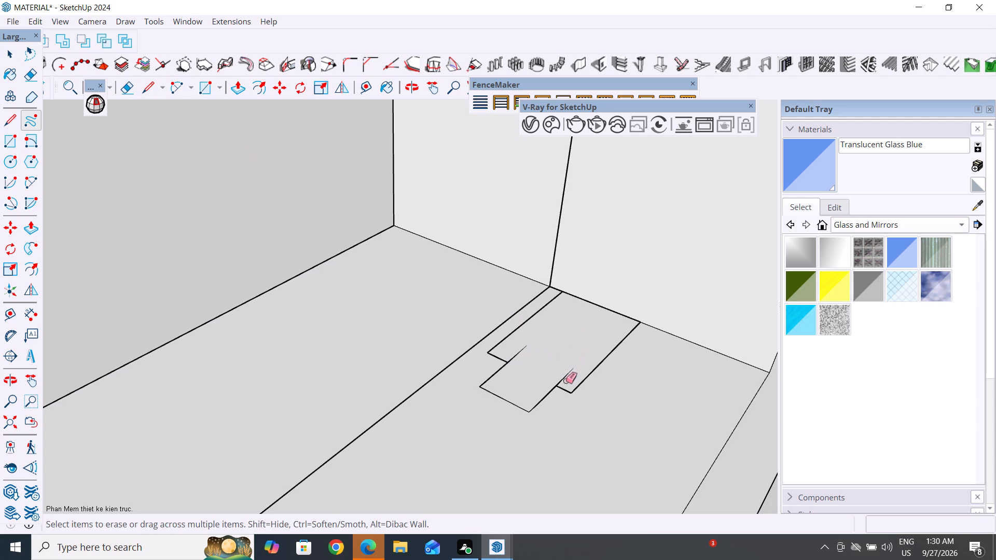
drag(567, 381, 515, 341)
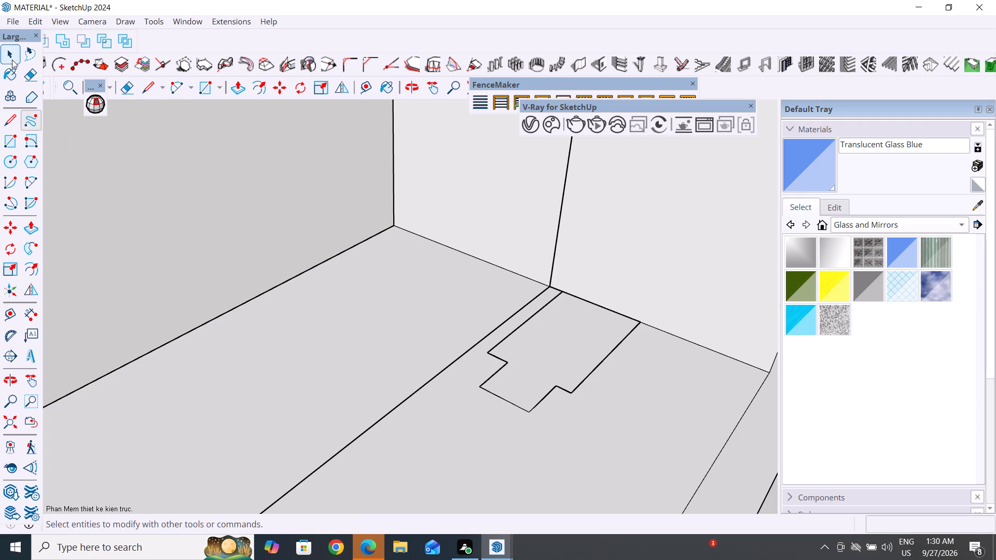
Select the sill, head and both jamb centre lines around the window opening and weld them into one path.
click(11, 59)
click(445, 370)
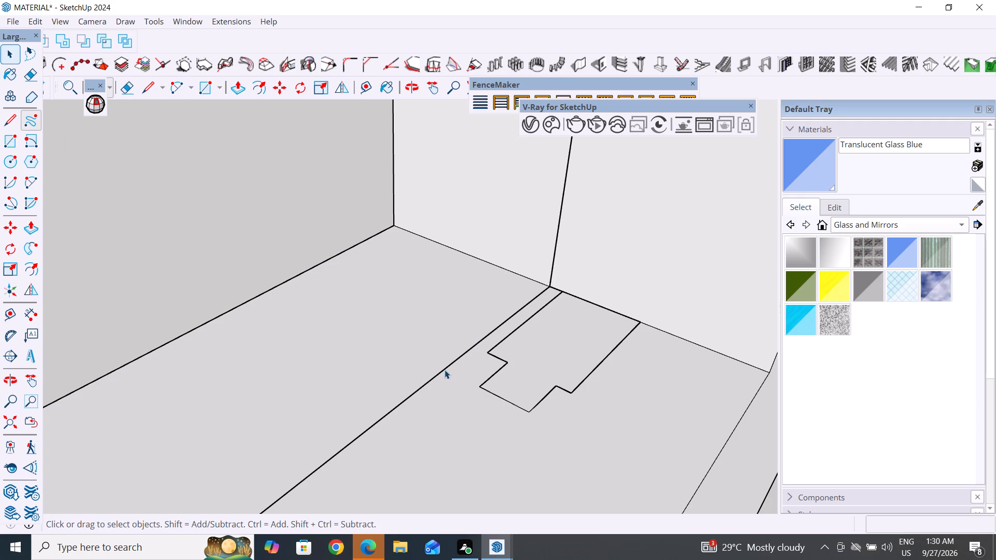
shift+click(555, 257)
scroll(660, 391, down, 19)
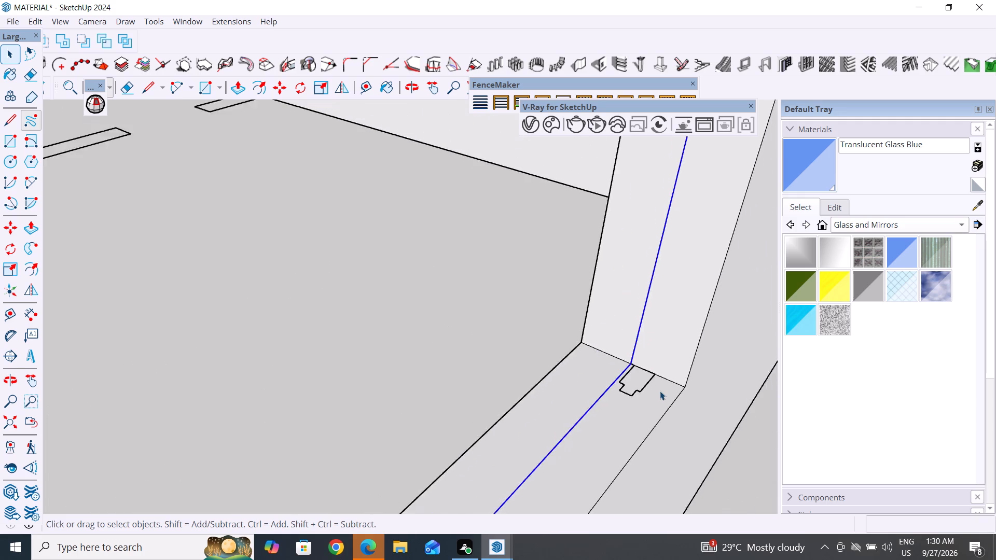
middle_drag(651, 410, 610, 330)
scroll(631, 369, down, 6)
middle_drag(589, 435, 495, 473)
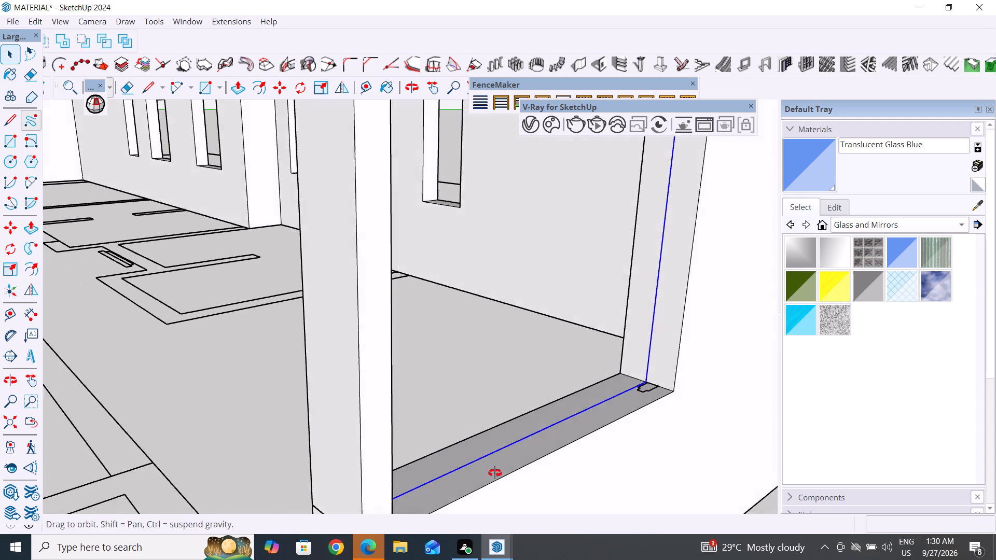
middle_drag(495, 473, 266, 483)
shift+click(206, 402)
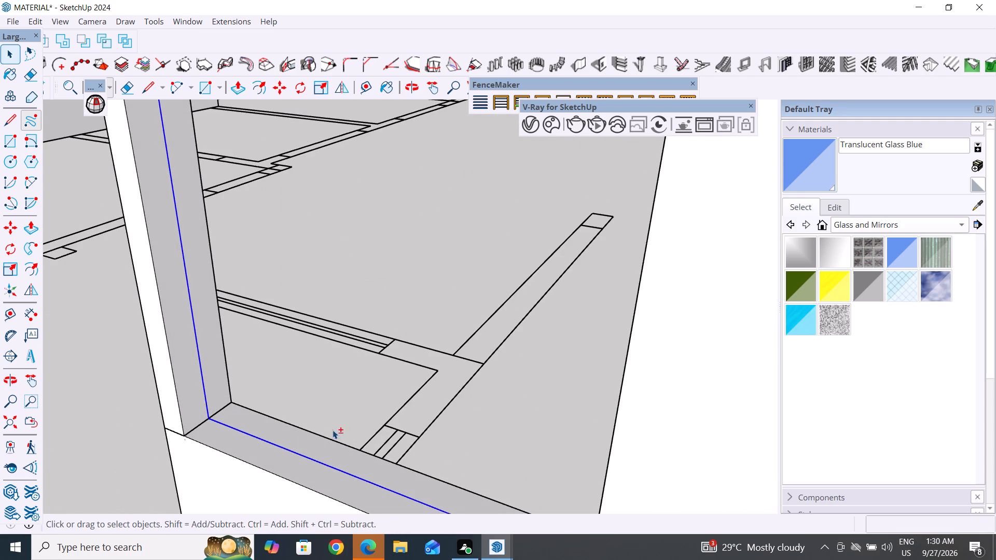
scroll(377, 478, down, 6)
middle_drag(355, 456, 461, 199)
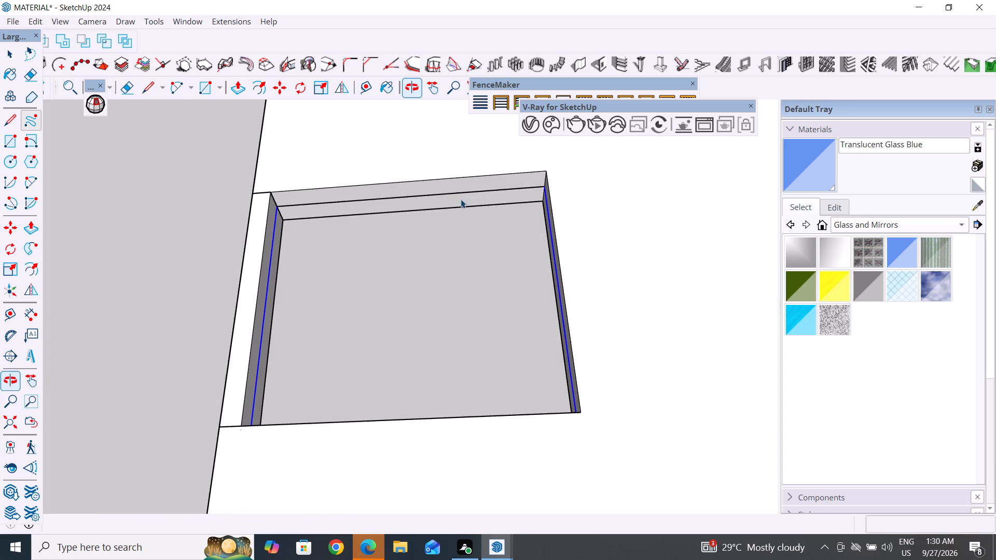
shift+click(468, 192)
middle_drag(491, 258, 494, 260)
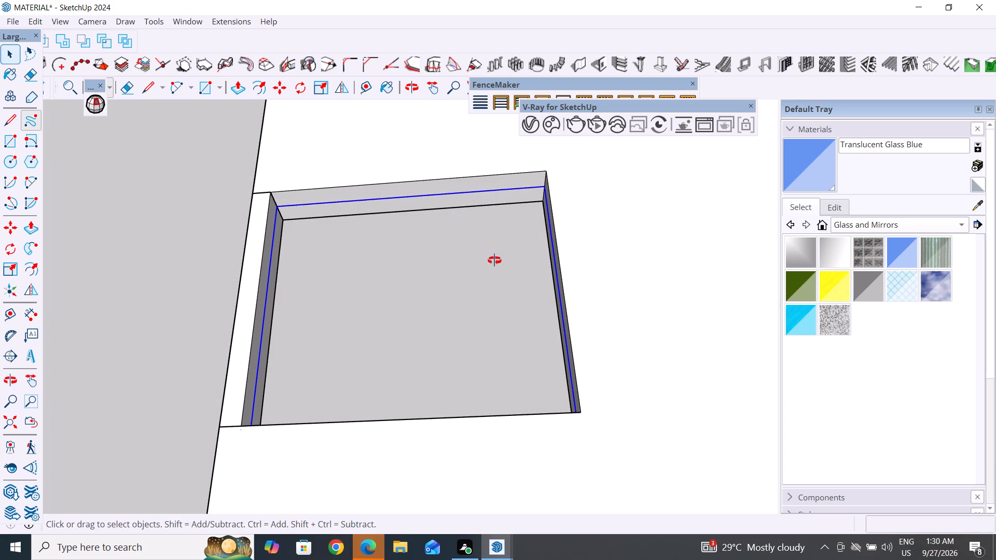
middle_drag(494, 260, 568, 487)
scroll(526, 388, up, 3)
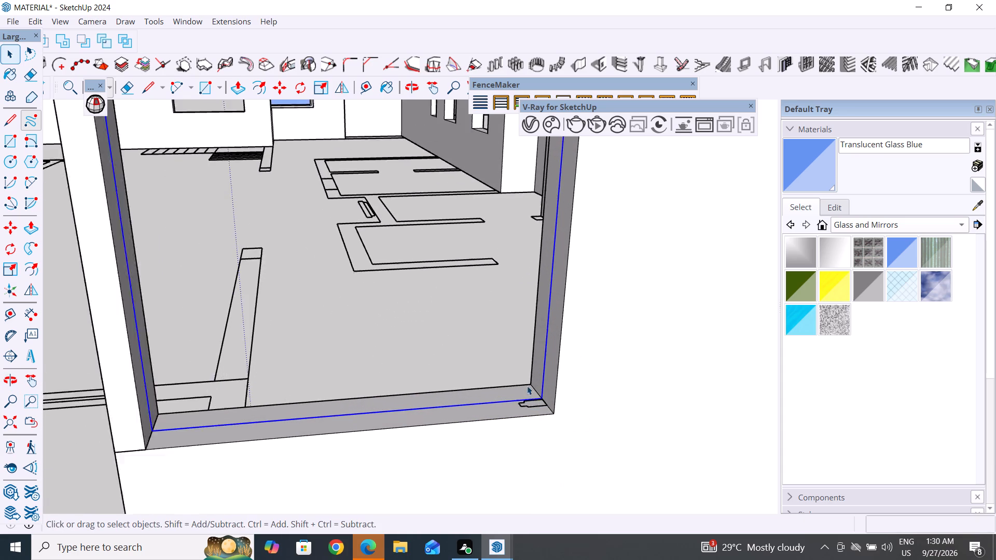
scroll(527, 386, up, 2)
middle_drag(531, 402, 551, 474)
scroll(524, 374, up, 14)
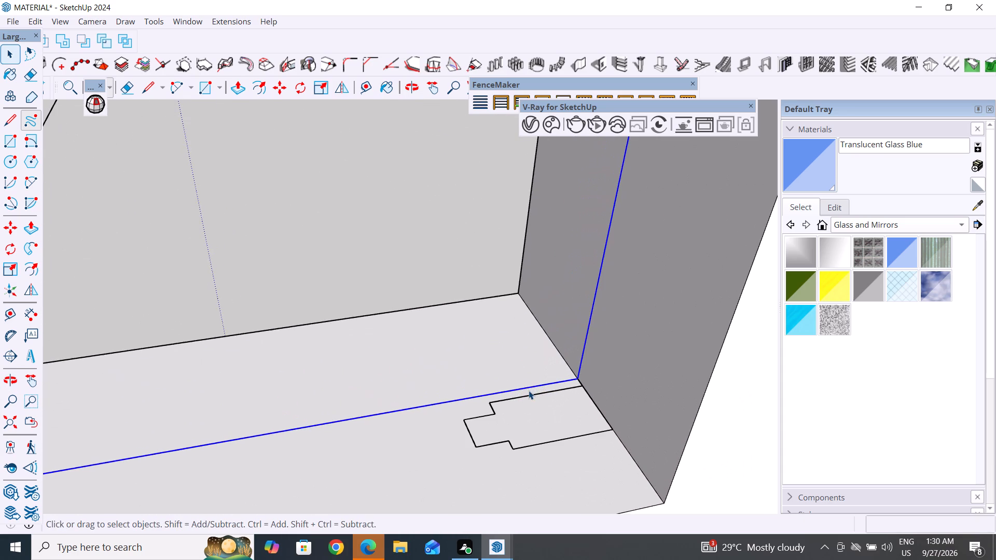
scroll(577, 373, up, 6)
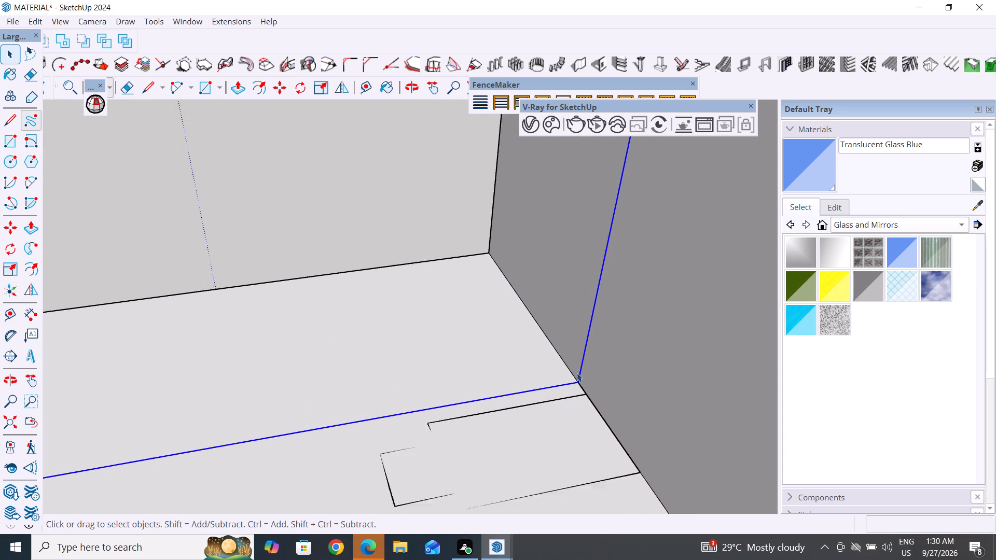
scroll(577, 373, up, 6)
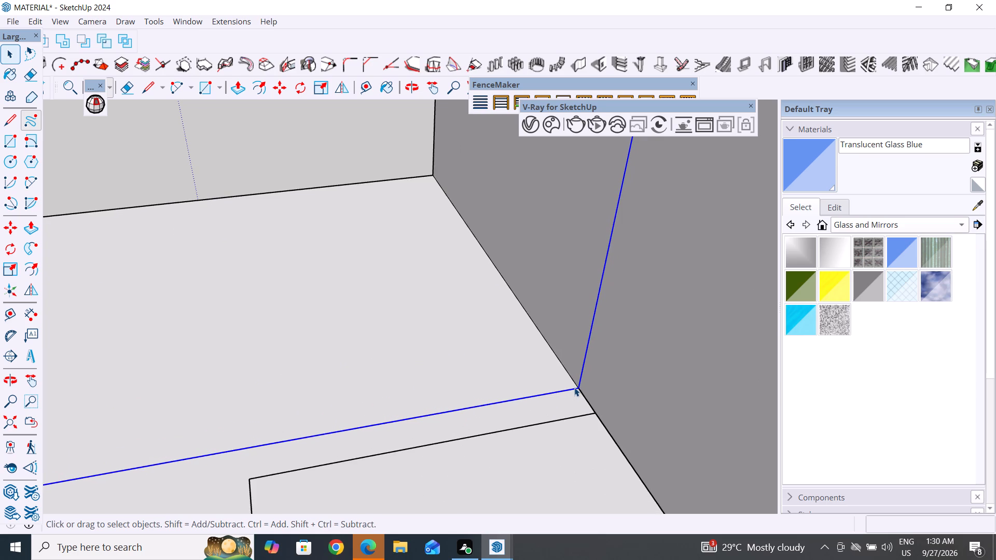
scroll(578, 388, up, 7)
right_click(578, 388)
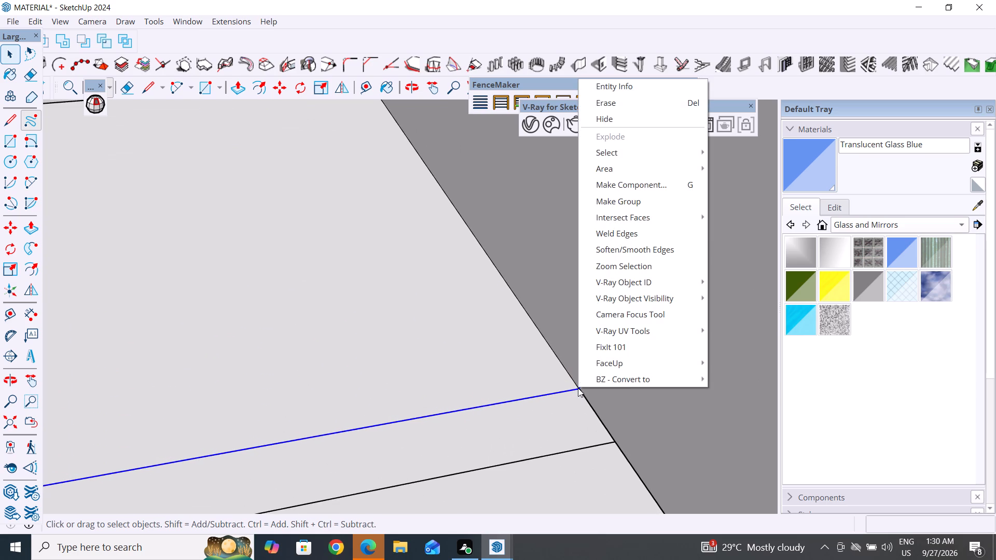
click(629, 236)
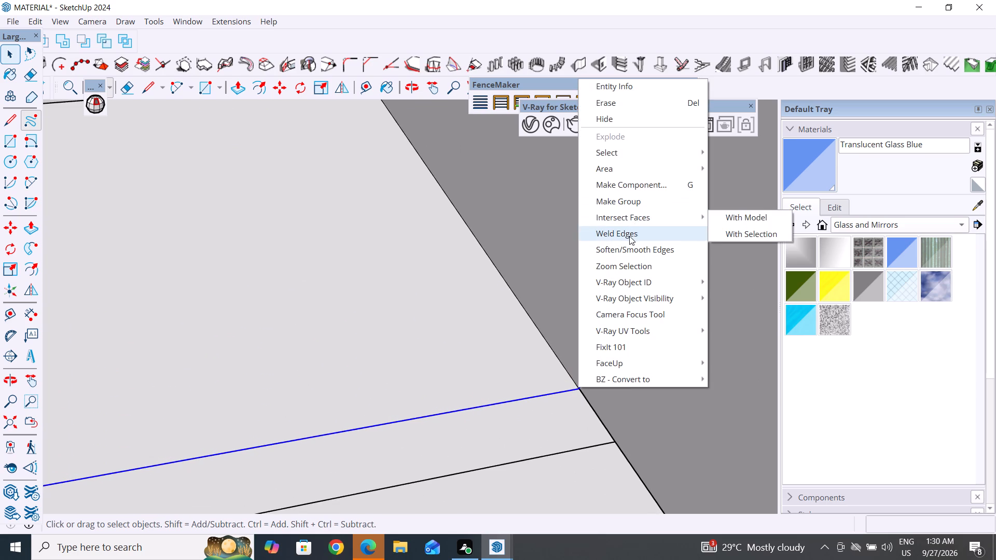
Extrude the stepped profile along the welded centre-line path with Follow Me to form the window frame.
scroll(585, 365, down, 12)
middle_drag(417, 416, 606, 398)
scroll(339, 427, down, 7)
middle_drag(524, 454, 548, 478)
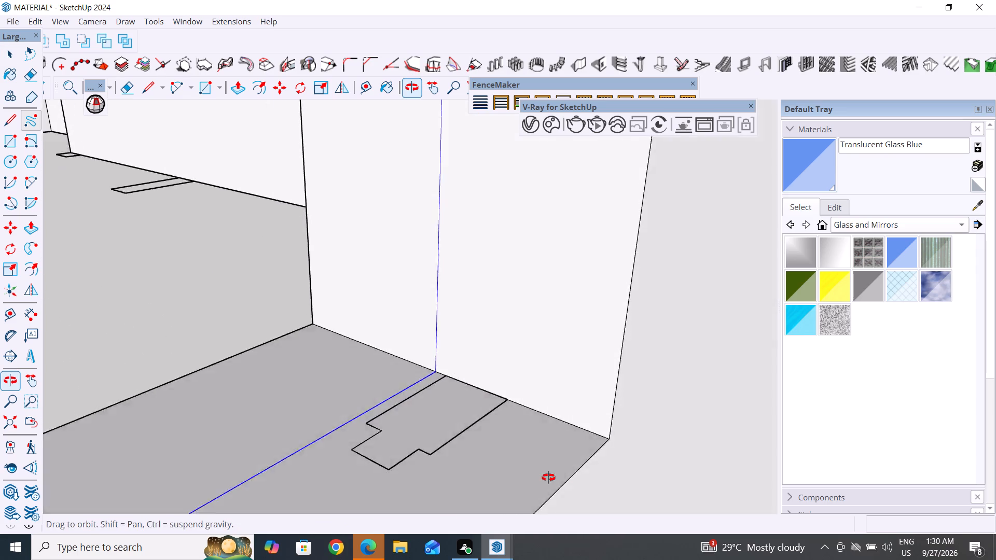
middle_drag(548, 478, 568, 490)
middle_drag(473, 411, 397, 374)
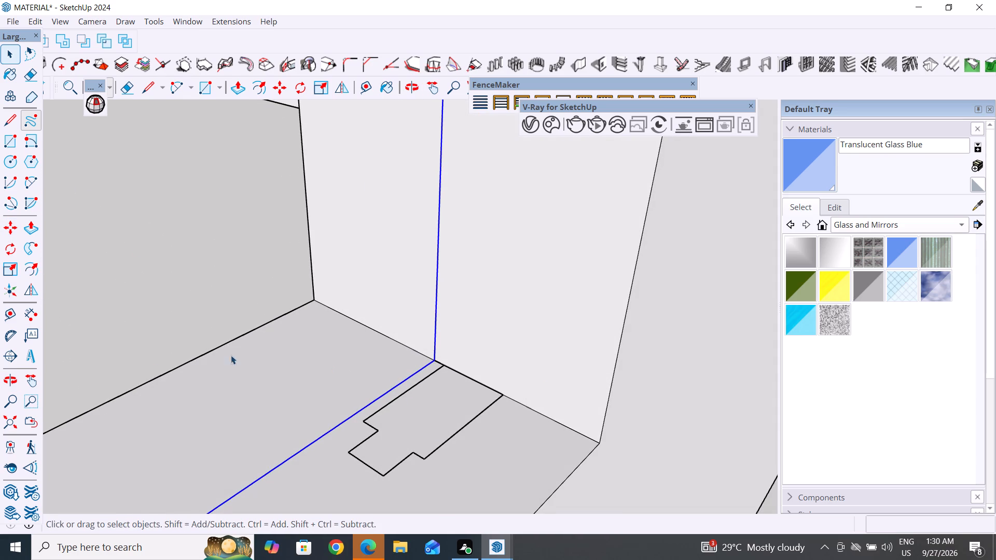
click(32, 247)
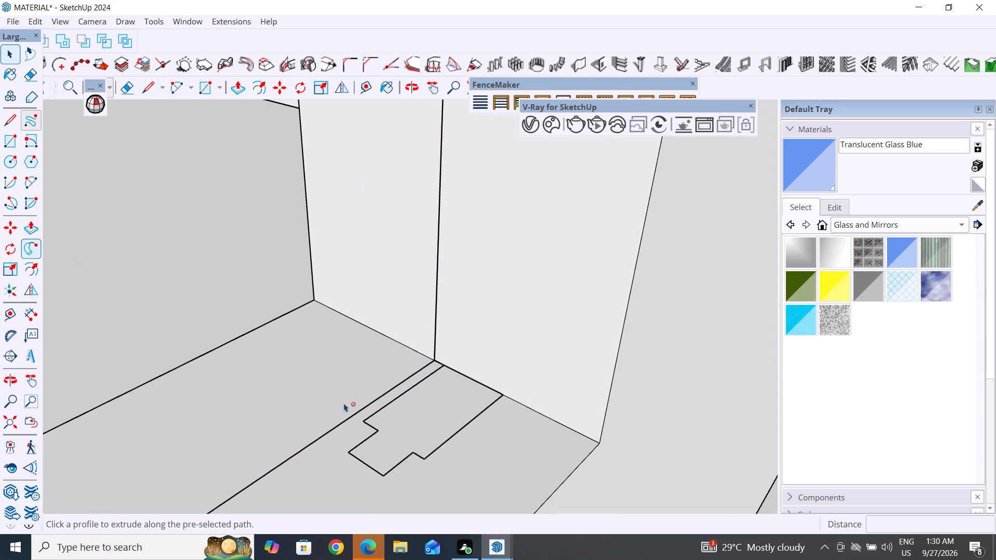
click(410, 437)
scroll(502, 443, down, 5)
middle_drag(335, 407, 576, 428)
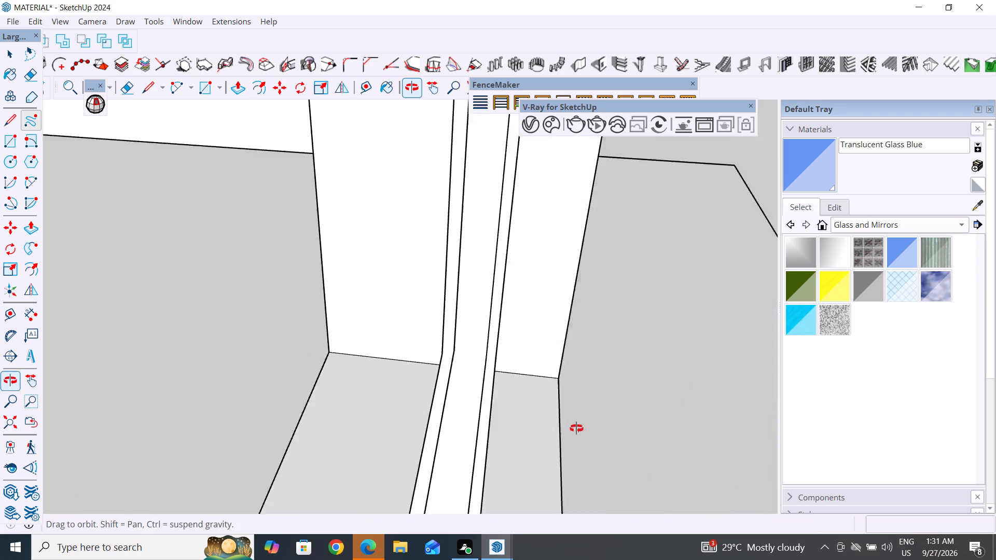
middle_drag(576, 428, 658, 418)
Delete the leftover welded centre-line path around the window opening.
click(15, 49)
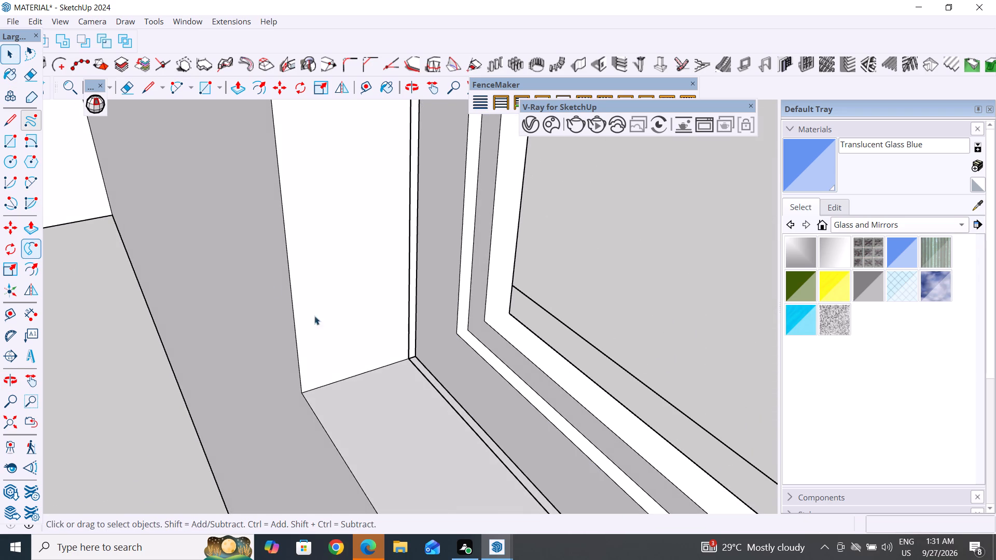
click(421, 375)
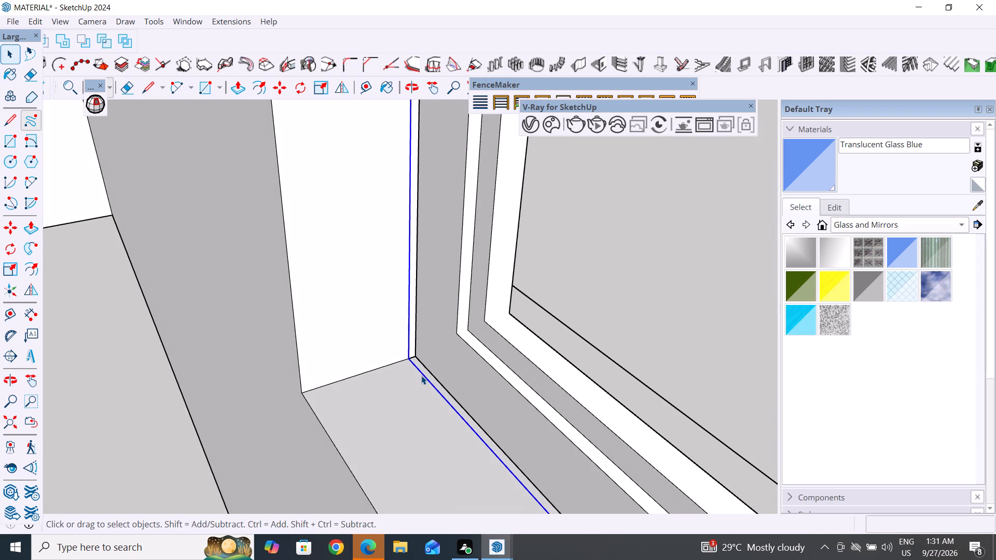
key(Delete)
Select the window frame's inner band and draw a 1" line across its bottom corner.
scroll(679, 344, down, 1)
middle_drag(672, 345, 349, 370)
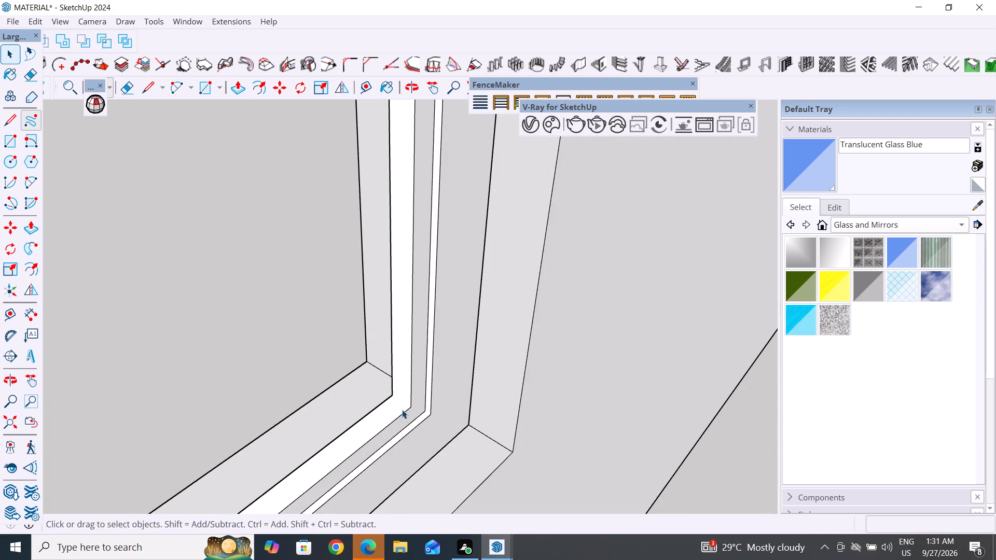
click(402, 410)
click(12, 124)
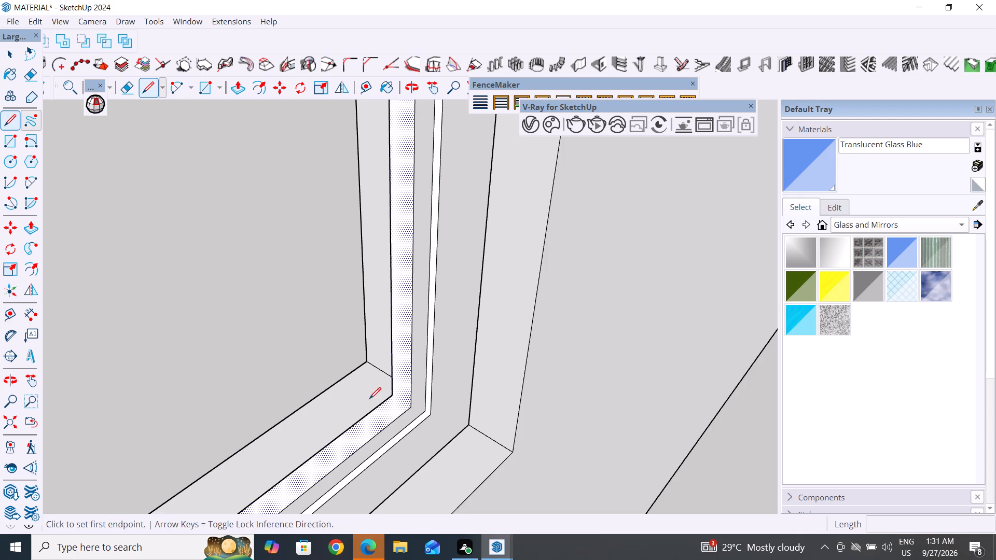
scroll(378, 399, up, 4)
click(399, 395)
click(435, 415)
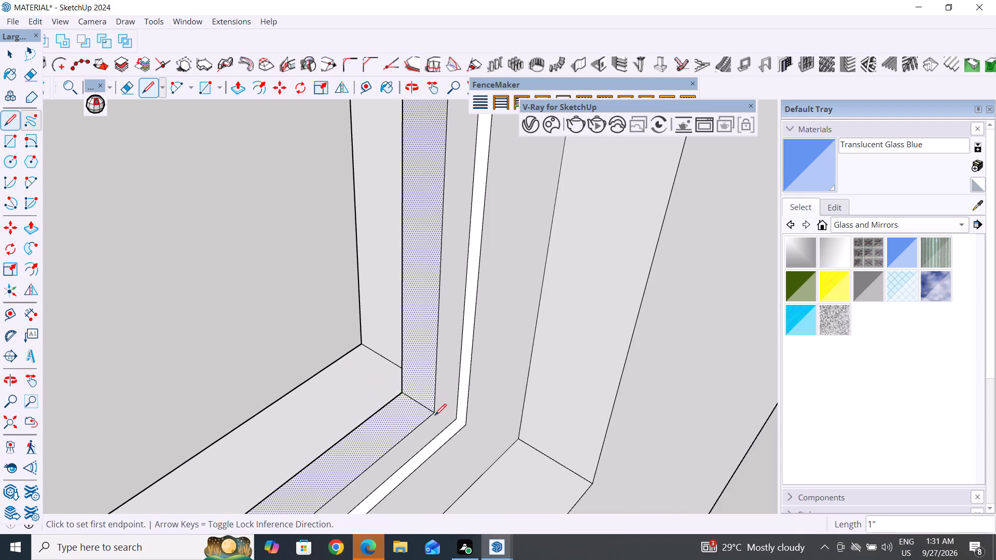
Draw a 1" line across the inner band at the frame's bottom corner beside the pillar, seen from outside, and clear the selection.
scroll(615, 408, down, 20)
scroll(615, 407, up, 1)
scroll(615, 407, down, 8)
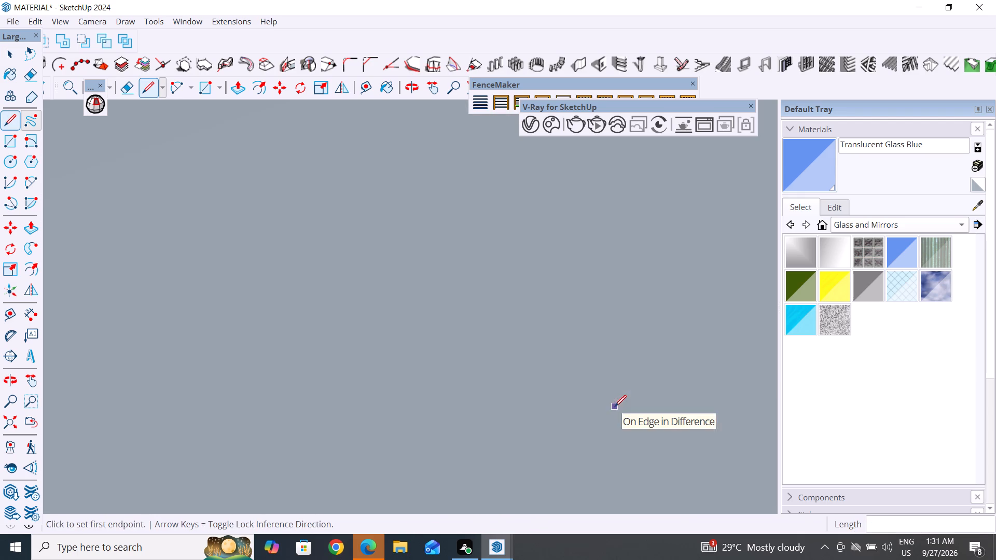
middle_drag(522, 399, 454, 341)
scroll(454, 341, down, 1)
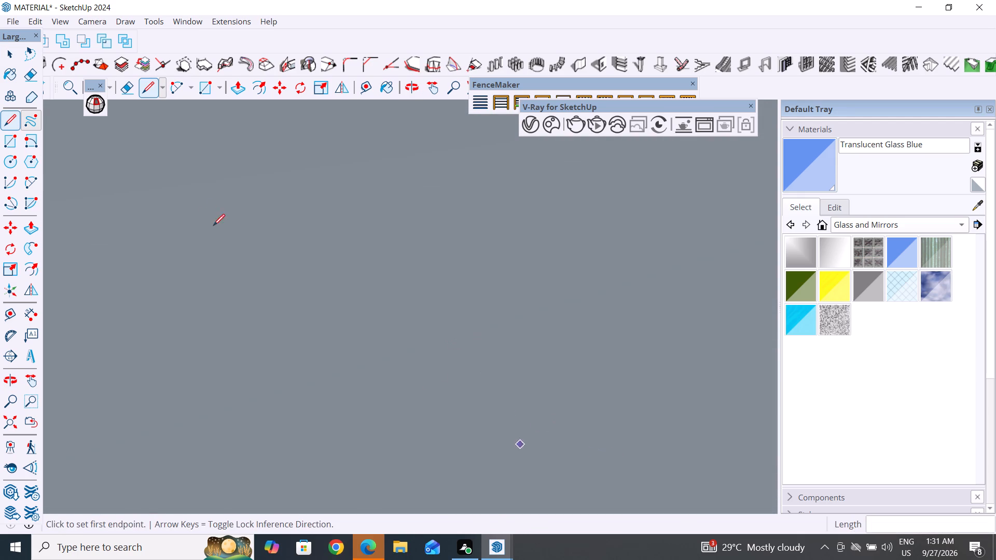
click(13, 52)
scroll(593, 399, down, 12)
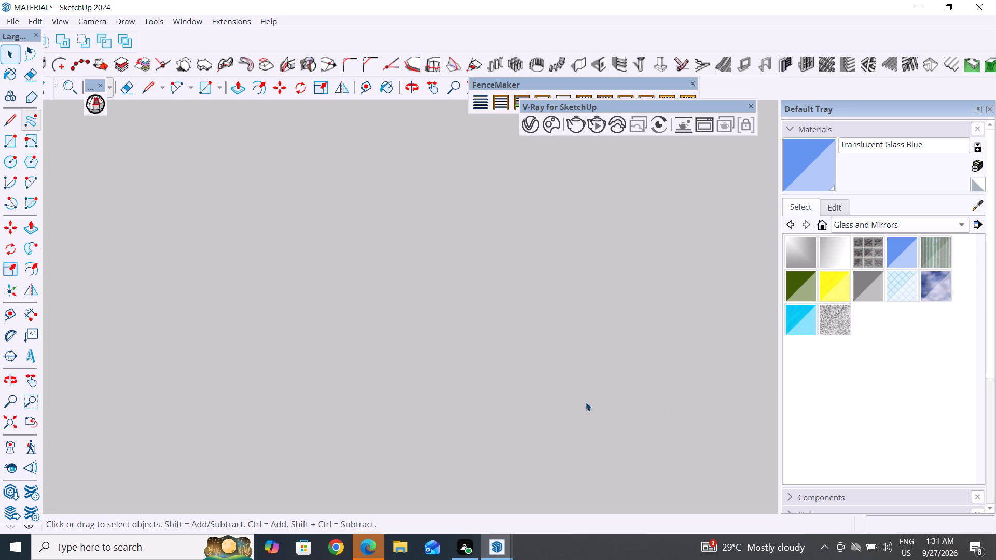
scroll(586, 402, down, 4)
scroll(299, 293, down, 19)
scroll(336, 299, down, 6)
scroll(331, 251, down, 6)
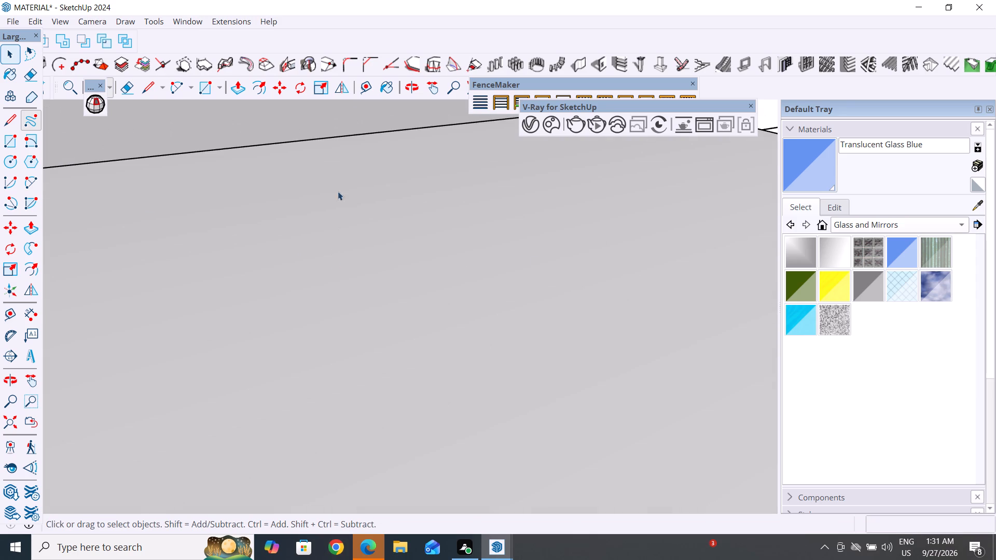
scroll(407, 302, down, 20)
scroll(407, 302, down, 1)
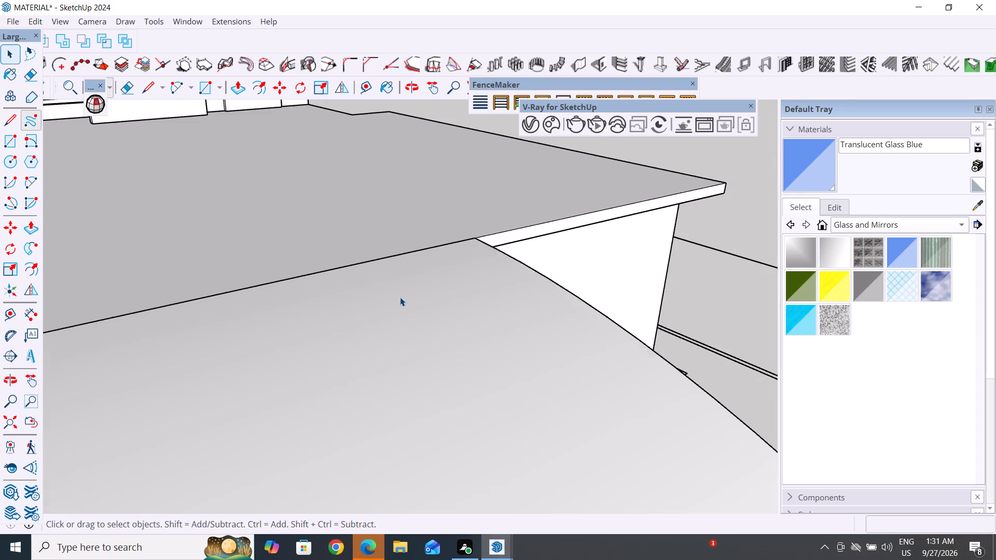
scroll(400, 297, down, 6)
middle_drag(456, 359, 333, 264)
scroll(520, 375, up, 4)
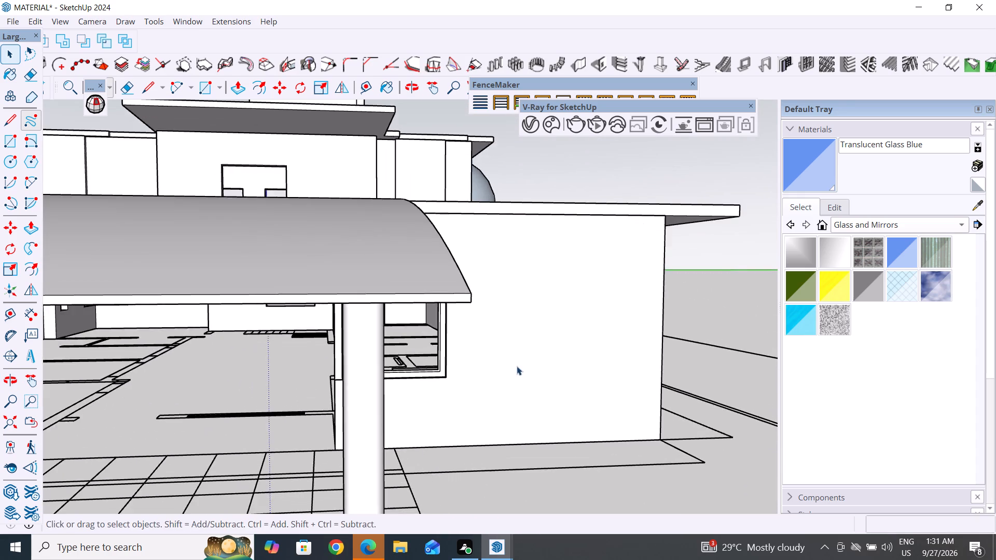
middle_drag(506, 361, 292, 396)
scroll(437, 353, up, 13)
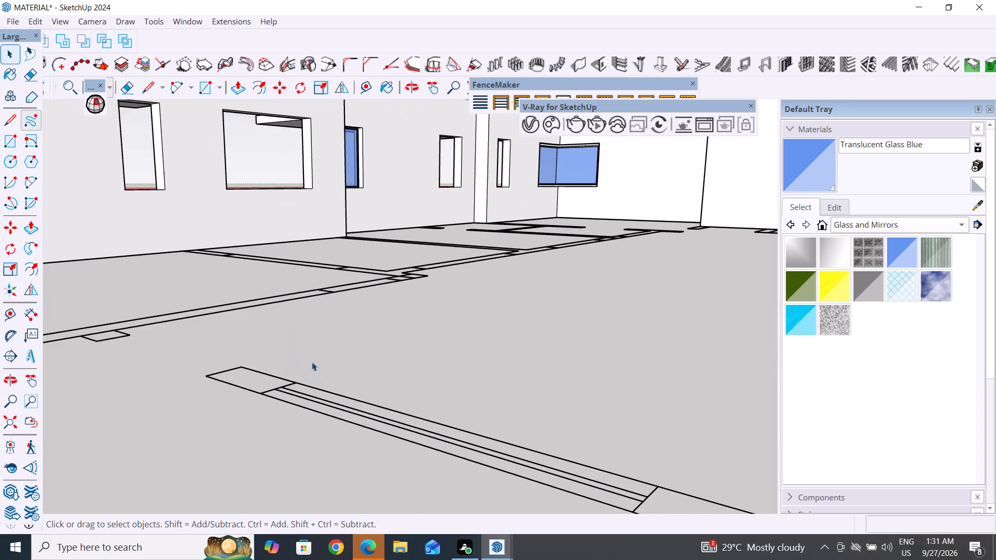
scroll(414, 356, down, 3)
middle_drag(414, 356, 373, 382)
scroll(530, 342, down, 5)
scroll(388, 188, down, 4)
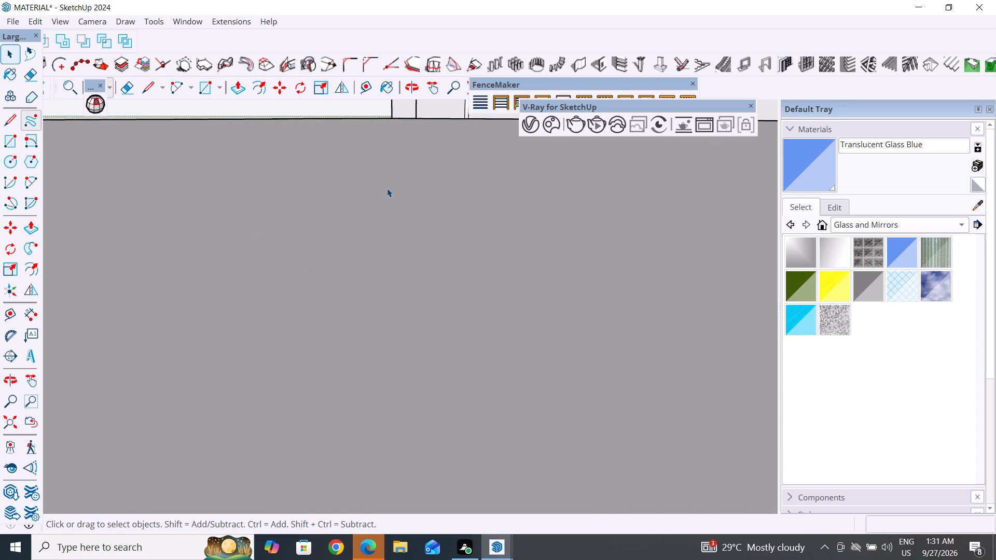
scroll(387, 188, down, 4)
scroll(452, 353, down, 13)
scroll(450, 349, up, 1)
scroll(450, 349, down, 14)
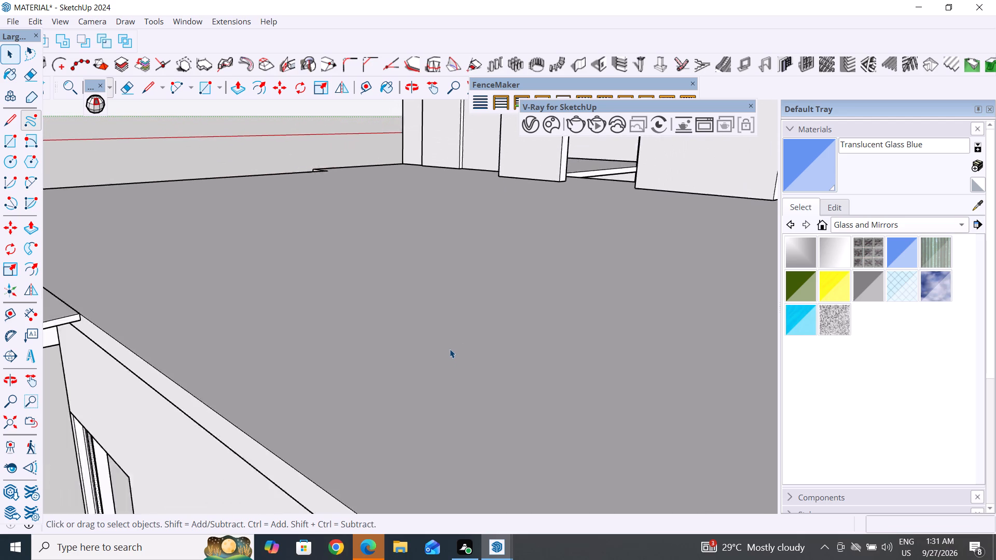
scroll(450, 349, down, 17)
scroll(352, 408, up, 17)
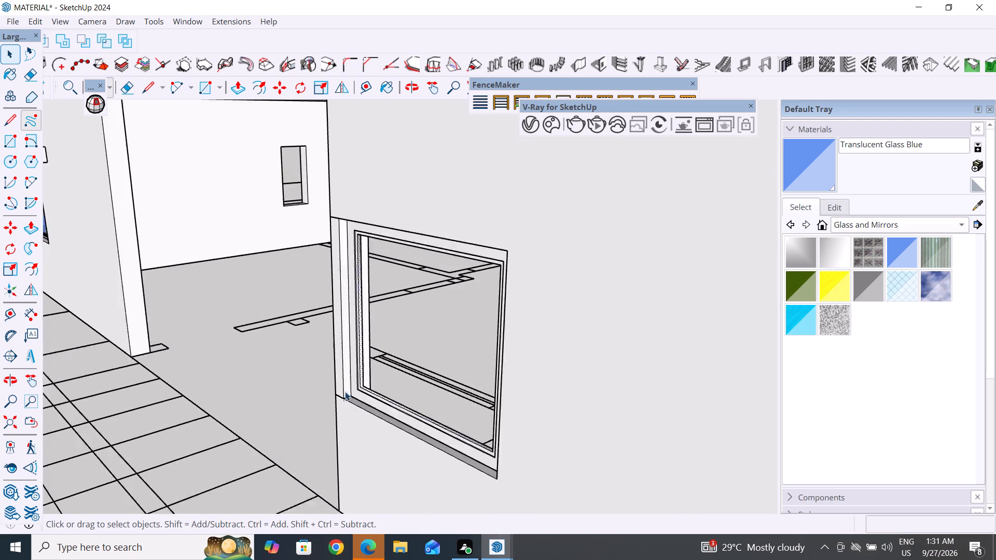
scroll(363, 391, up, 1)
middle_drag(363, 391, 337, 396)
scroll(352, 384, up, 9)
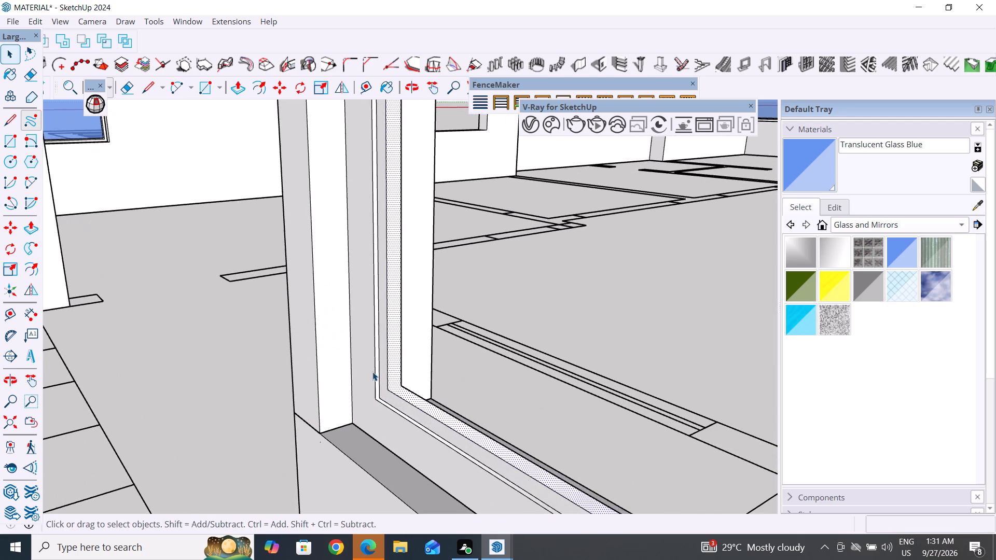
scroll(372, 372, up, 12)
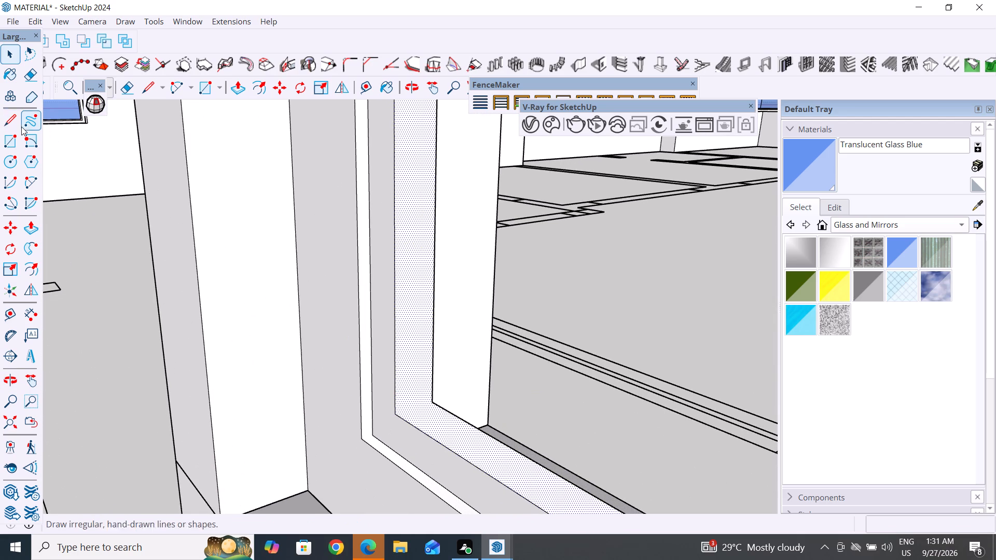
click(11, 119)
scroll(416, 417, up, 4)
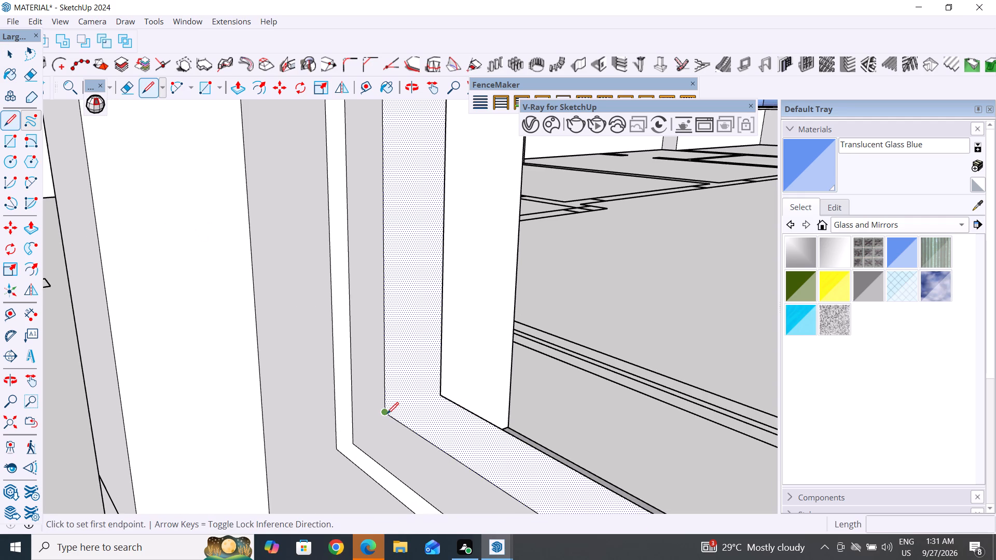
click(387, 414)
click(442, 391)
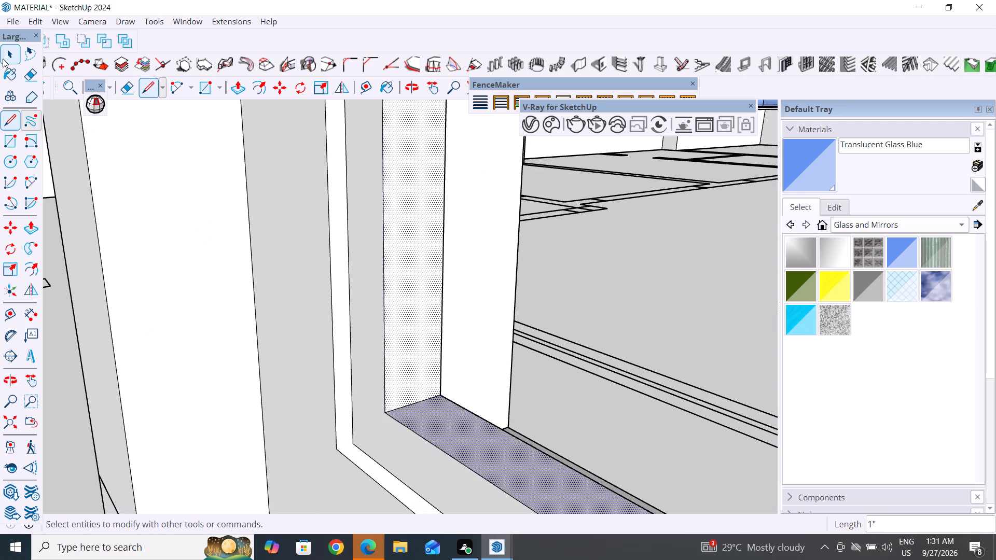
click(15, 48)
middle_drag(364, 416, 416, 428)
scroll(315, 354, down, 7)
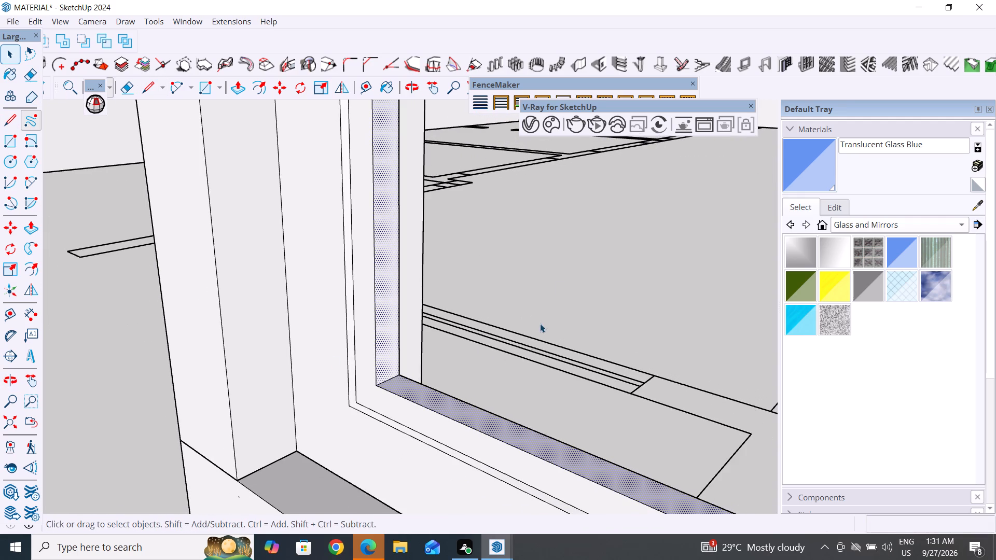
click(559, 285)
Select the narrow strip face along the bottom of the window frame and copy it.
middle_drag(312, 407, 402, 452)
scroll(245, 305, down, 6)
middle_drag(341, 432, 415, 451)
scroll(482, 360, up, 5)
scroll(477, 365, down, 4)
middle_drag(461, 407, 464, 435)
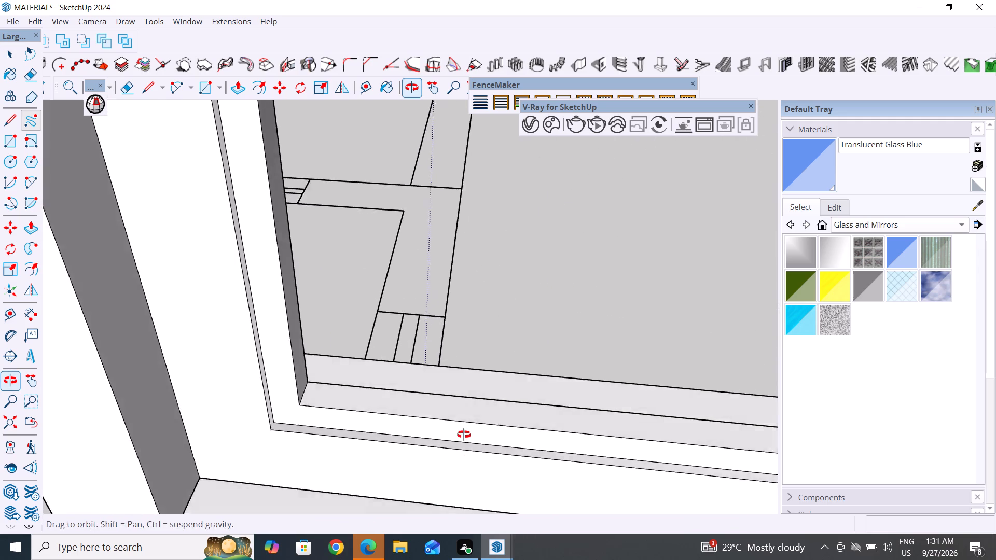
middle_drag(464, 435, 470, 481)
middle_drag(415, 422, 107, 444)
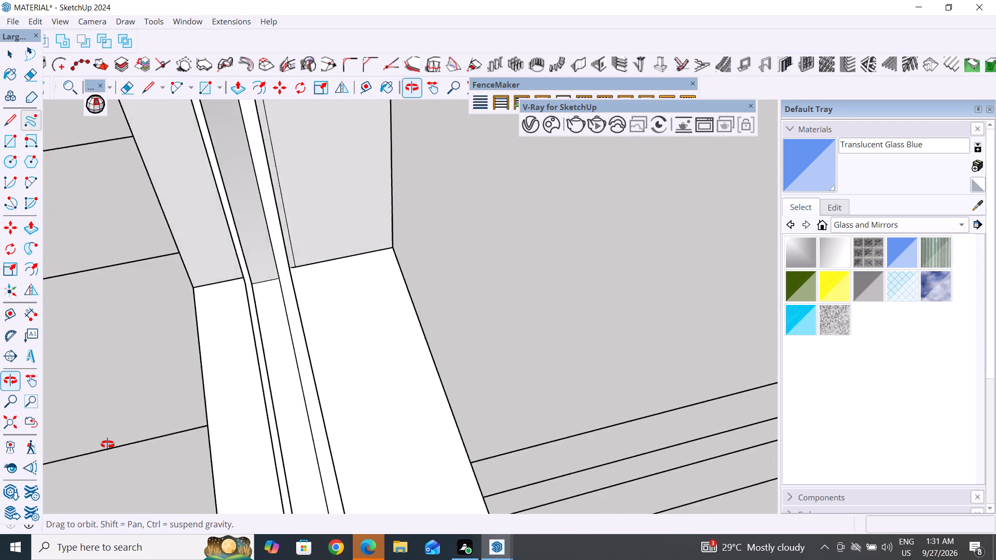
middle_drag(107, 444, 241, 459)
click(312, 397)
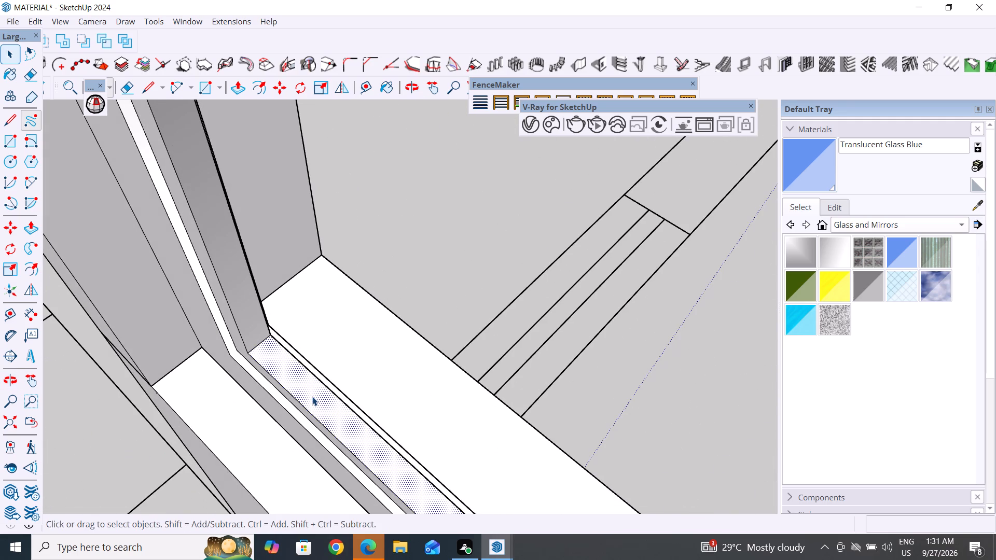
key(ctrl+c)
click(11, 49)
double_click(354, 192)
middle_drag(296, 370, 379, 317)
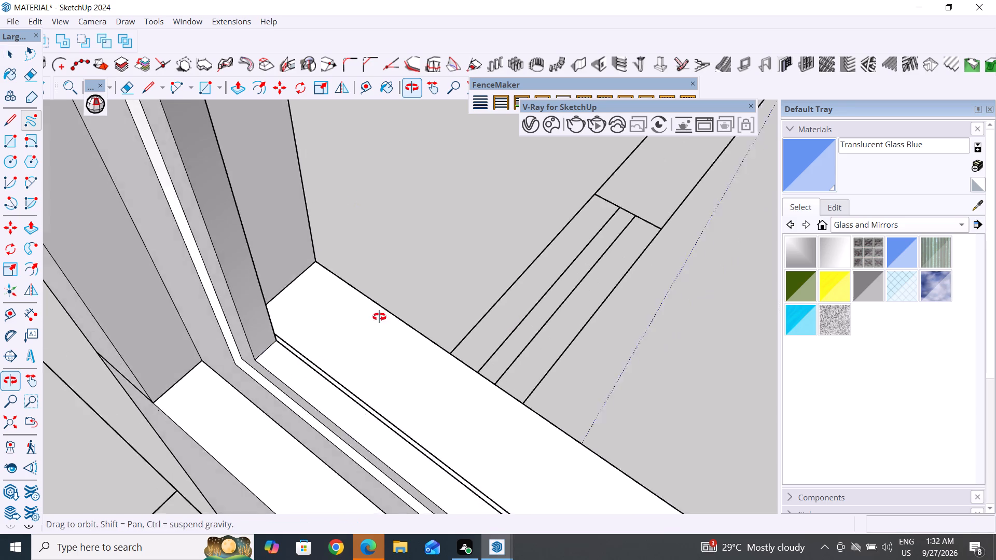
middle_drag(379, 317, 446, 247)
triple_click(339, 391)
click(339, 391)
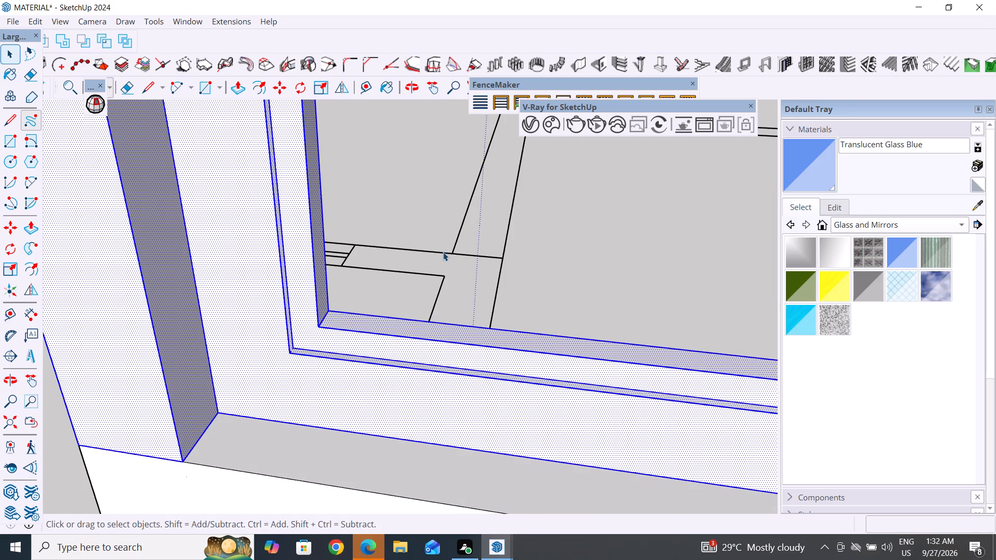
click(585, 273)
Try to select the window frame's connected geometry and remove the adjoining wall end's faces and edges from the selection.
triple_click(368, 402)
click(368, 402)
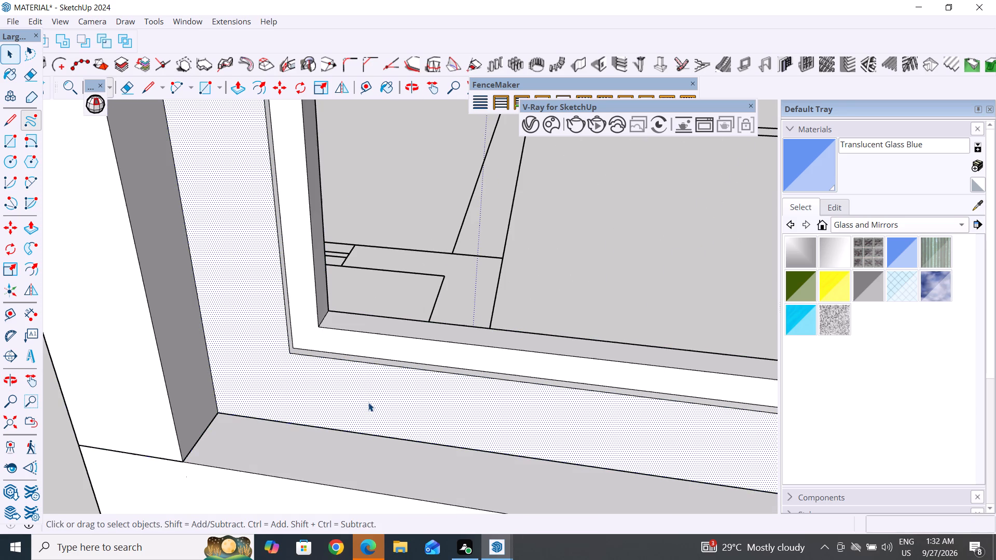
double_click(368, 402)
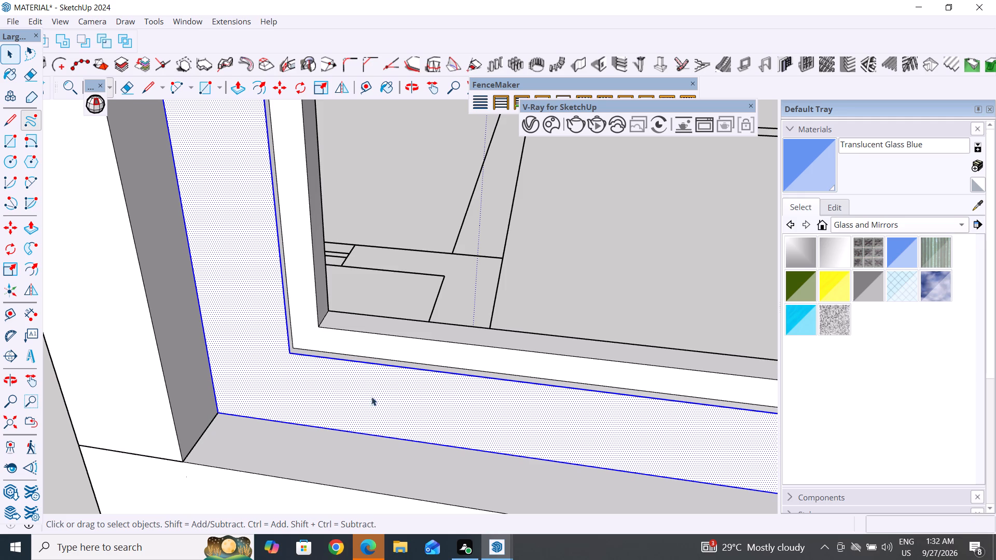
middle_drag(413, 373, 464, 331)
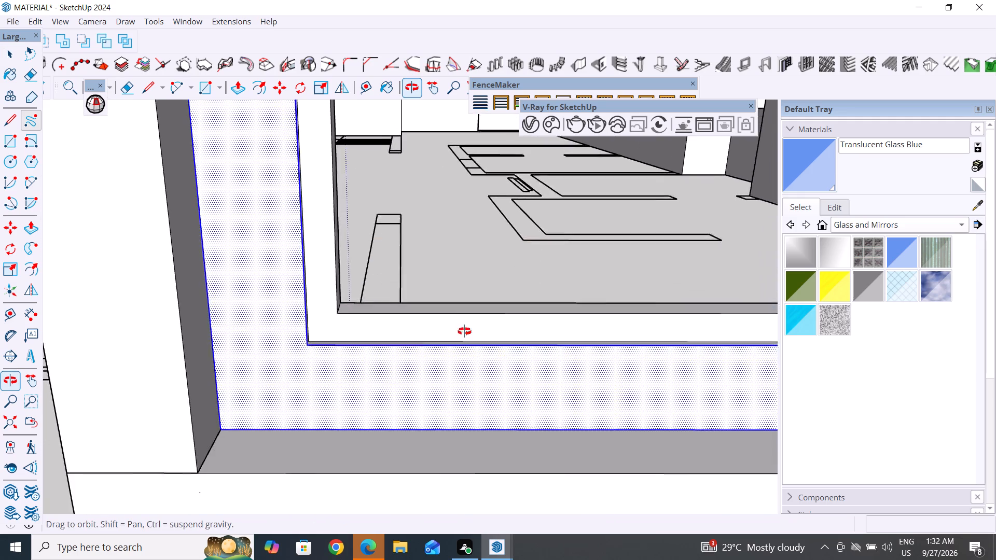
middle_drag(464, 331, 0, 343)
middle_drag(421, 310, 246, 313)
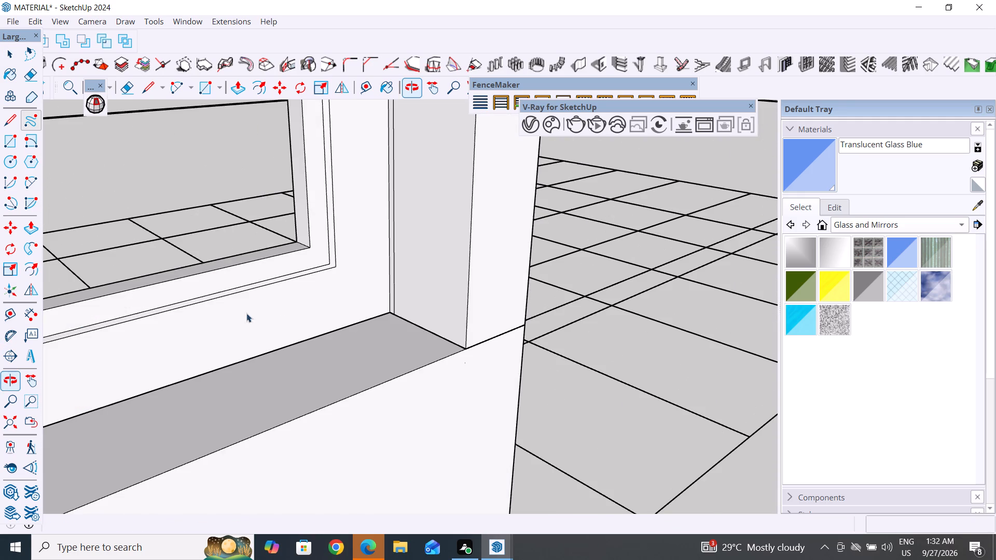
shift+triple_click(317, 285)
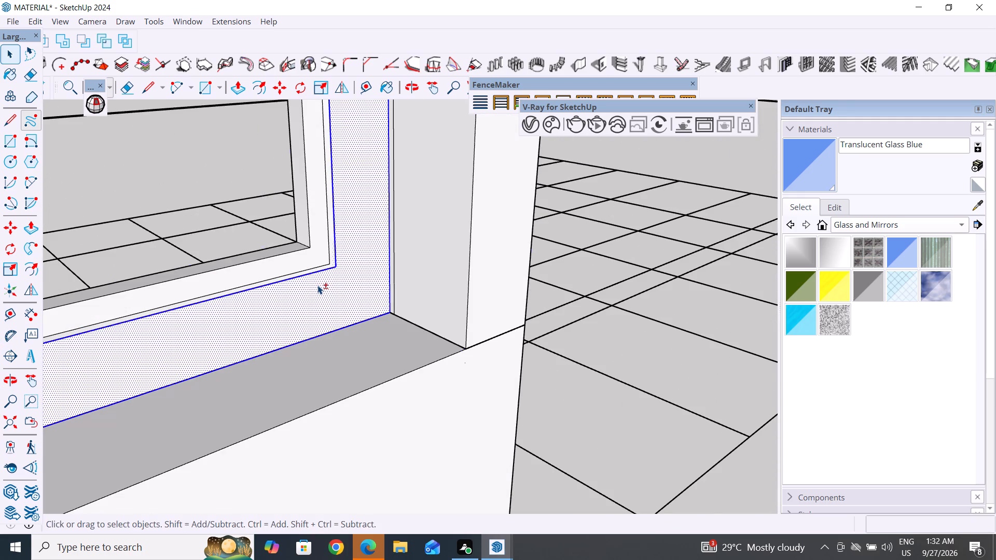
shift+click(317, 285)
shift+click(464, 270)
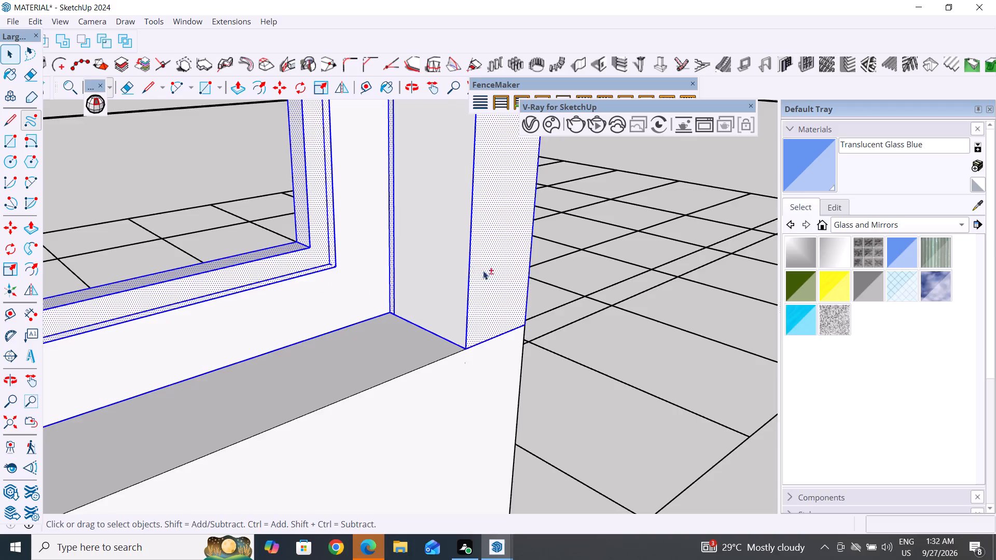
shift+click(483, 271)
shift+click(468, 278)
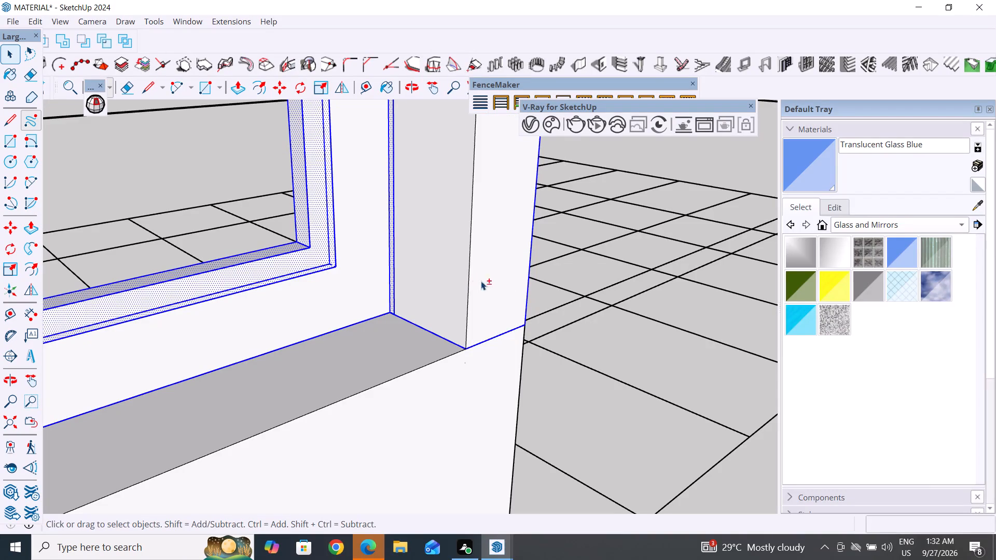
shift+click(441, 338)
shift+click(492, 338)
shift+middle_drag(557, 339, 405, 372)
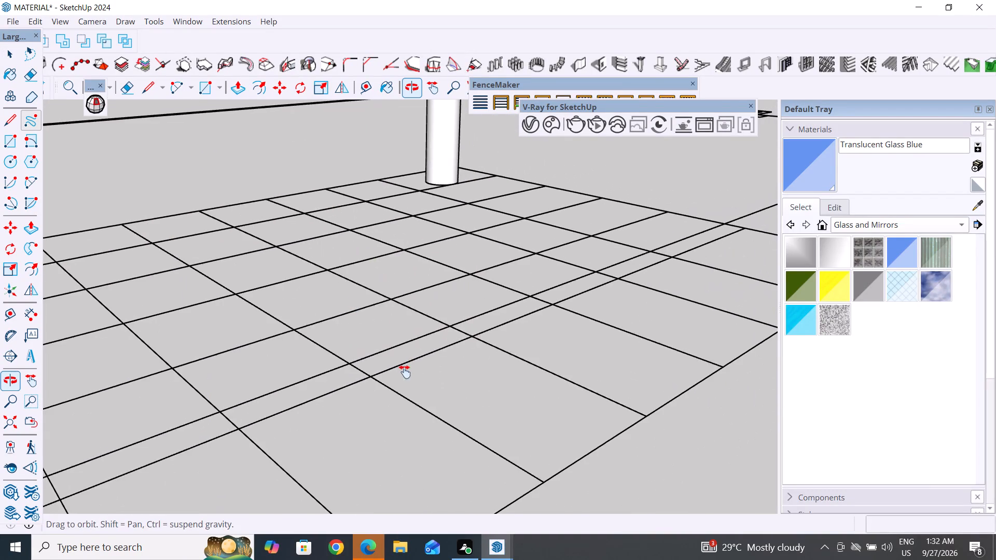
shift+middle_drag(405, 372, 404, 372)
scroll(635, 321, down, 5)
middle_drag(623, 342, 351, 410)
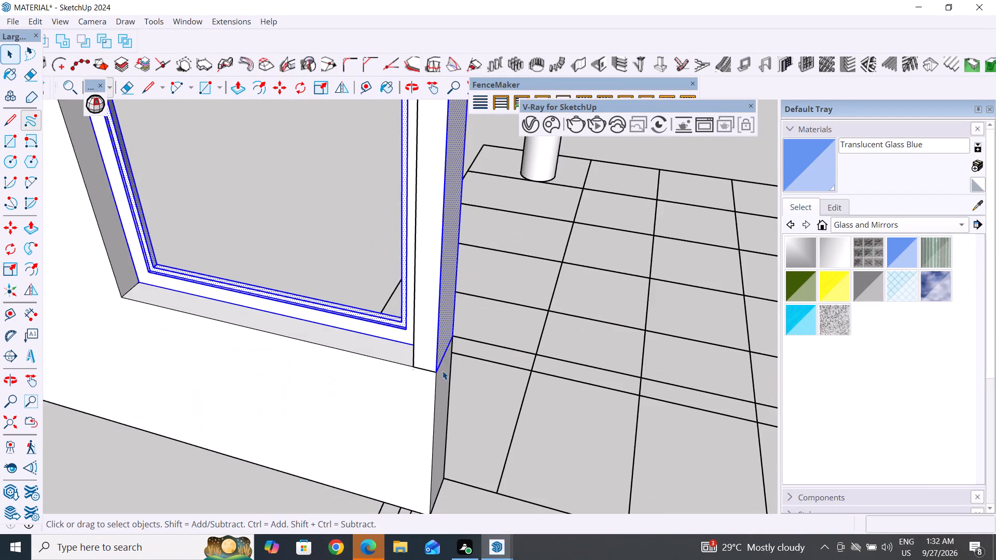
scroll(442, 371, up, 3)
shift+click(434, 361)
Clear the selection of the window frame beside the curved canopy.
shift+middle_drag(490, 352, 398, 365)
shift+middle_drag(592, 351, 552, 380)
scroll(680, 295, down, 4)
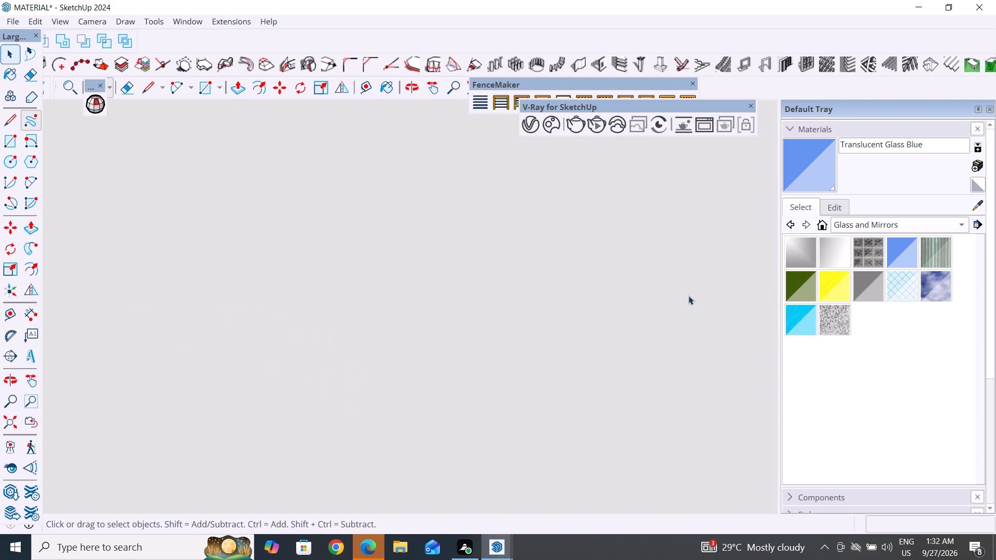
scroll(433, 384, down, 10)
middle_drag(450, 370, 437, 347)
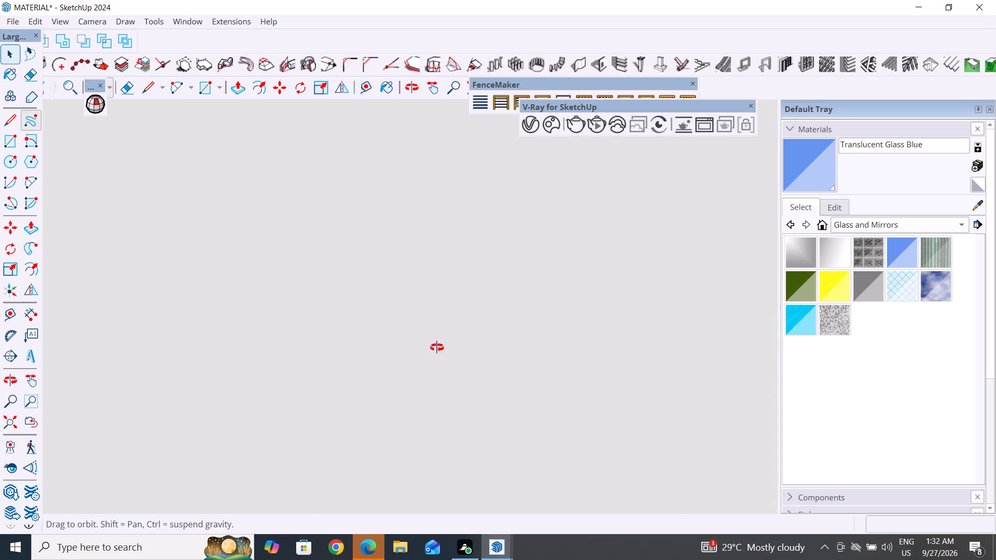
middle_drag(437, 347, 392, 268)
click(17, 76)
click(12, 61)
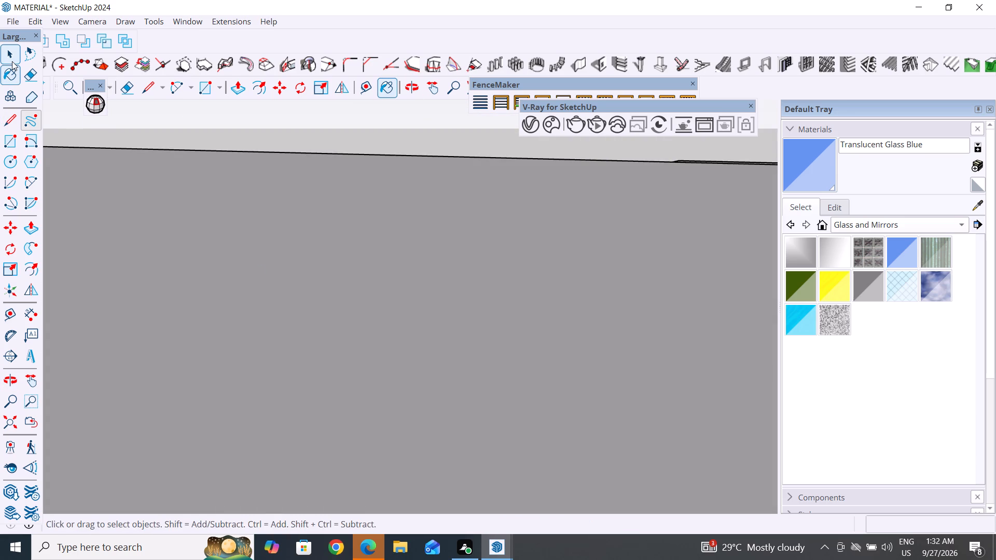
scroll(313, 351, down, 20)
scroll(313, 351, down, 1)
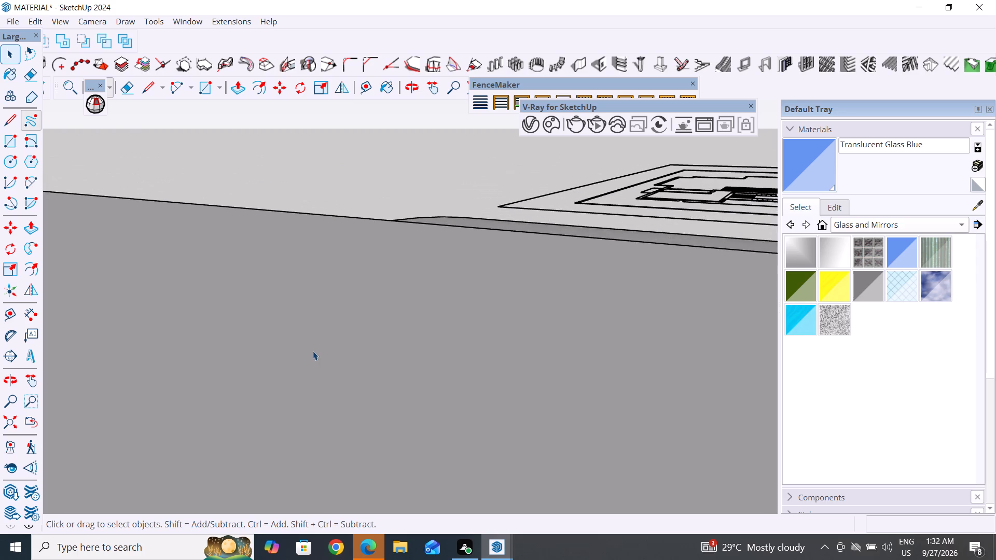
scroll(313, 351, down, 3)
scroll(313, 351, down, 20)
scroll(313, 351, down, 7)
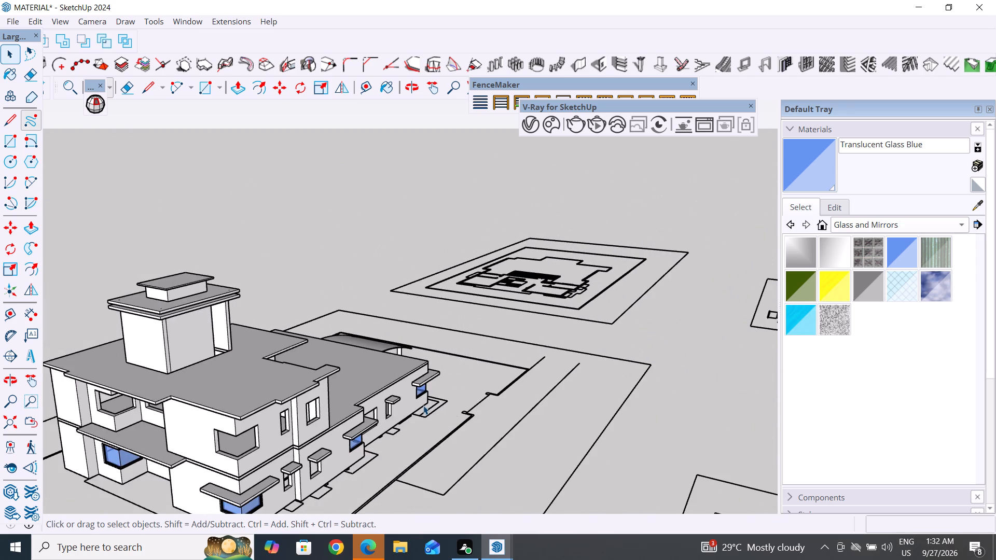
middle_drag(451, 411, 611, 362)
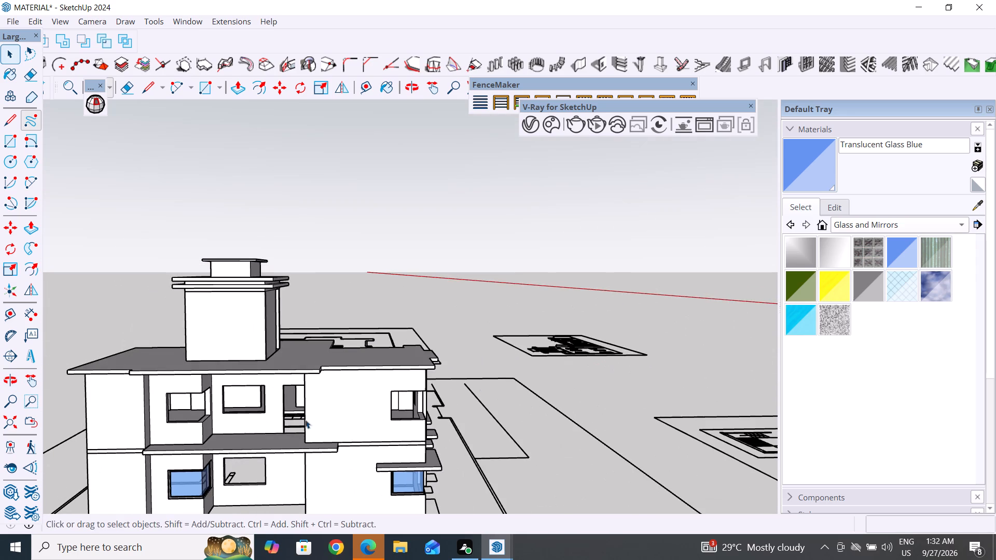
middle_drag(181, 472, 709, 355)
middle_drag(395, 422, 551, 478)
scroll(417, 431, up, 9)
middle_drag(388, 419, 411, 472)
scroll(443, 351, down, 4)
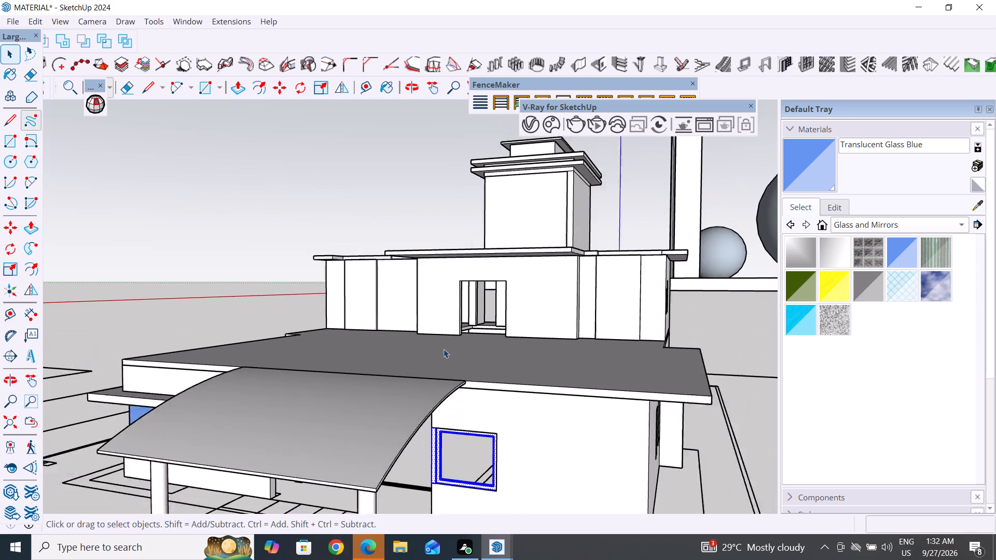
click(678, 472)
Select the outer face of the window frame beside the pillar together with all geometry connected to it.
scroll(451, 478, up, 11)
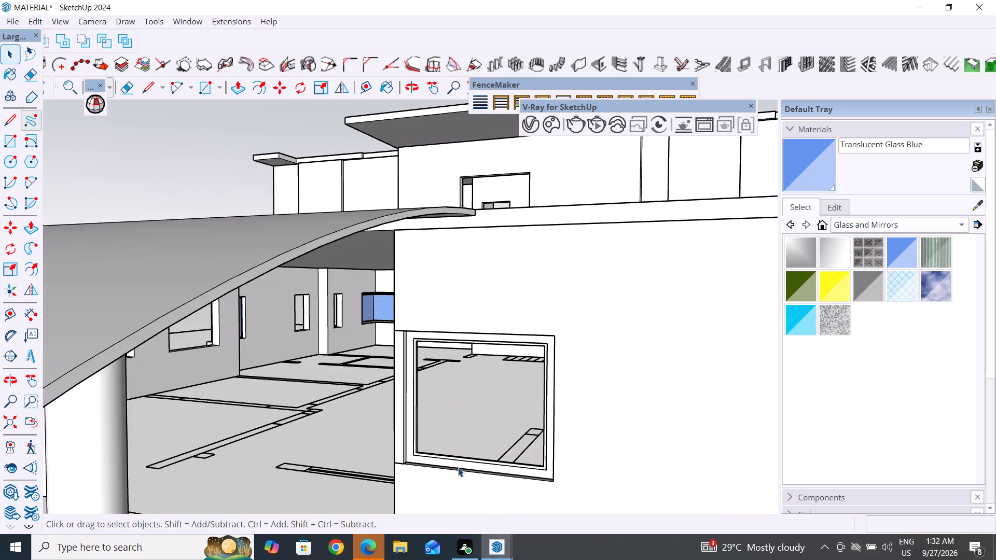
scroll(458, 468, up, 7)
click(467, 457)
triple_click(467, 457)
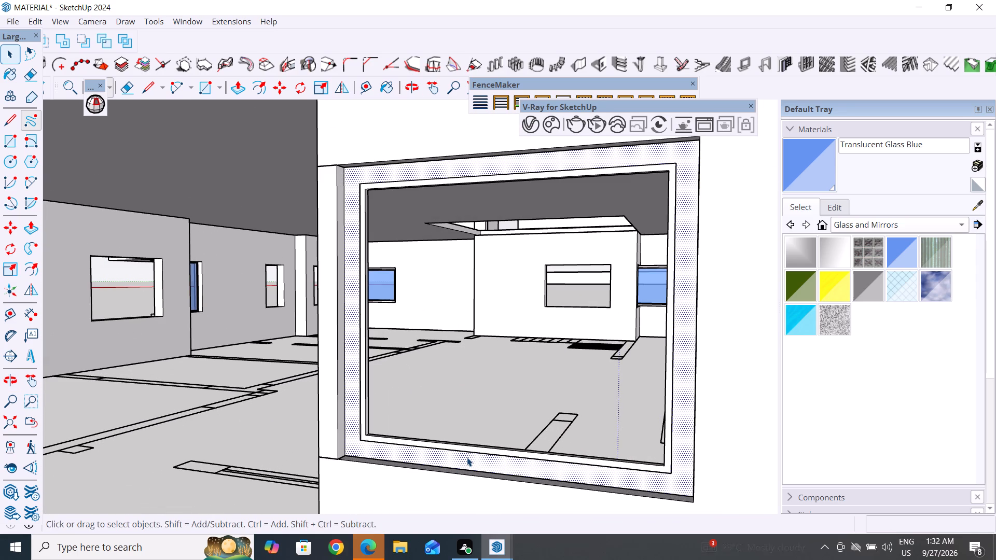
click(467, 457)
shift+click(322, 427)
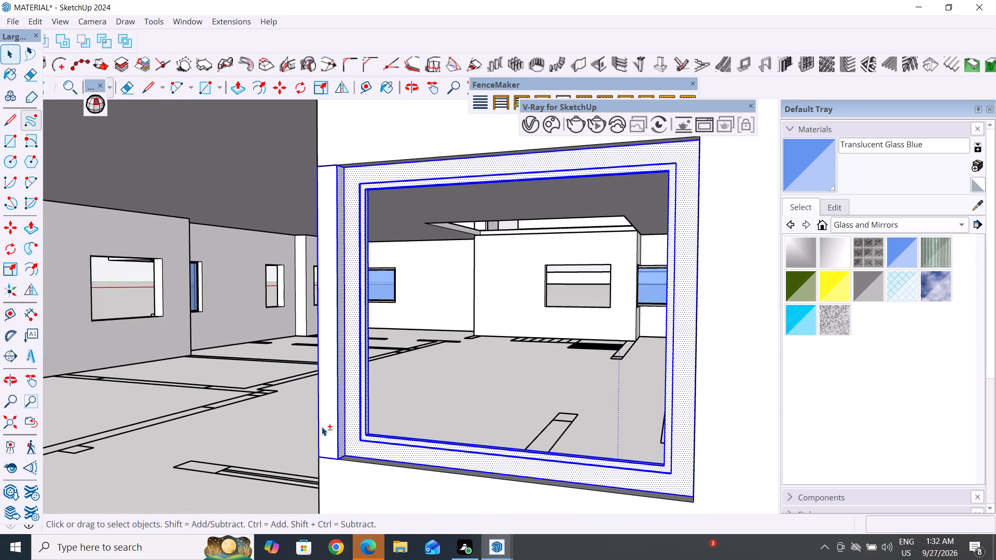
click(407, 453)
click(407, 453)
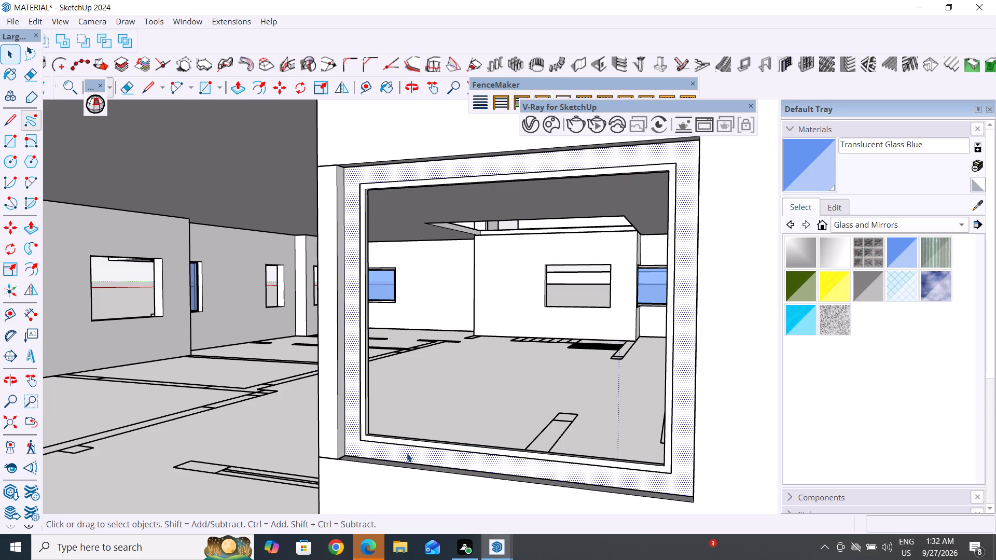
shift+triple_click(407, 453)
triple_click(407, 453)
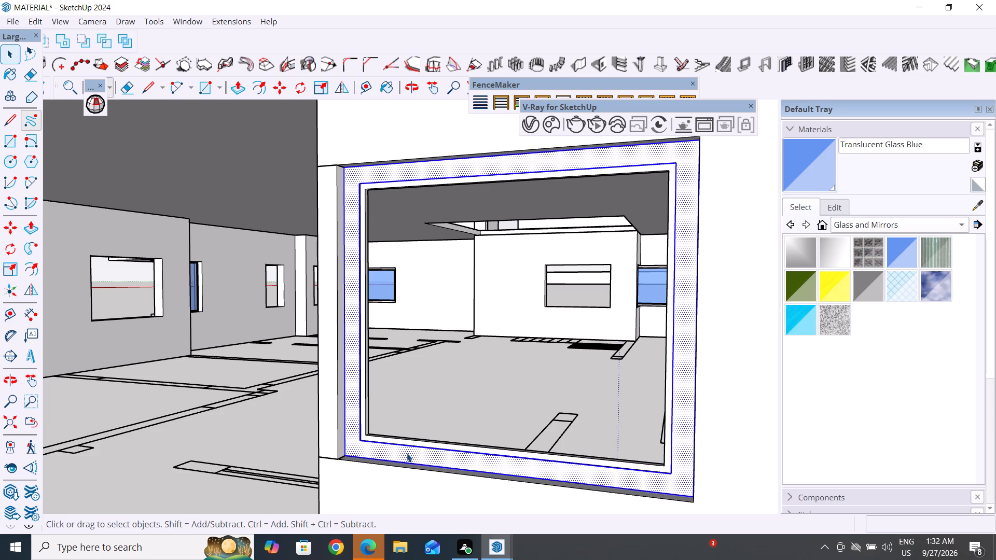
click(407, 453)
Remove the wall-end face and its adjoining front edge beside the window frame from the selection.
middle_drag(437, 426, 492, 432)
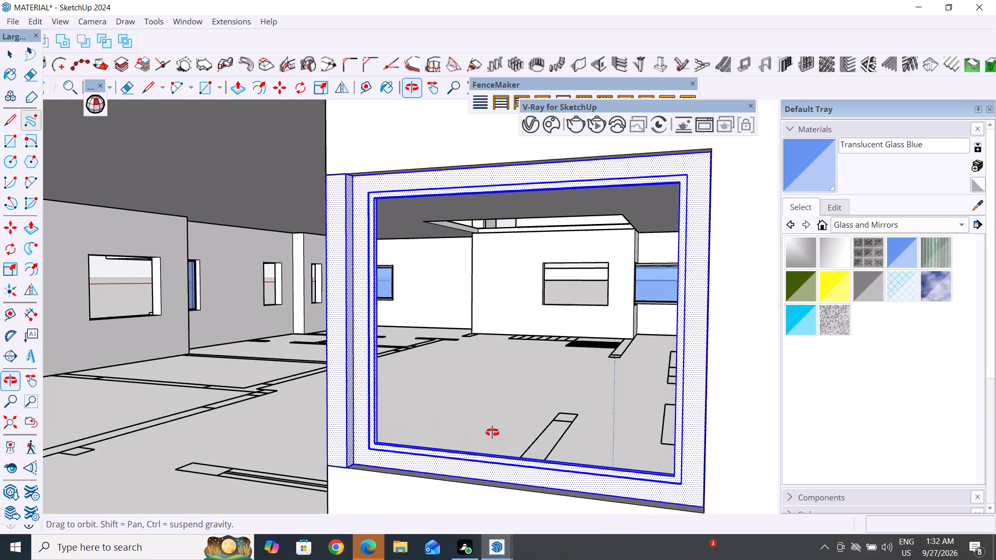
middle_drag(492, 432, 553, 431)
scroll(338, 365, down, 6)
middle_drag(403, 409, 554, 413)
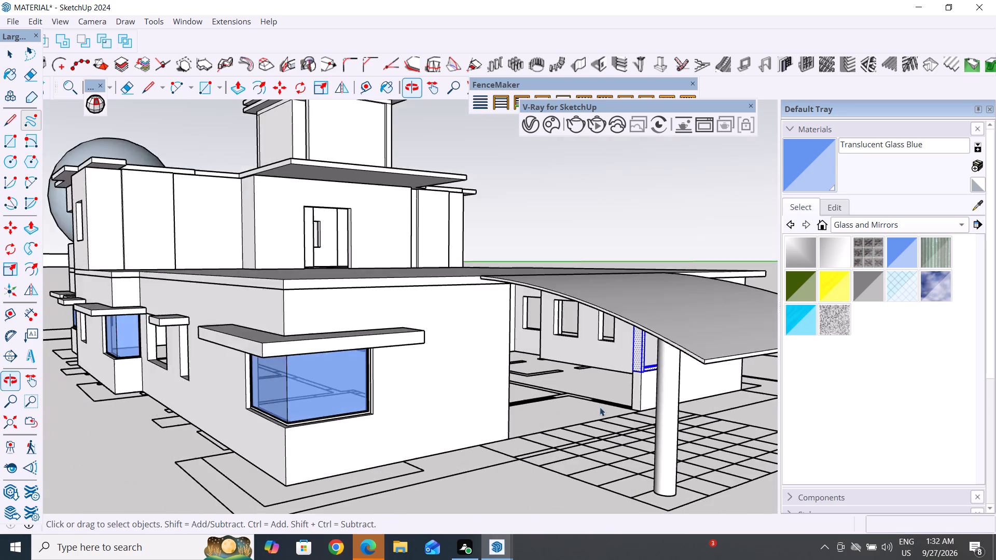
scroll(621, 399, up, 9)
shift+click(651, 333)
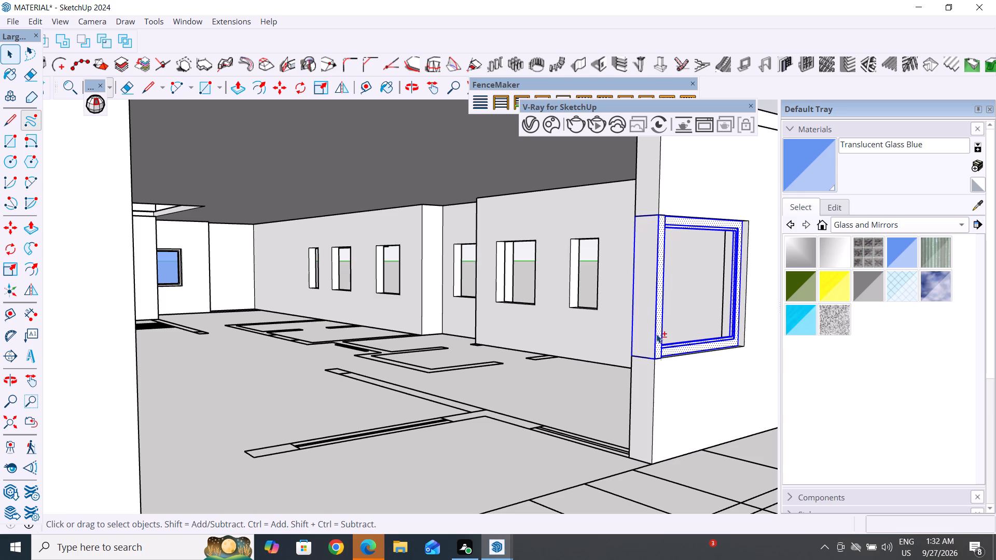
shift+click(656, 334)
shift+click(657, 337)
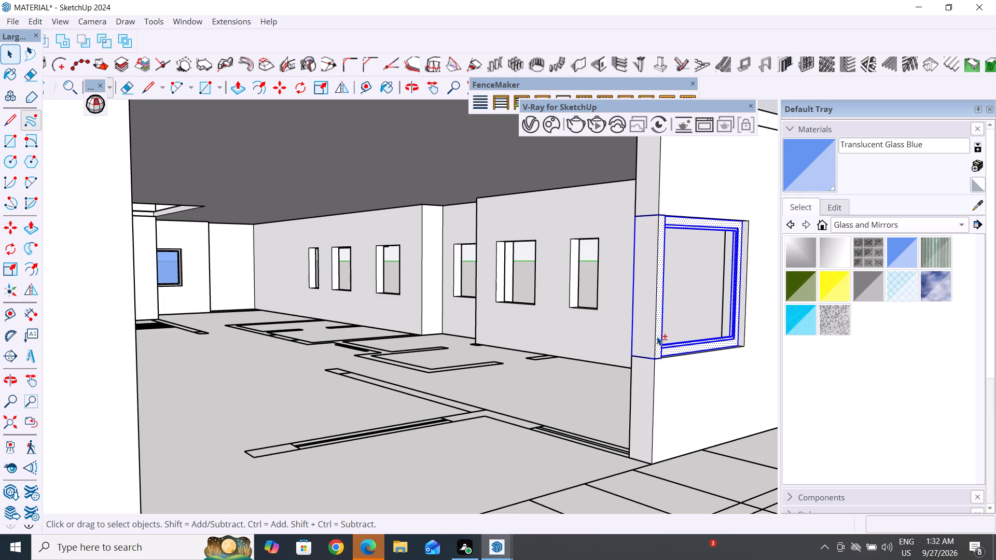
shift+click(657, 338)
shift+click(655, 338)
Remove the wall end's lower horizontal edge and inner vertical edge from the selection, keeping its face deselected.
middle_drag(616, 361, 639, 369)
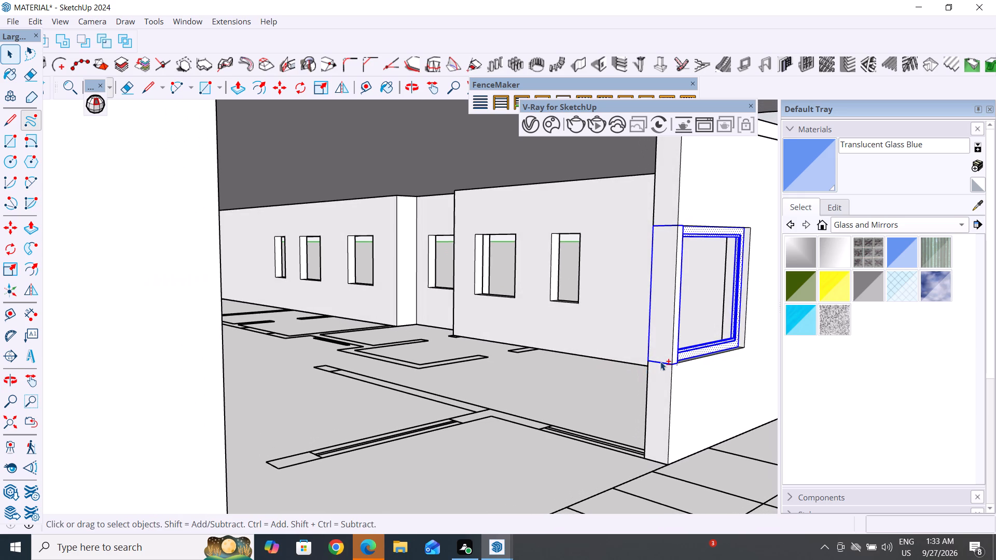
shift+click(662, 359)
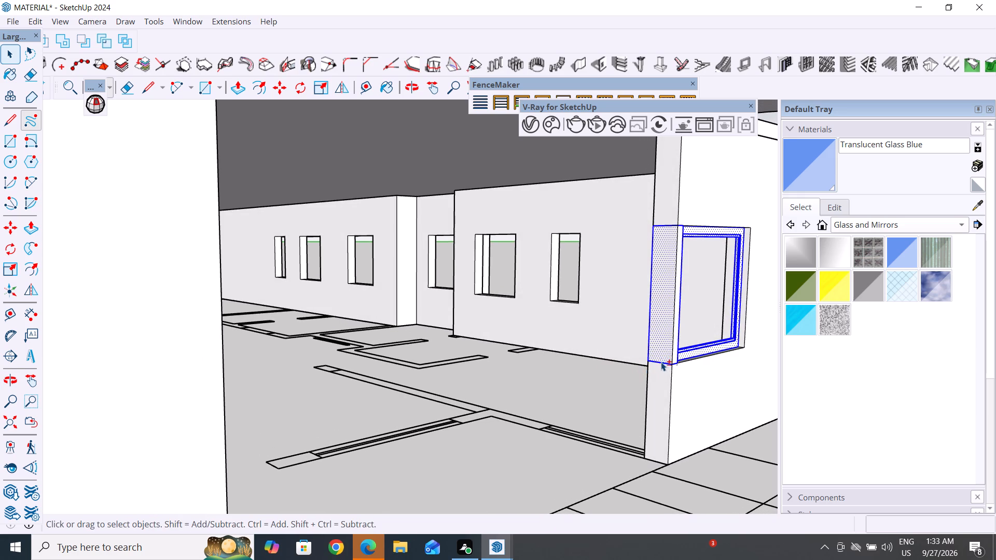
shift+click(661, 350)
shift+click(661, 361)
scroll(655, 361, up, 3)
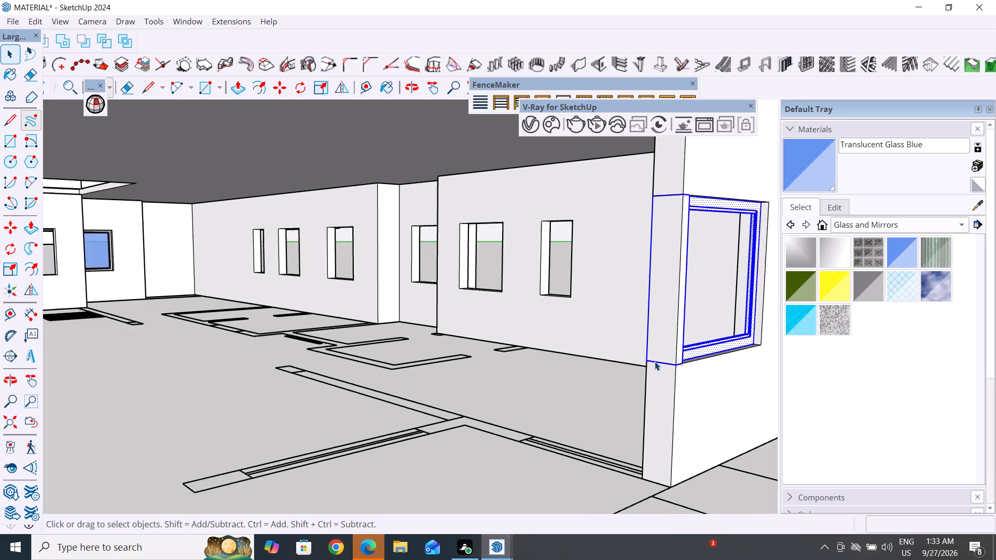
scroll(655, 361, up, 16)
shift+click(666, 355)
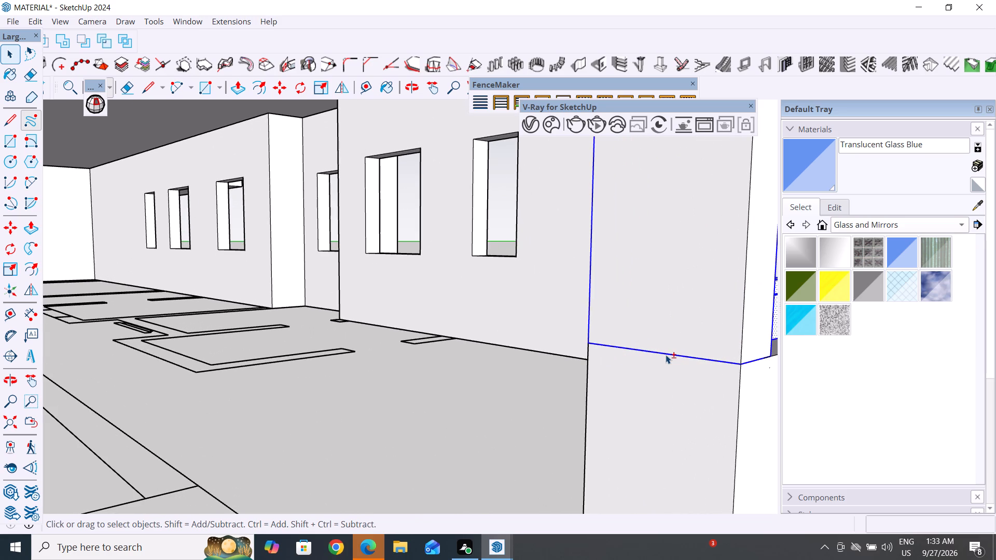
shift+click(667, 352)
shift+click(589, 333)
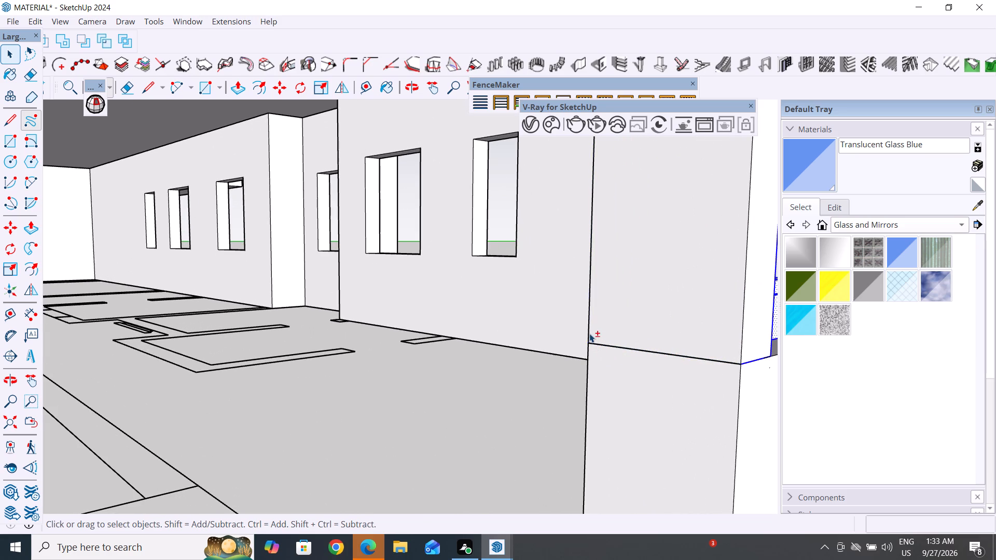
Remove the wall end's top edge and the narrow wall strip beside the frame, with its top edge, from the selection.
middle_drag(575, 361, 628, 381)
scroll(438, 362, down, 13)
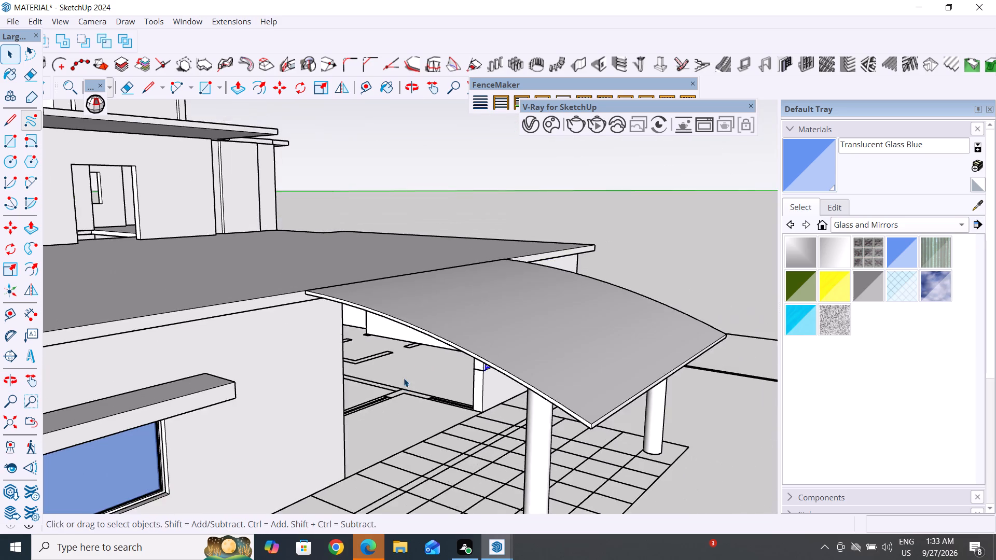
middle_drag(411, 388, 537, 373)
scroll(453, 360, up, 10)
middle_drag(440, 355, 485, 369)
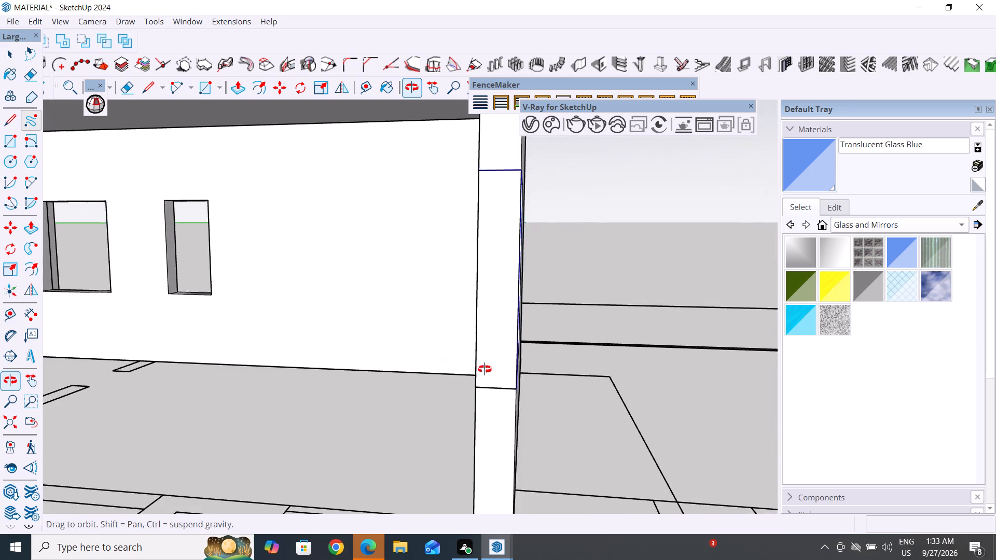
middle_drag(485, 369, 698, 376)
scroll(535, 311, up, 3)
middle_drag(541, 298, 547, 329)
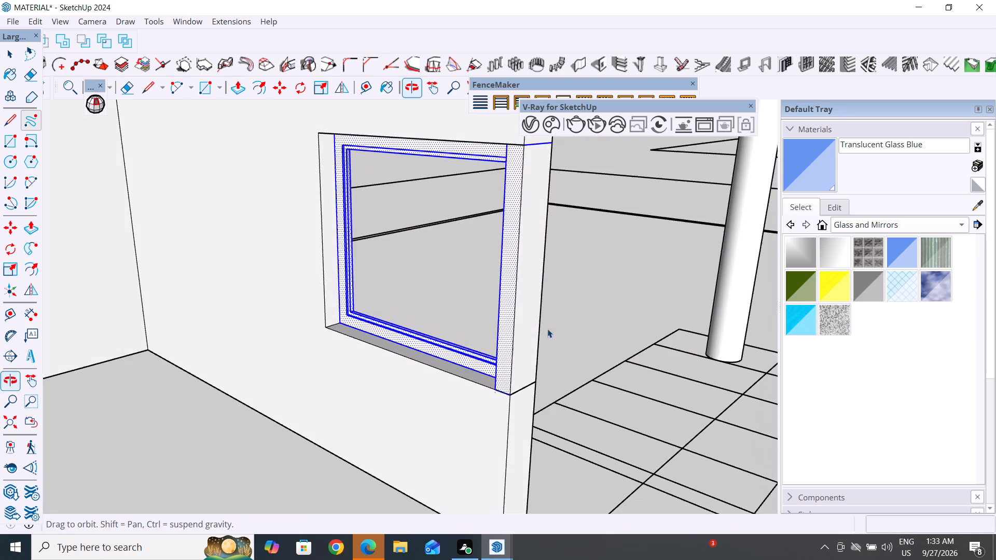
scroll(489, 379, down, 4)
scroll(530, 219, up, 3)
shift+click(515, 230)
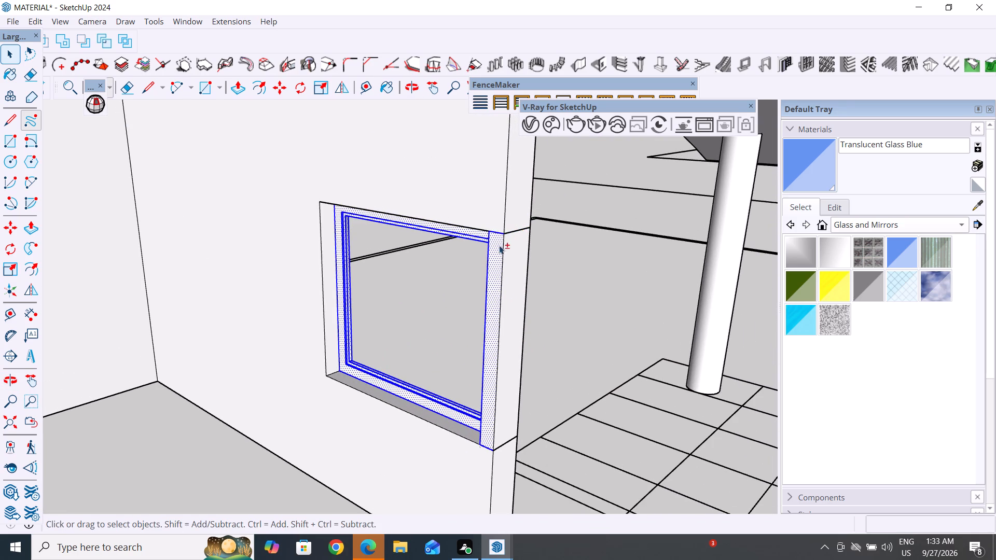
shift+click(494, 246)
shift+click(498, 232)
Remove the bottom edge of the narrow wall strip beside the window frame from the selection.
middle_drag(492, 292, 546, 255)
scroll(504, 449, up, 8)
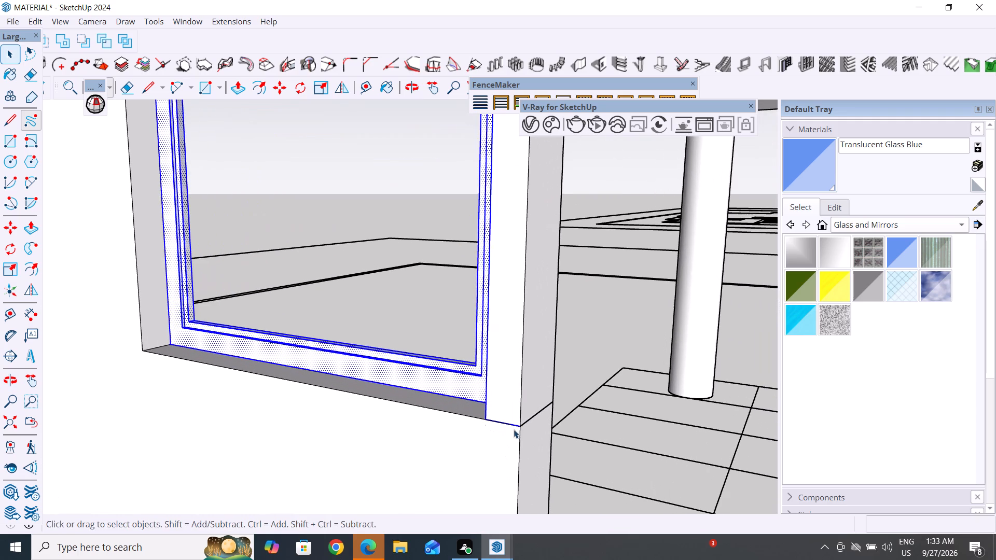
shift+click(510, 424)
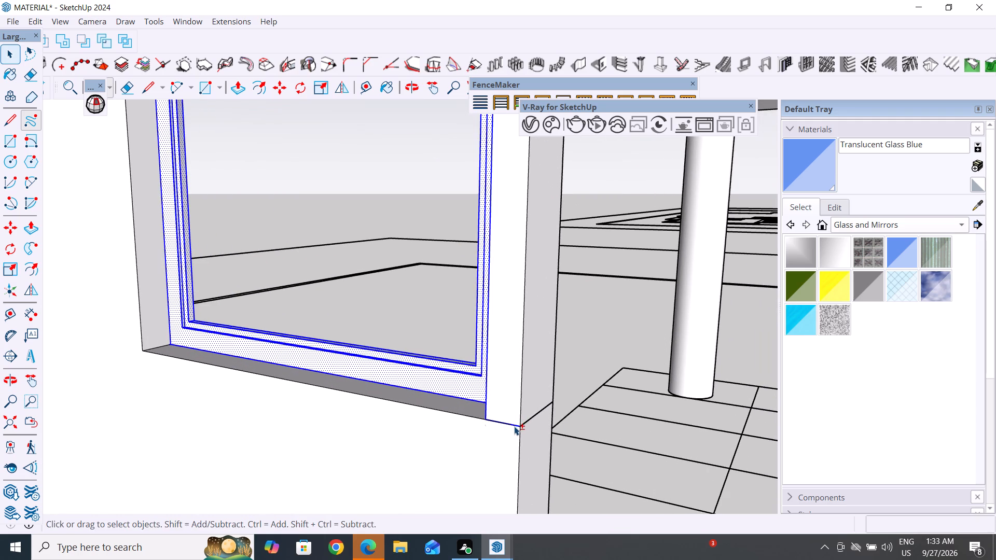
shift+click(516, 425)
shift+scroll(518, 426, up, 8)
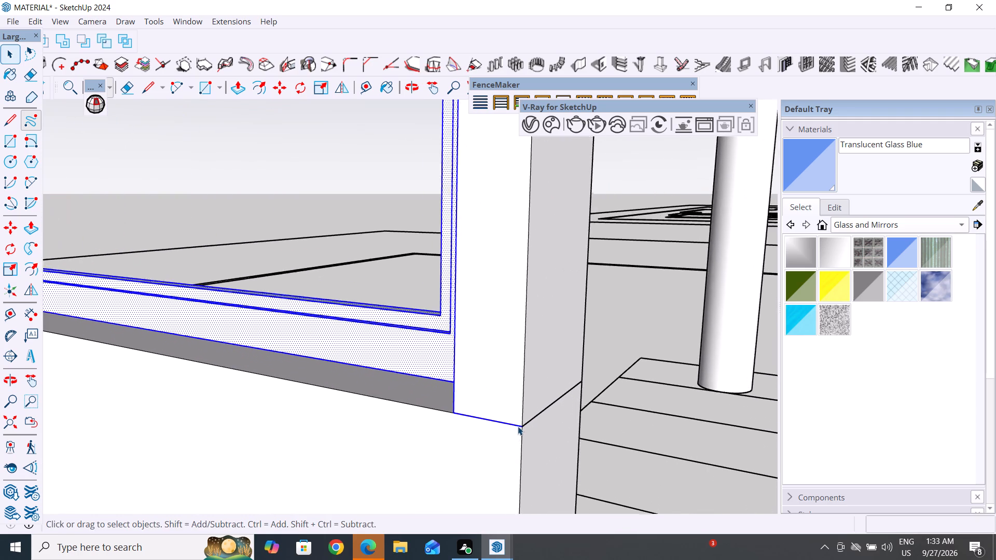
shift+scroll(518, 426, up, 12)
shift+click(519, 425)
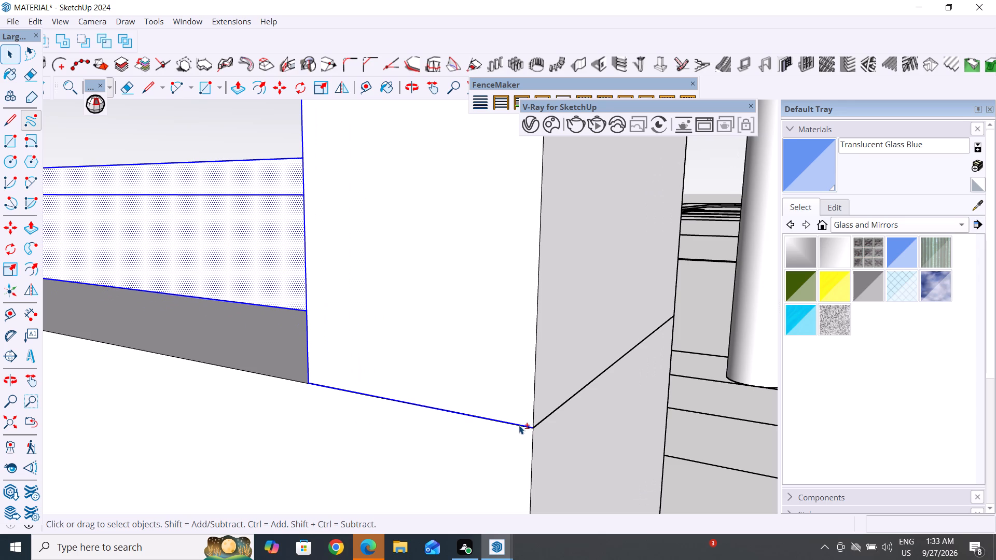
shift+click(453, 412)
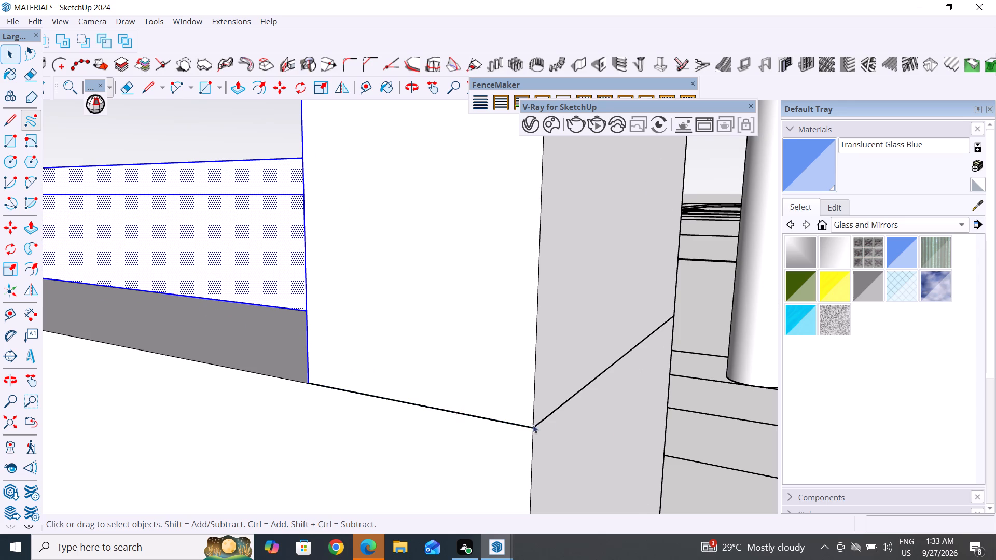
Remove the window opening's side reveal face and its outer vertical edge from the selection.
scroll(620, 426, down, 6)
middle_drag(448, 396, 684, 446)
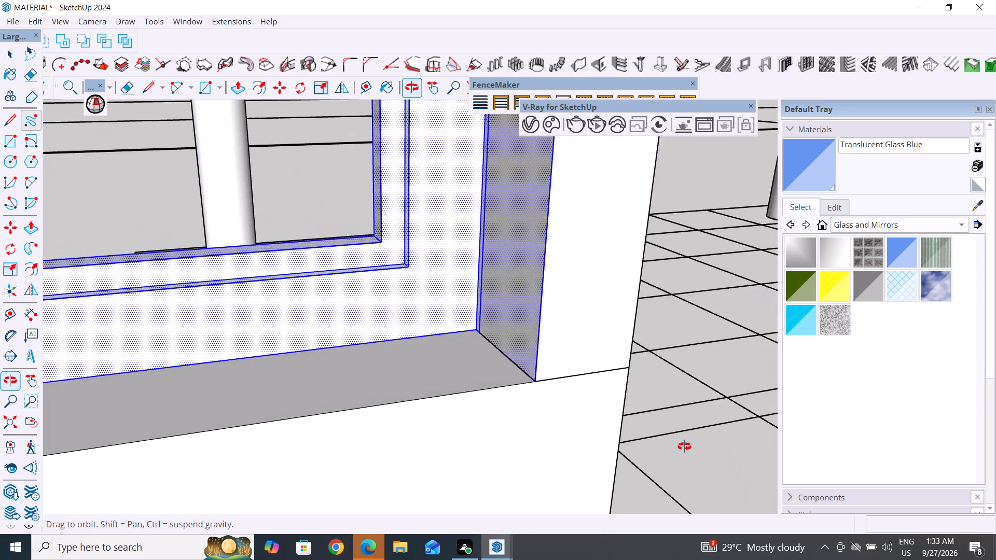
middle_drag(684, 446, 795, 454)
middle_drag(485, 384, 550, 383)
shift+click(520, 293)
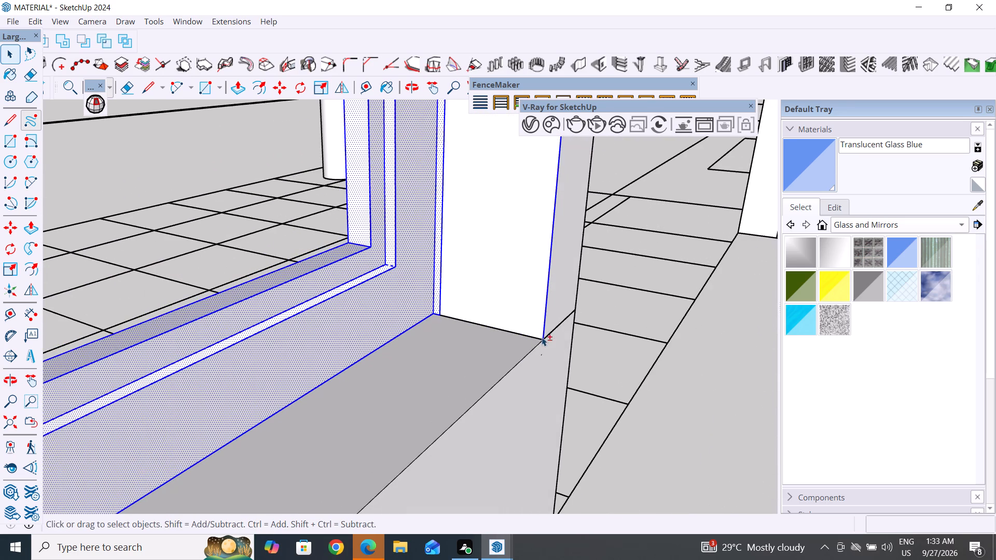
shift+click(543, 335)
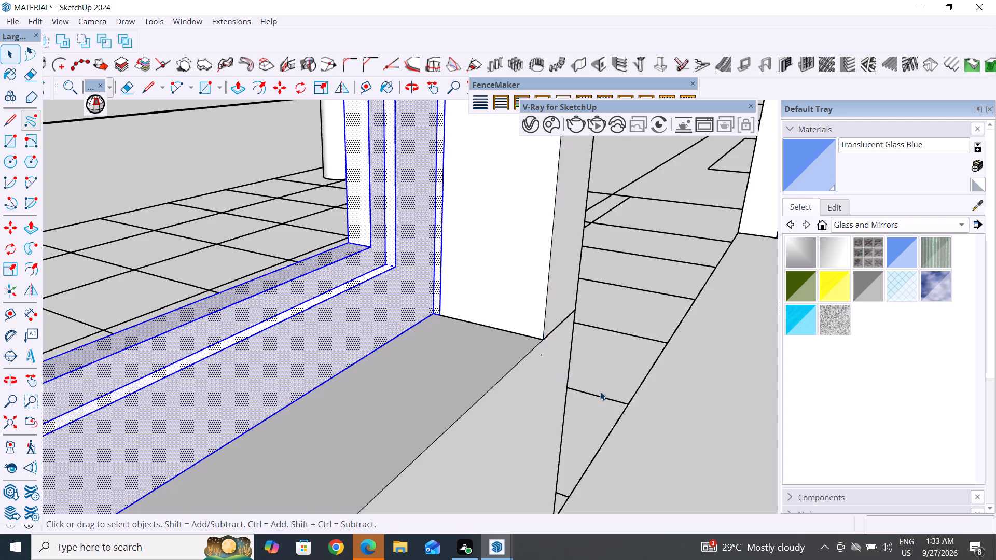
Make the remaining selected window frame geometry beside the pillar into a group and clear the selection.
scroll(600, 391, down, 10)
middle_drag(599, 394, 432, 383)
middle_drag(510, 374, 406, 296)
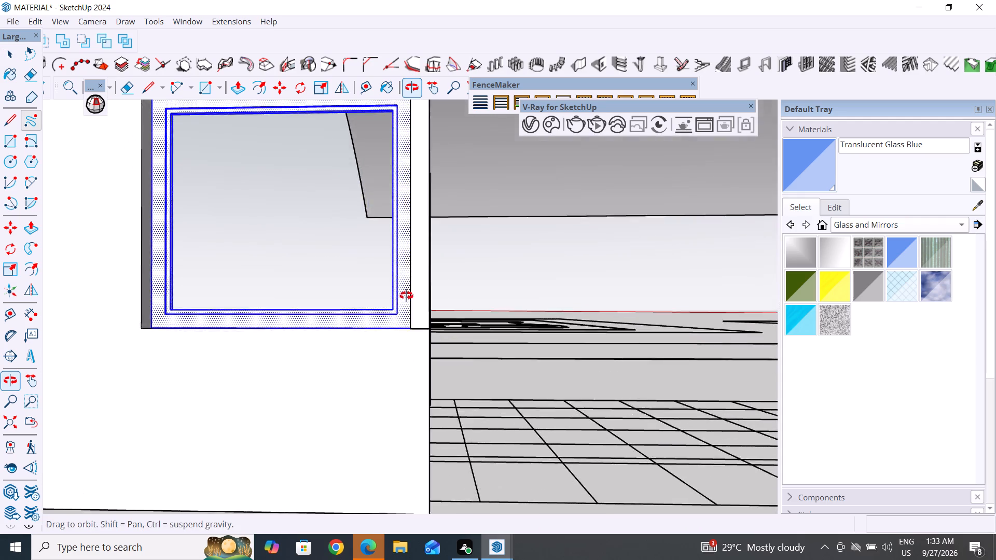
middle_drag(406, 296, 422, 321)
right_click(435, 327)
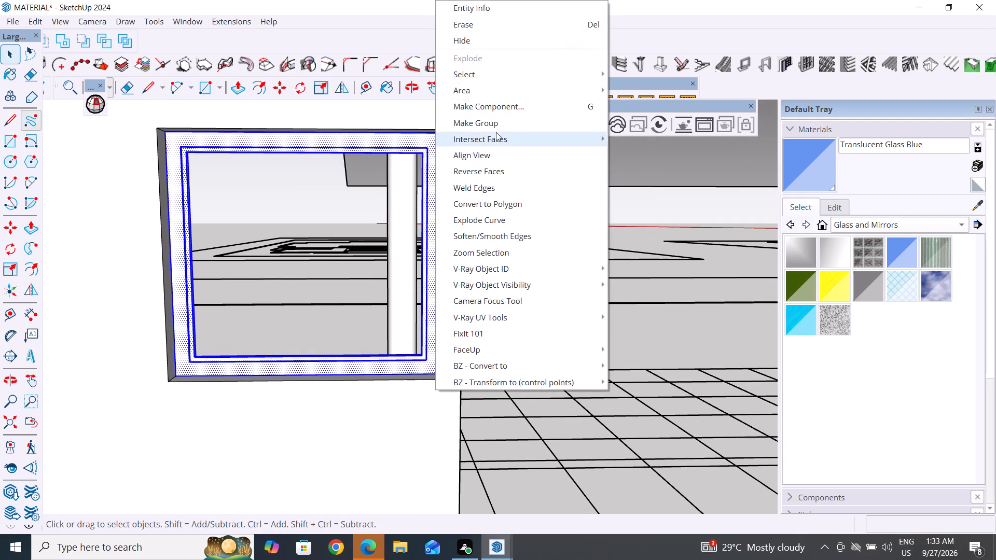
click(498, 126)
click(610, 317)
Paste the copied strip face in place along the inner sill of the grouped window frame beside the pillar.
middle_drag(385, 245, 386, 186)
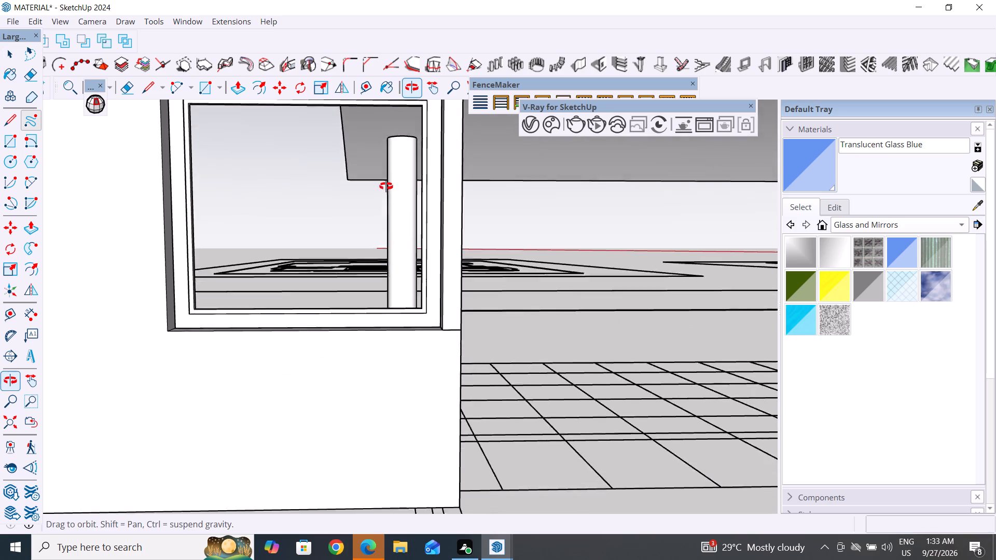
middle_drag(386, 186, 292, 341)
scroll(590, 292, down, 12)
middle_drag(600, 293, 582, 307)
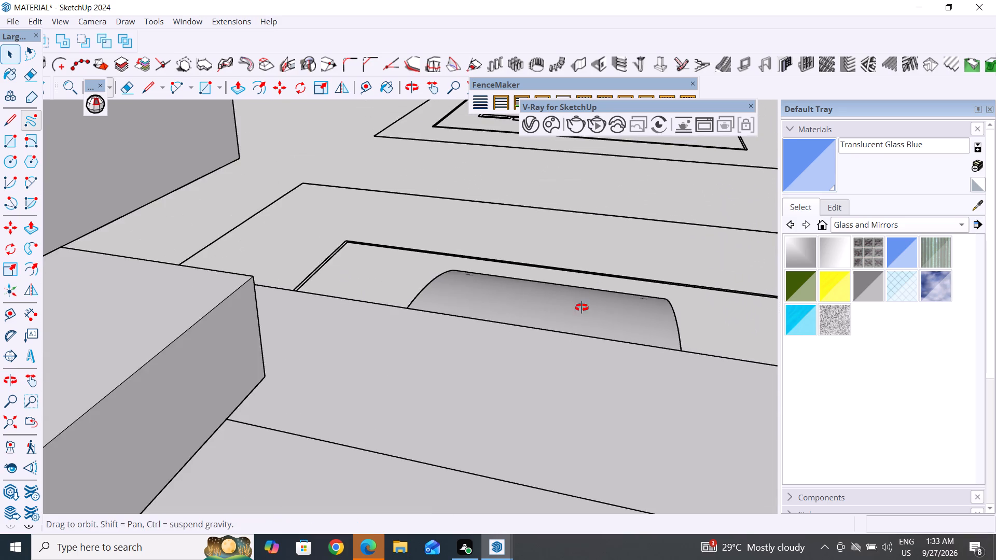
middle_drag(582, 307, 27, 321)
middle_drag(435, 426, 248, 299)
scroll(405, 418, up, 9)
middle_drag(410, 340, 455, 332)
scroll(533, 360, up, 3)
middle_drag(556, 365, 638, 480)
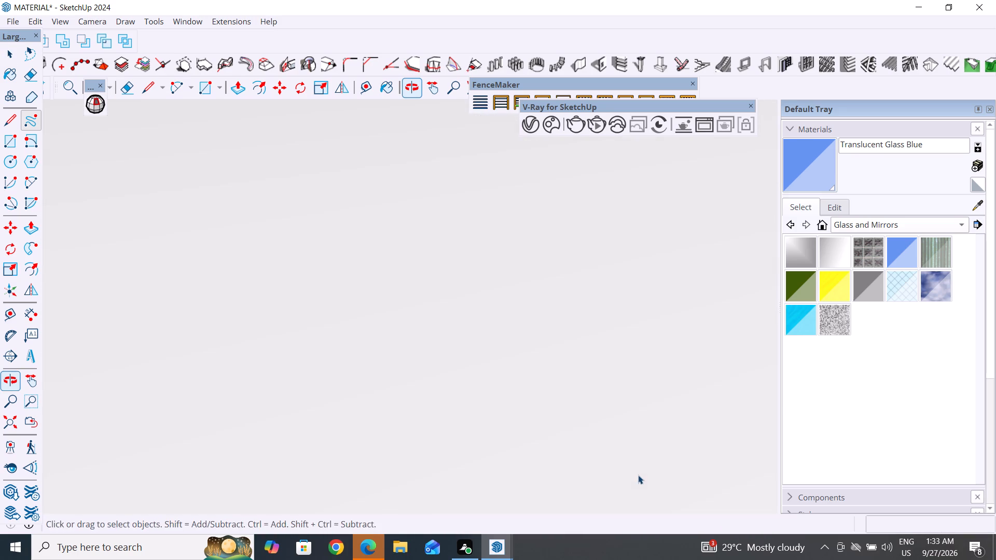
middle_drag(638, 474, 476, 305)
scroll(554, 465, down, 5)
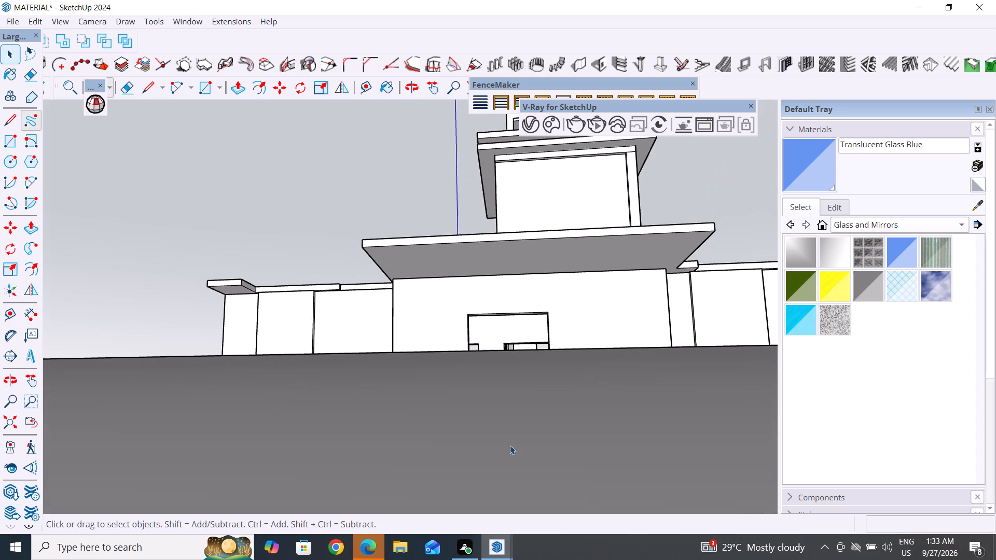
scroll(508, 408, down, 7)
scroll(508, 295, down, 10)
scroll(533, 354, up, 5)
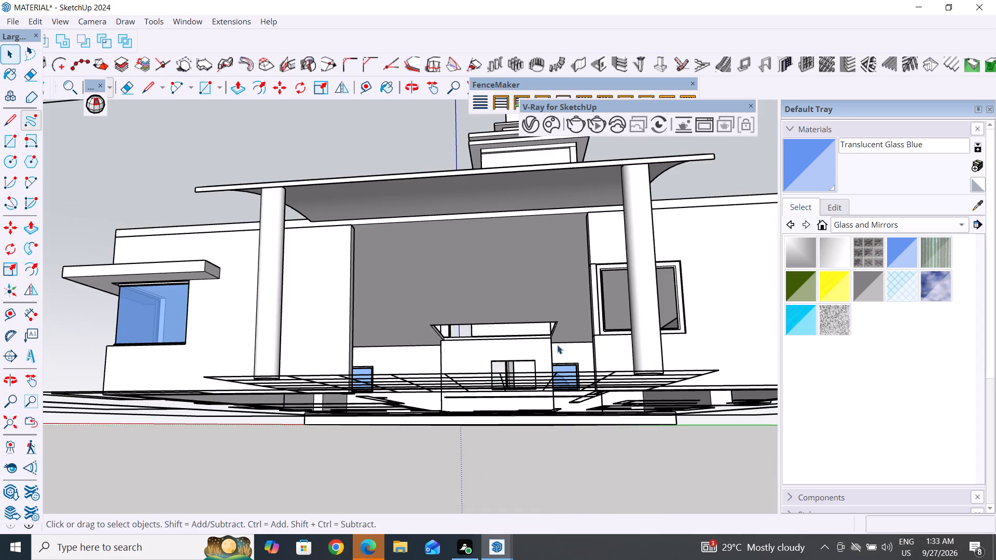
middle_drag(558, 344, 589, 389)
scroll(622, 425, up, 4)
middle_drag(562, 460, 604, 435)
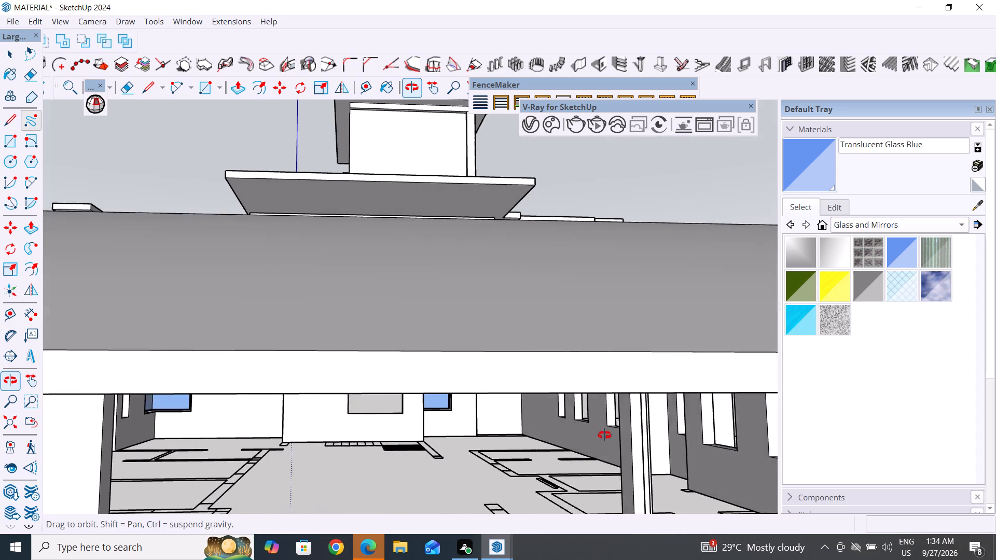
middle_drag(604, 435, 676, 427)
scroll(554, 362, up, 1)
middle_drag(607, 414, 398, 425)
middle_drag(603, 371, 518, 405)
scroll(514, 302, down, 5)
middle_drag(504, 395, 458, 475)
scroll(495, 488, up, 15)
middle_drag(486, 408, 448, 441)
scroll(486, 408, up, 1)
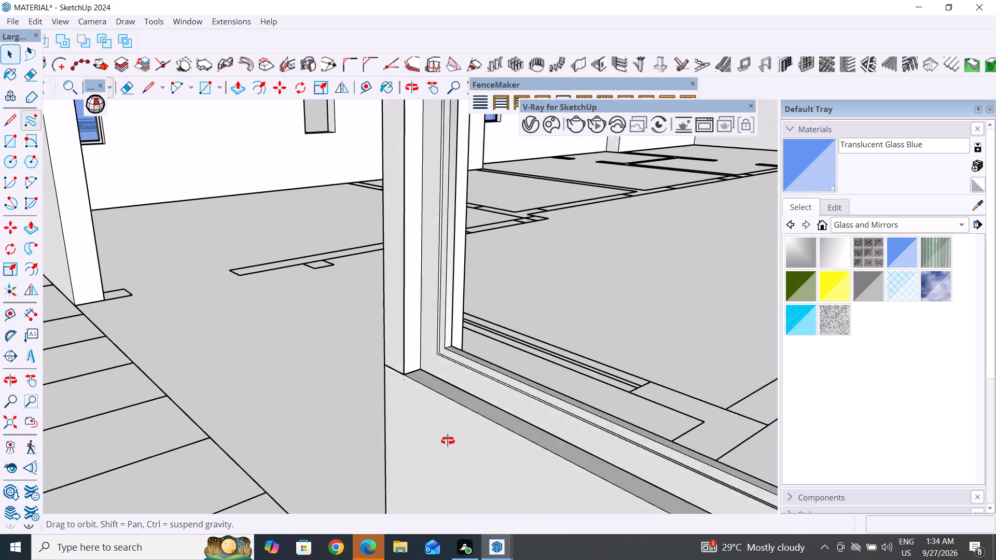
middle_drag(448, 441, 415, 486)
scroll(433, 381, up, 4)
click(437, 377)
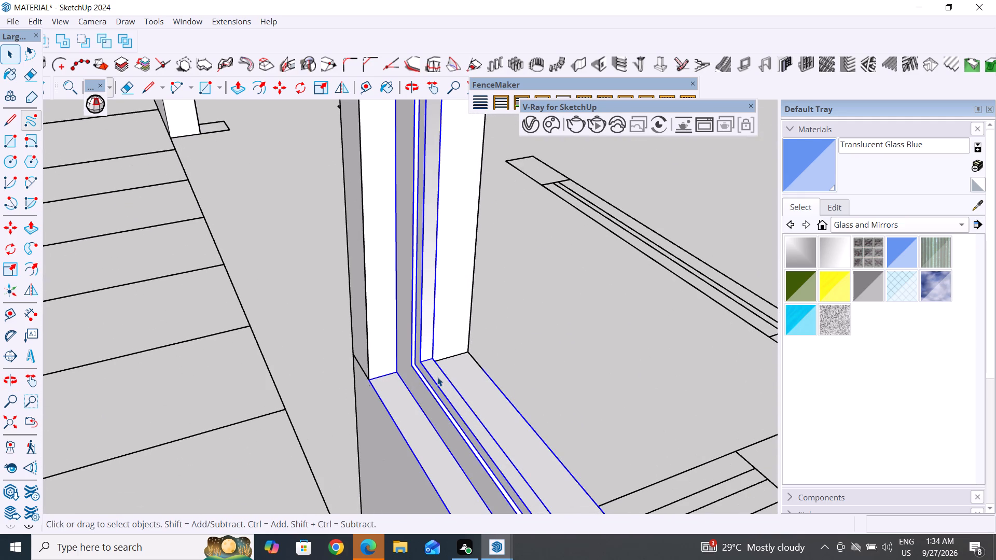
click(437, 377)
click(587, 339)
click(447, 379)
click(35, 22)
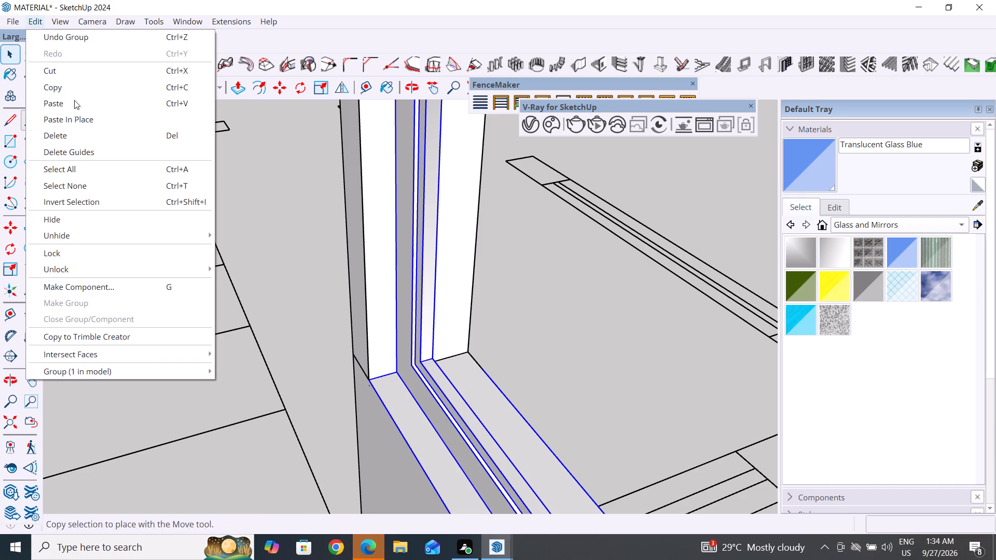
click(75, 119)
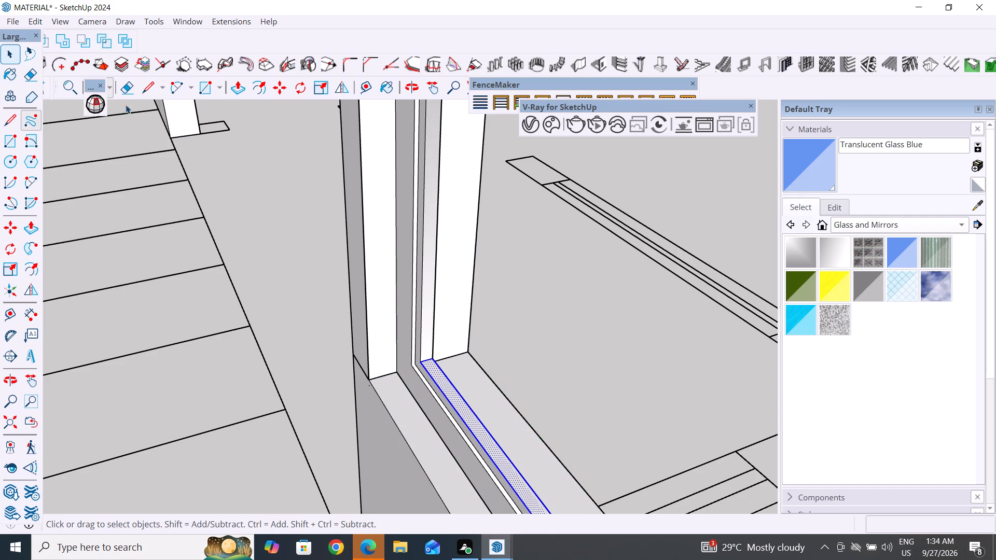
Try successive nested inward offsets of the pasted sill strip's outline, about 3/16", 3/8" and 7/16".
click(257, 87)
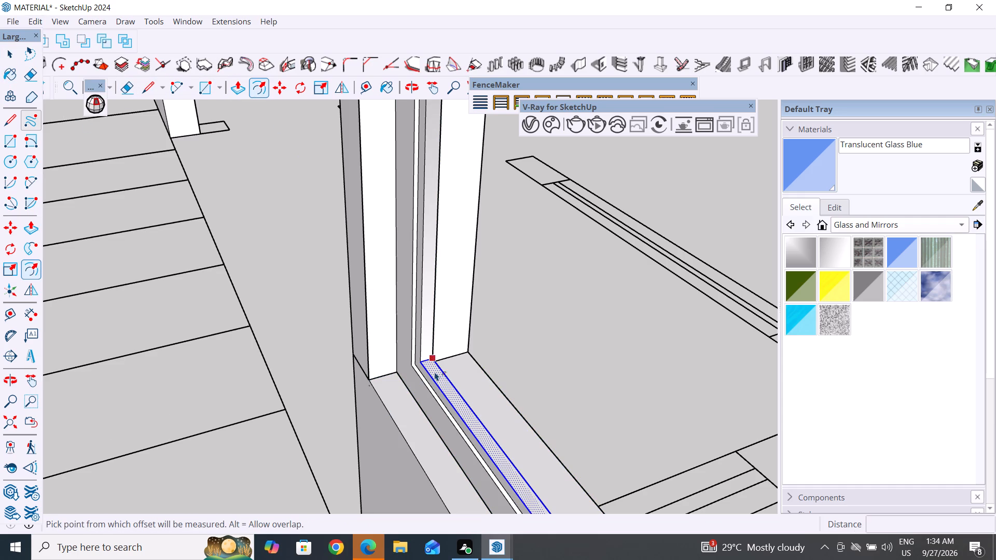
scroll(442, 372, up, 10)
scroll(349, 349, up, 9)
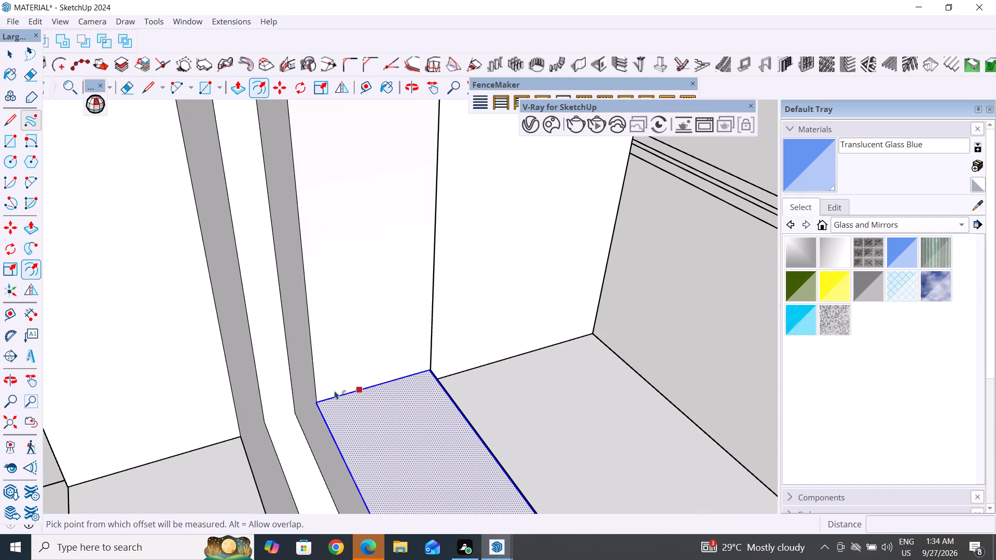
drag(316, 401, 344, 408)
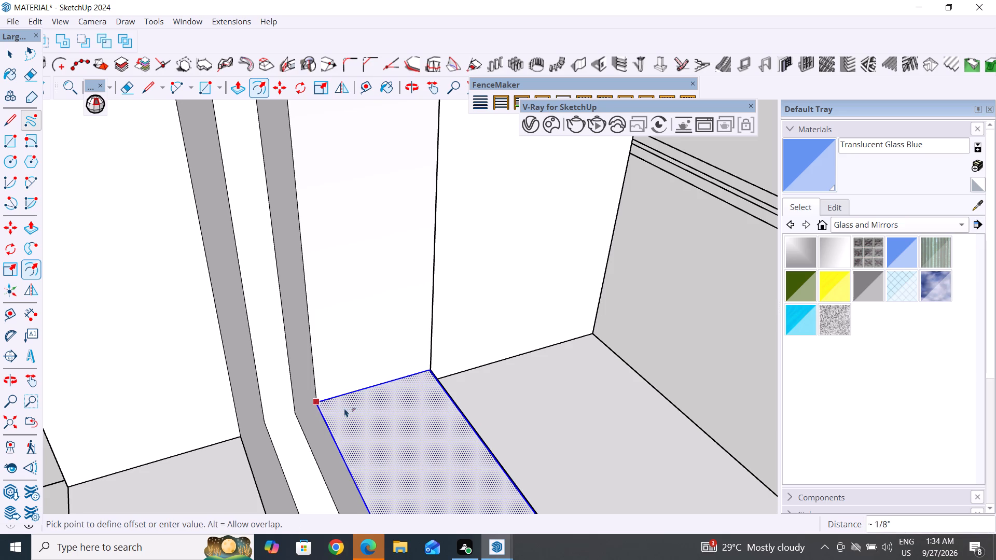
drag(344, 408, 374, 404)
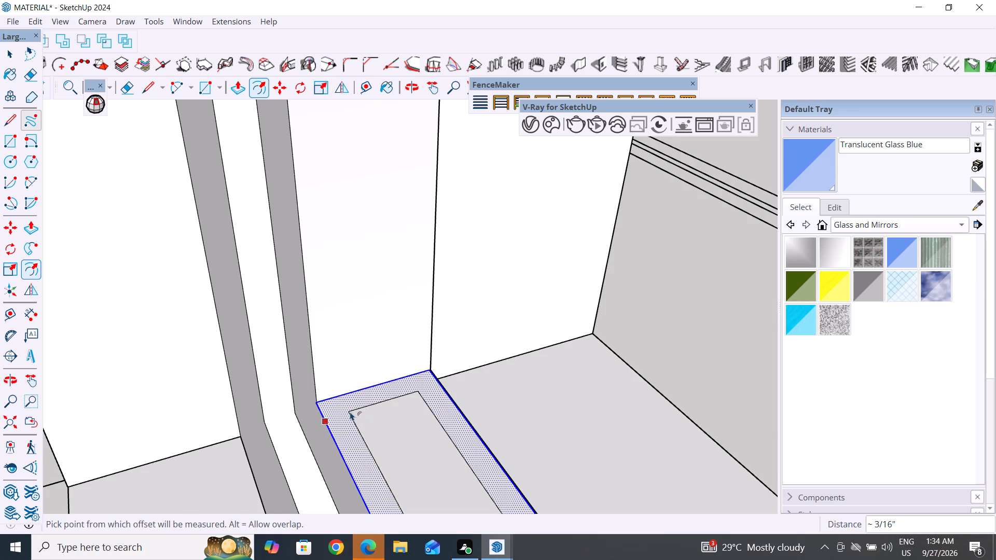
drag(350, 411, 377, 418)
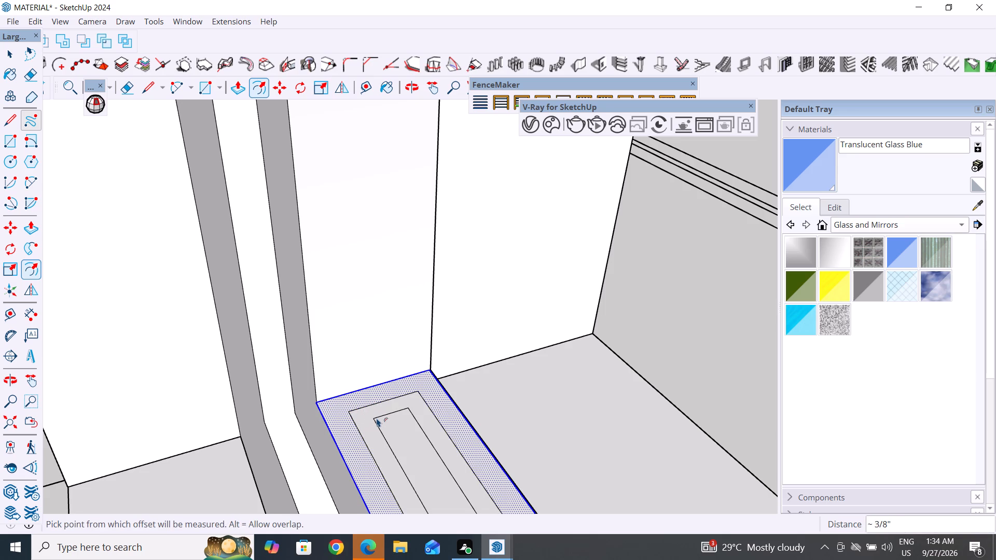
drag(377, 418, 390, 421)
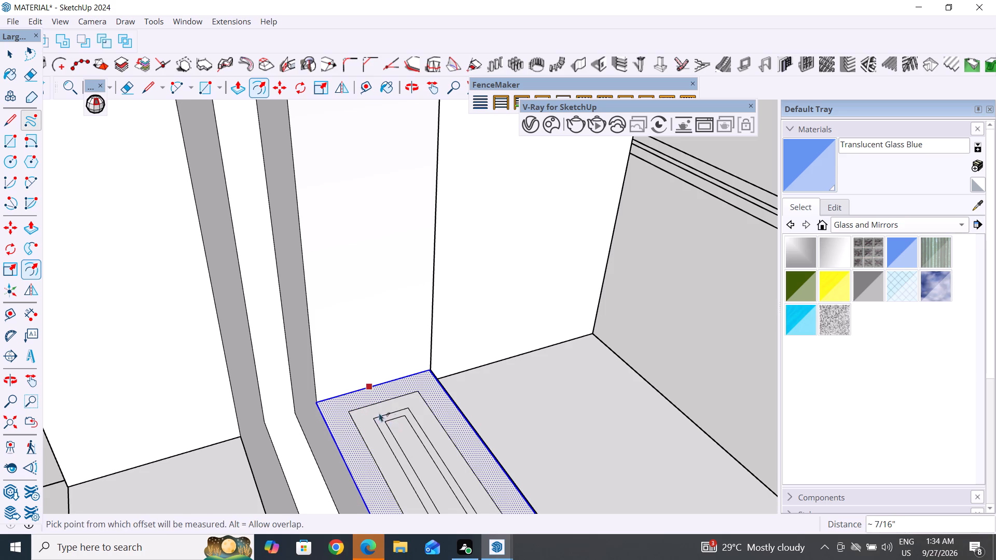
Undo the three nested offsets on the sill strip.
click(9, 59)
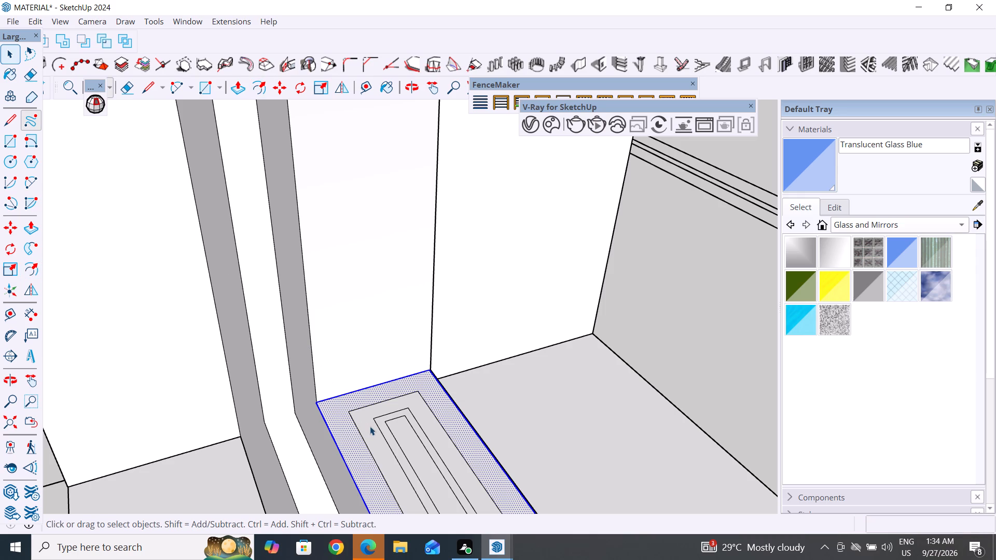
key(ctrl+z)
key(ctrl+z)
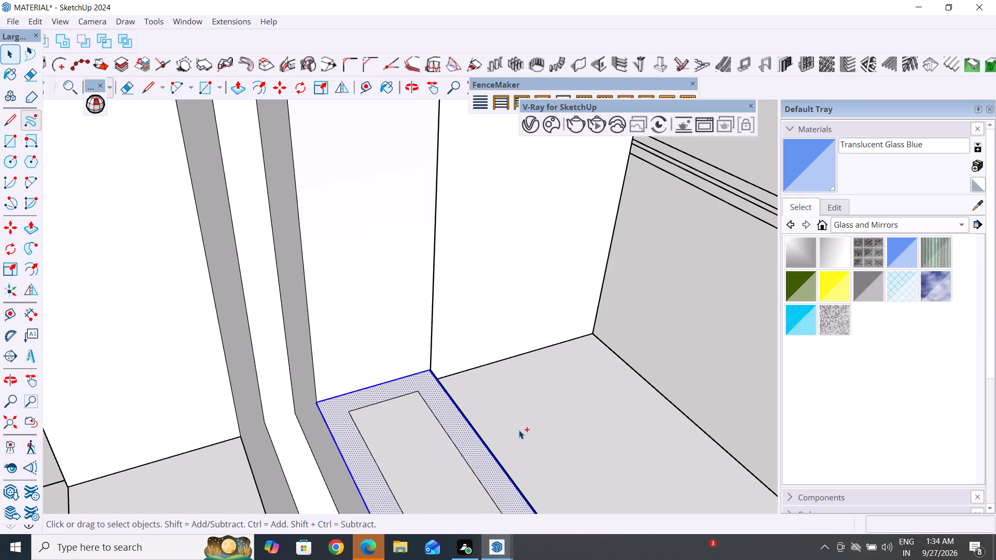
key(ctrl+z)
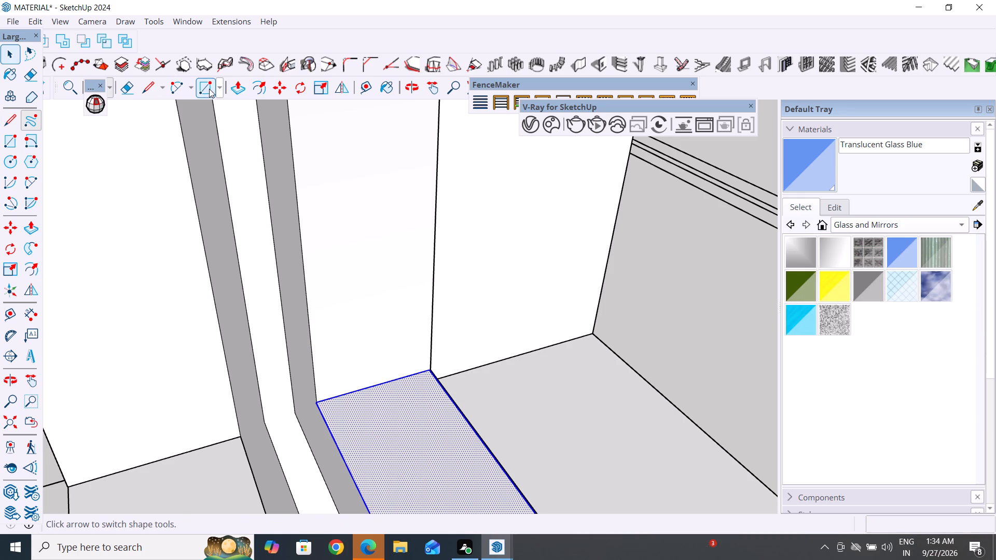
Offset the pasted sill strip's outline inward by about 7/16" to form a thin centred strip, and clear the selection.
click(264, 88)
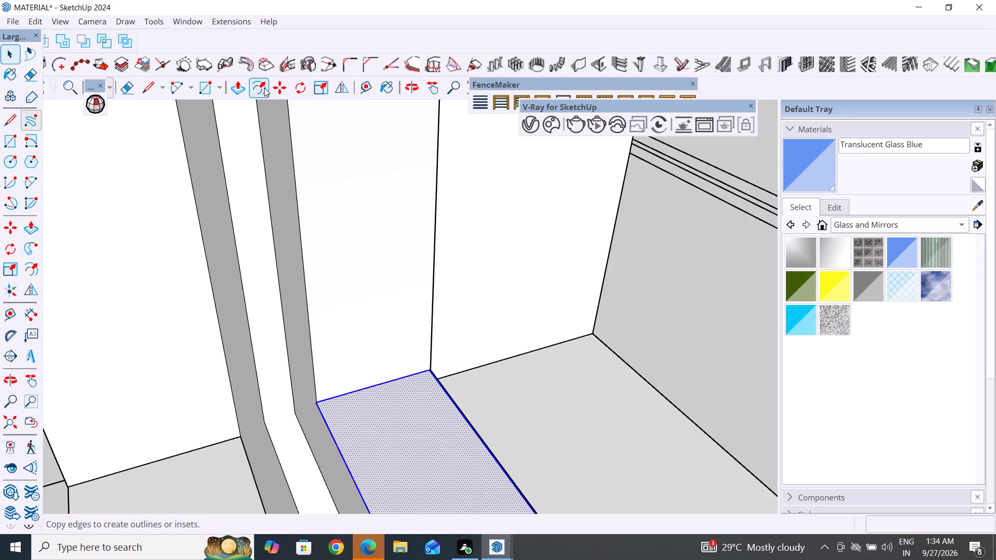
scroll(373, 469, up, 4)
drag(342, 475, 354, 475)
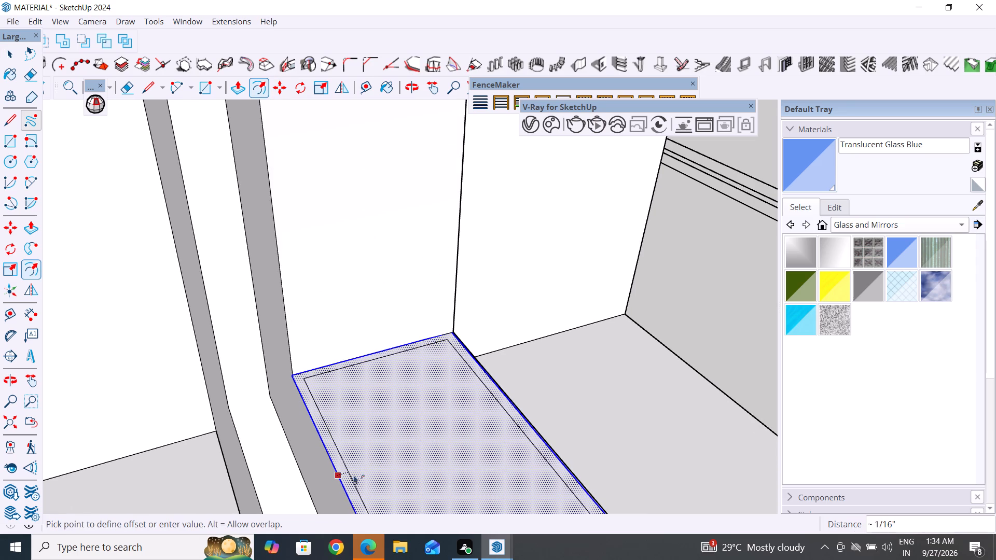
drag(354, 475, 440, 470)
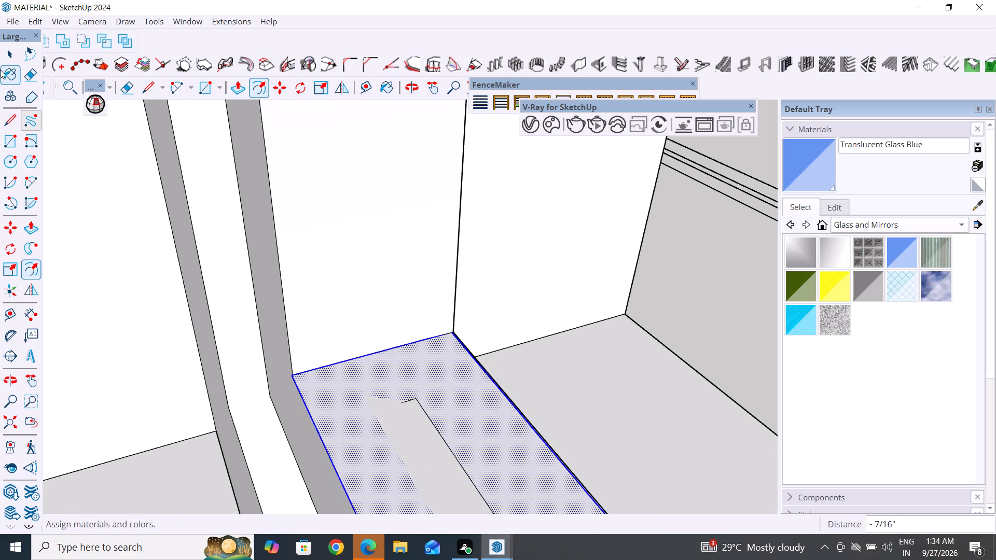
click(8, 58)
scroll(388, 352, down, 7)
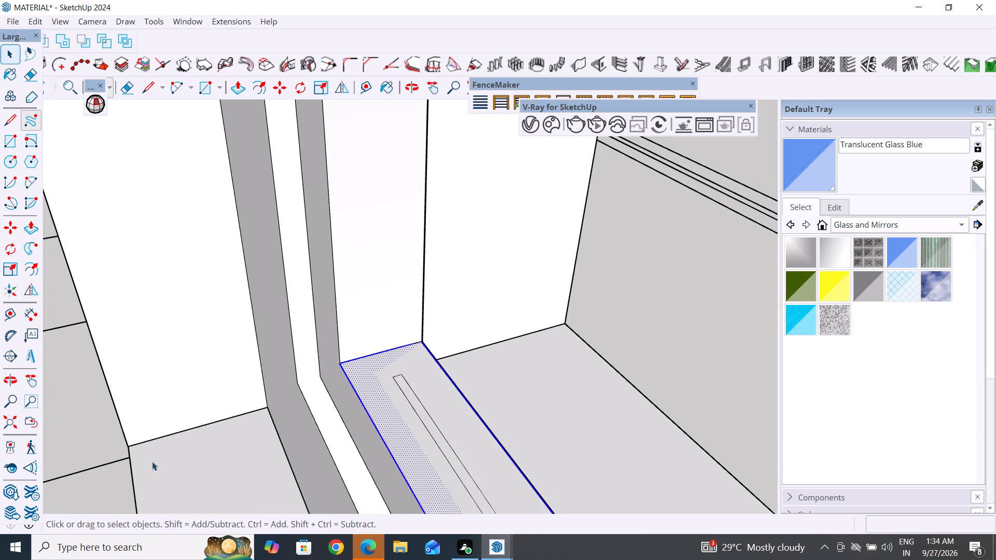
scroll(290, 401, down, 12)
middle_drag(296, 435, 415, 436)
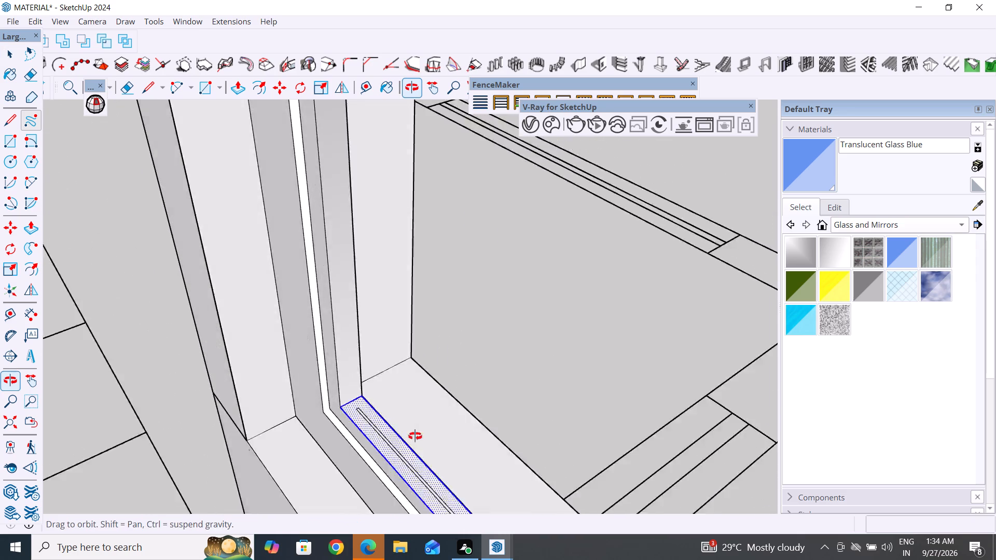
middle_drag(415, 436, 495, 459)
scroll(432, 342, down, 13)
middle_drag(493, 417, 469, 474)
click(579, 328)
Move the thin inner strip's short end edge about 7/16" along its length onto the sill strip's end edge.
scroll(462, 372, up, 1)
middle_drag(459, 378, 253, 403)
scroll(366, 365, up, 5)
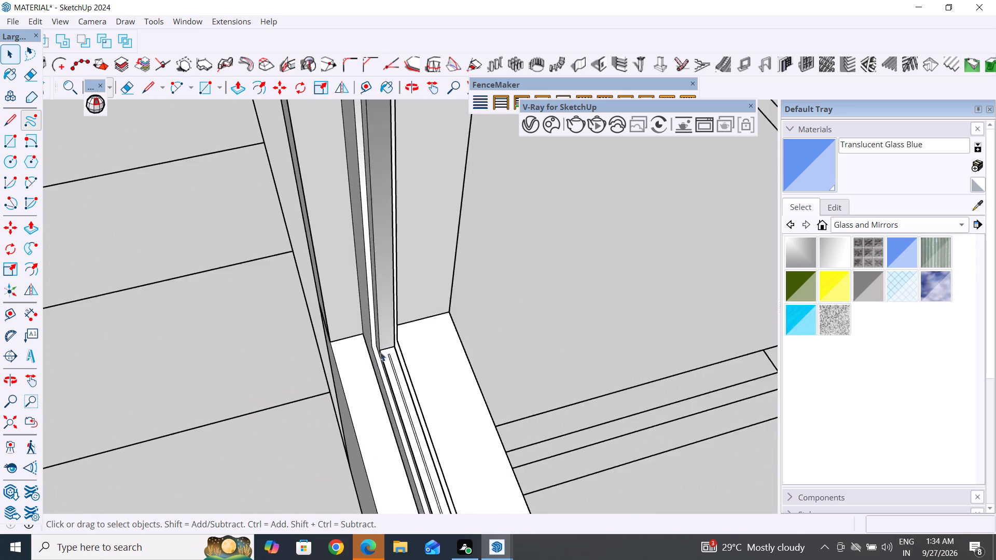
scroll(380, 352, up, 20)
scroll(380, 352, up, 9)
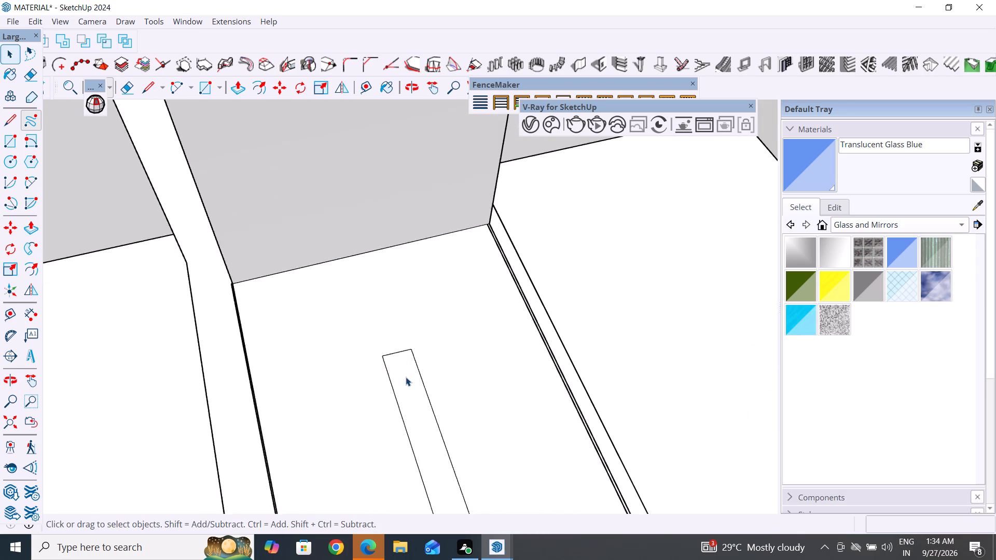
scroll(386, 365, up, 4)
middle_drag(387, 368, 410, 363)
scroll(388, 368, up, 1)
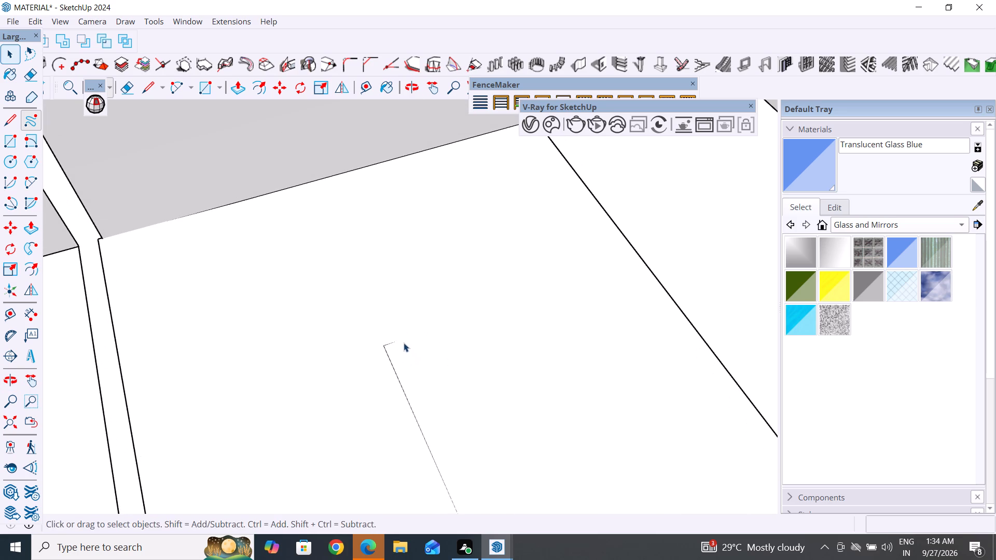
middle_drag(348, 379, 424, 341)
click(424, 328)
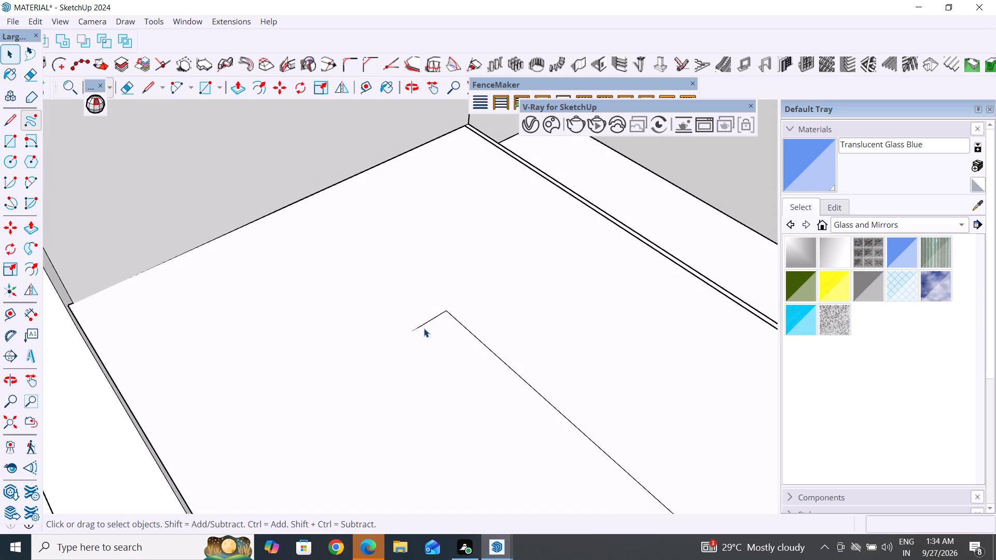
click(426, 323)
key(m)
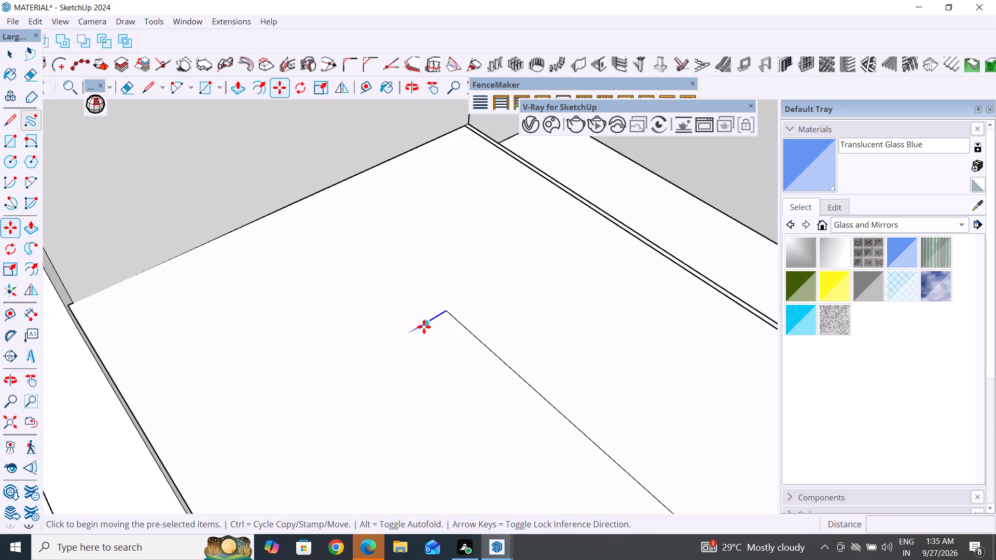
click(425, 325)
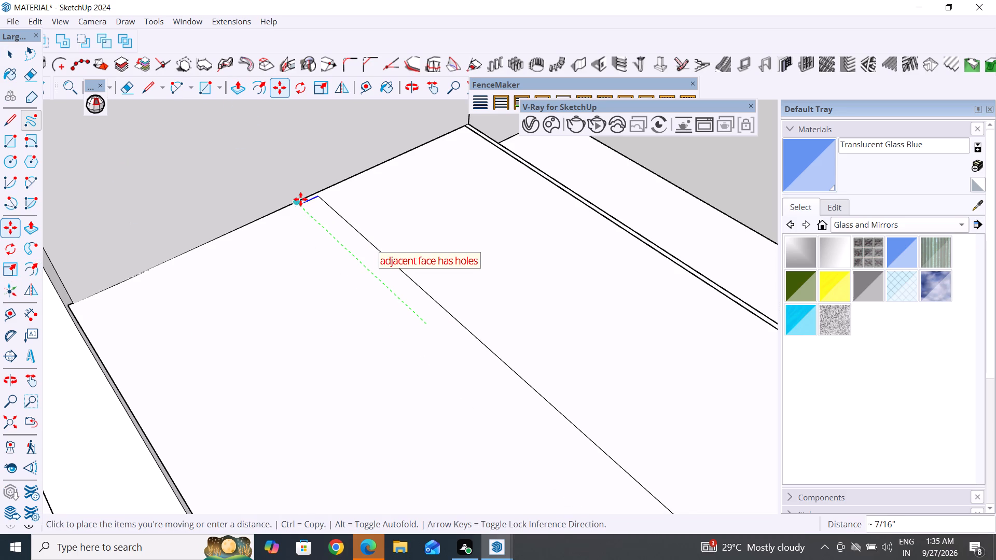
click(298, 197)
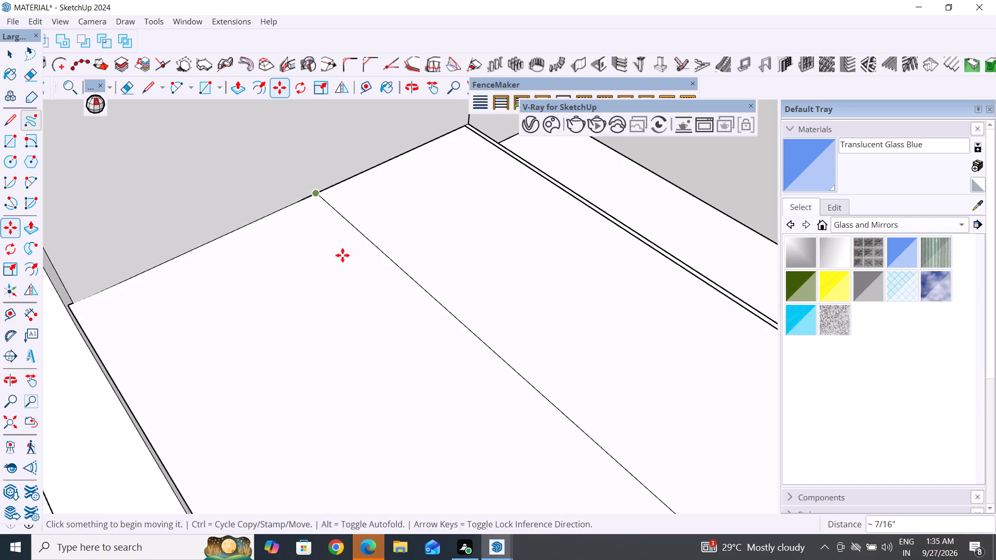
Move the thin inner strip's opposite short end edge about 7/16" along its length towards the sill strip's end edge.
scroll(312, 292, down, 5)
middle_drag(363, 305, 470, 268)
scroll(143, 330, down, 8)
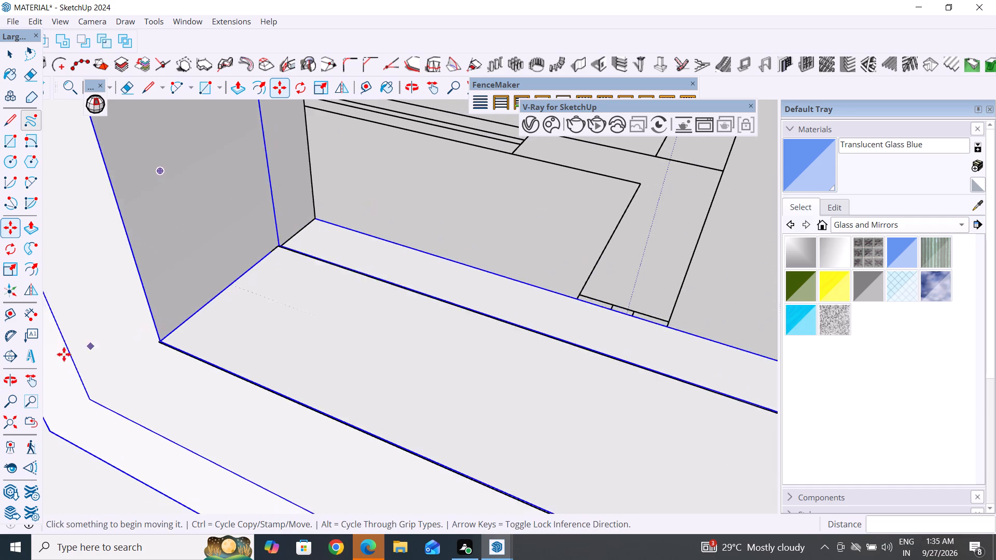
scroll(64, 354, down, 20)
scroll(64, 354, down, 16)
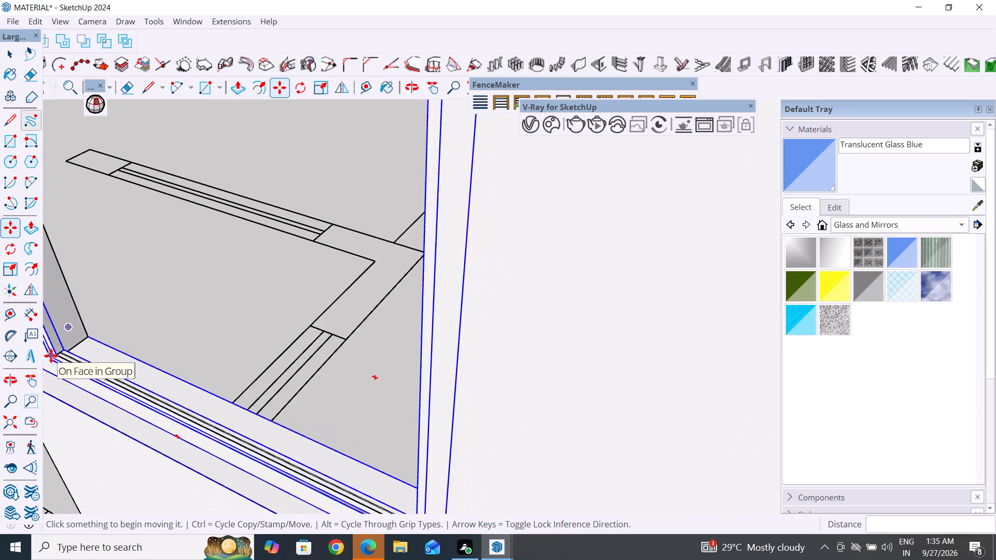
middle_drag(200, 359, 508, 388)
scroll(520, 400, up, 4)
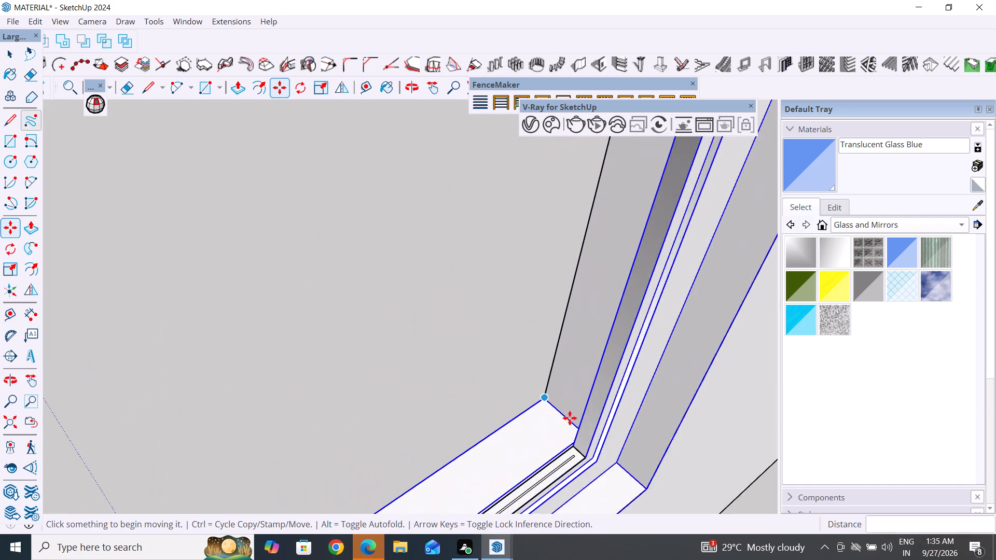
scroll(570, 418, up, 1)
scroll(604, 454, up, 9)
middle_drag(478, 480, 672, 437)
scroll(656, 401, up, 8)
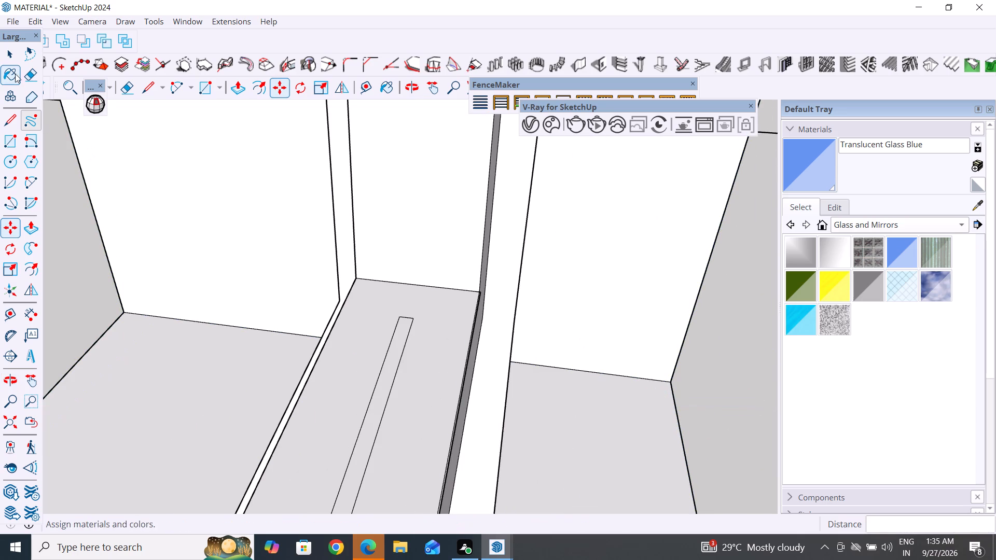
click(10, 58)
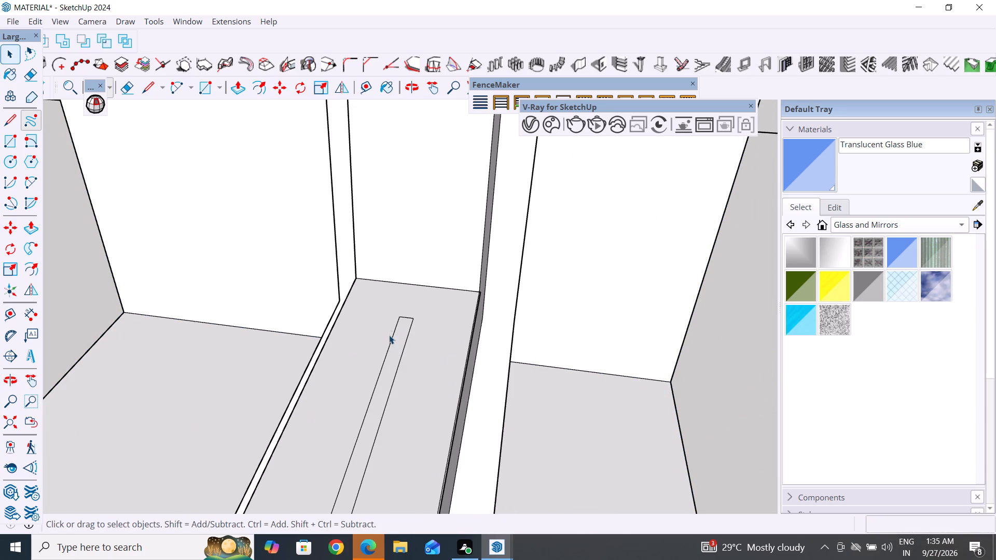
click(405, 317)
scroll(405, 317, up, 6)
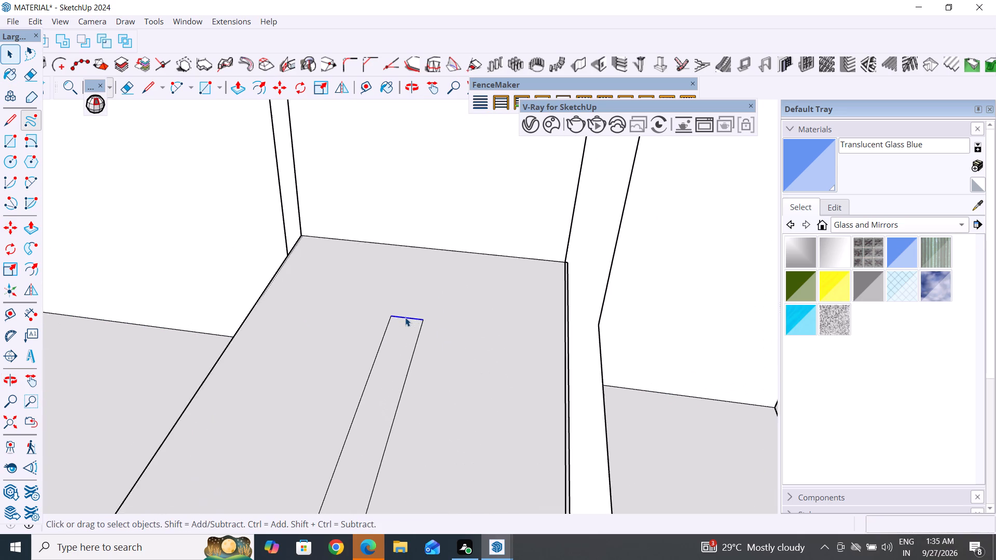
scroll(405, 317, up, 6)
scroll(413, 276, up, 5)
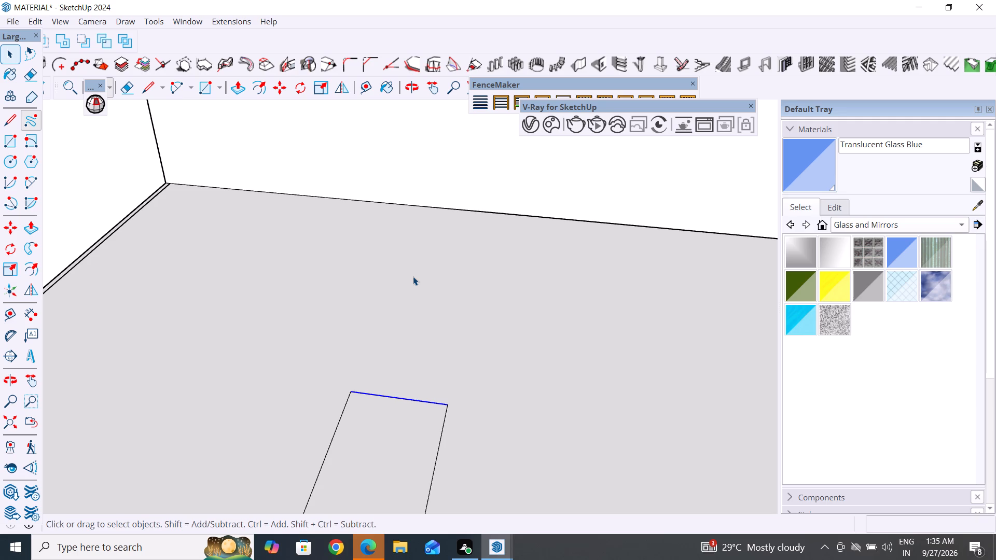
key(m)
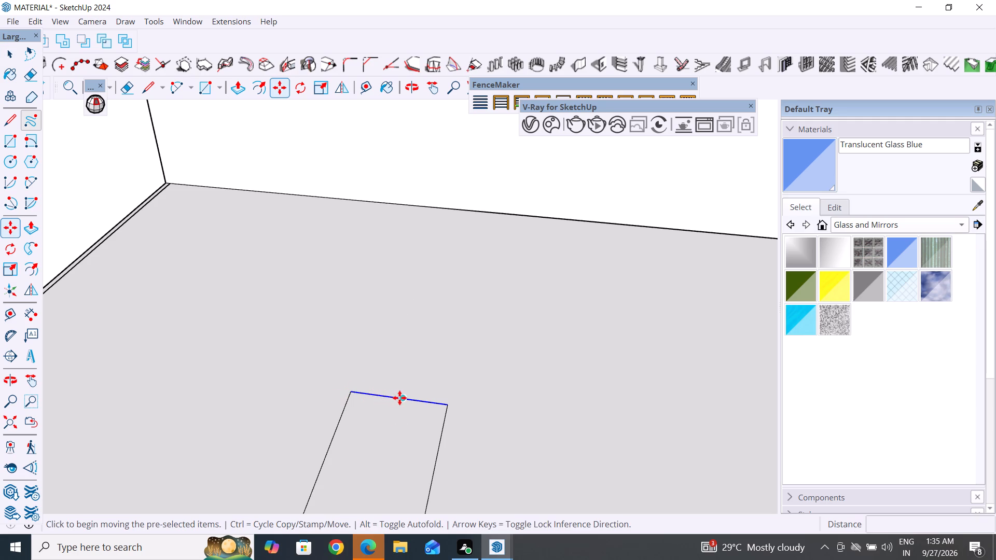
click(402, 398)
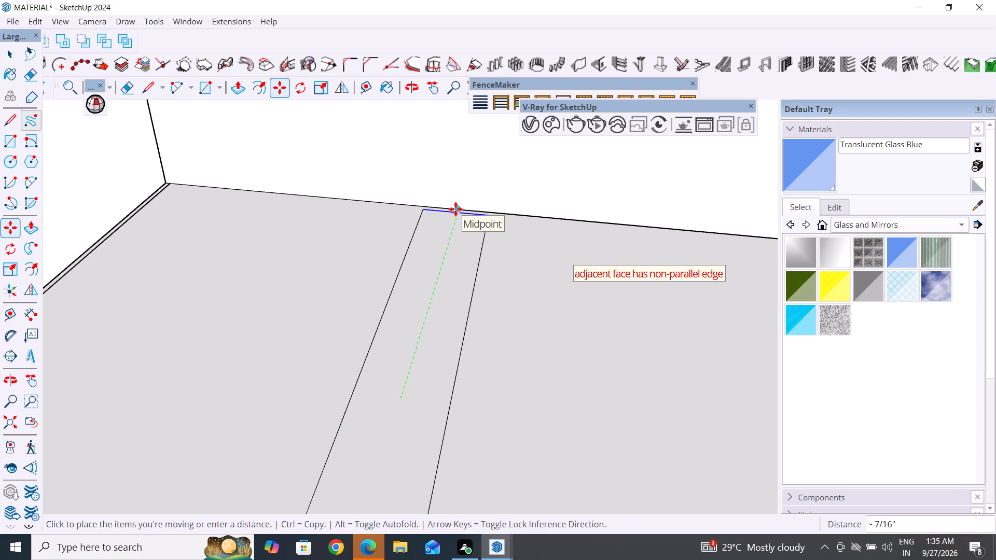
click(458, 206)
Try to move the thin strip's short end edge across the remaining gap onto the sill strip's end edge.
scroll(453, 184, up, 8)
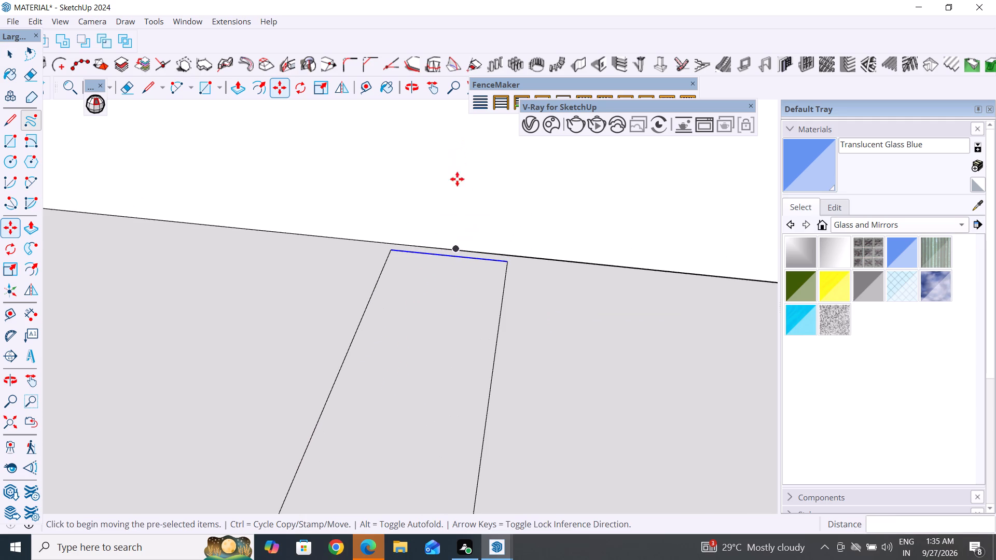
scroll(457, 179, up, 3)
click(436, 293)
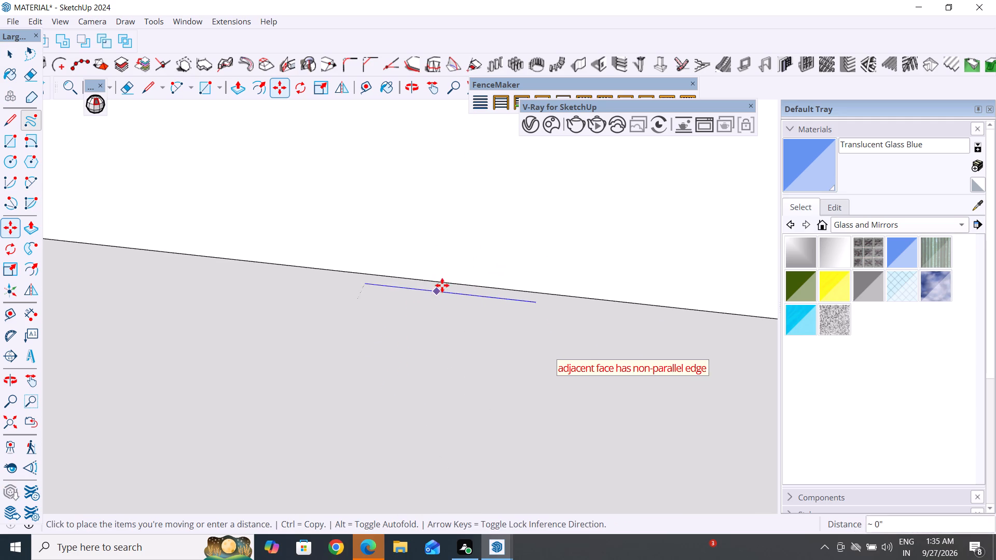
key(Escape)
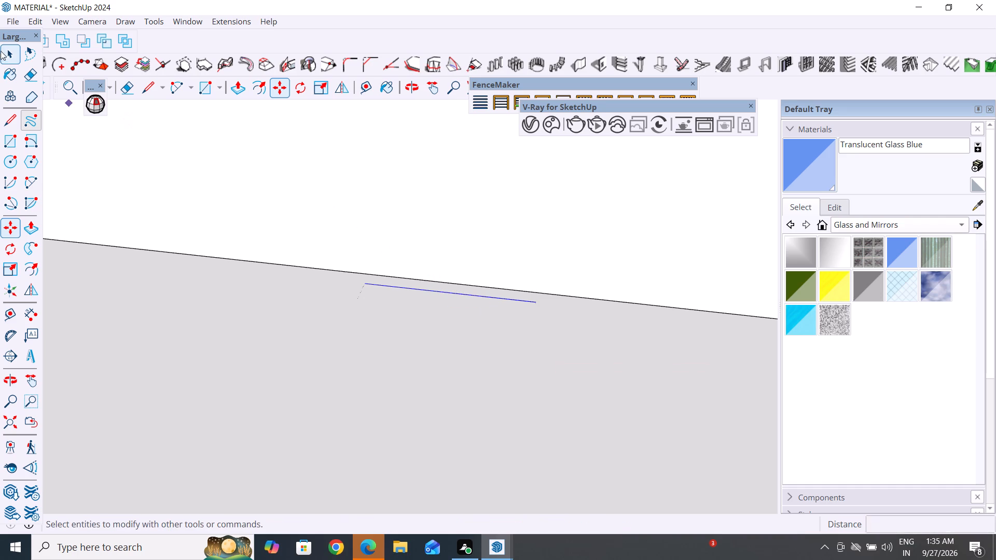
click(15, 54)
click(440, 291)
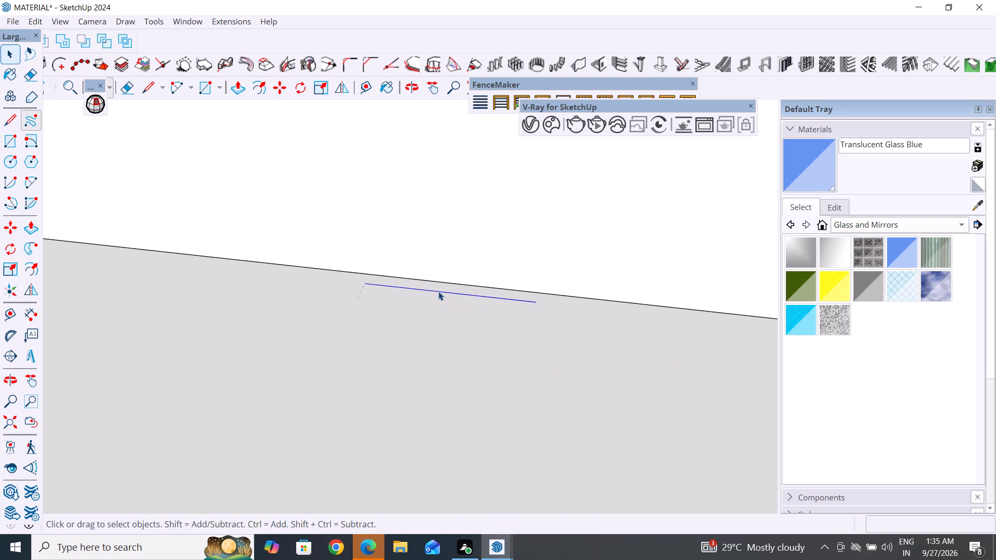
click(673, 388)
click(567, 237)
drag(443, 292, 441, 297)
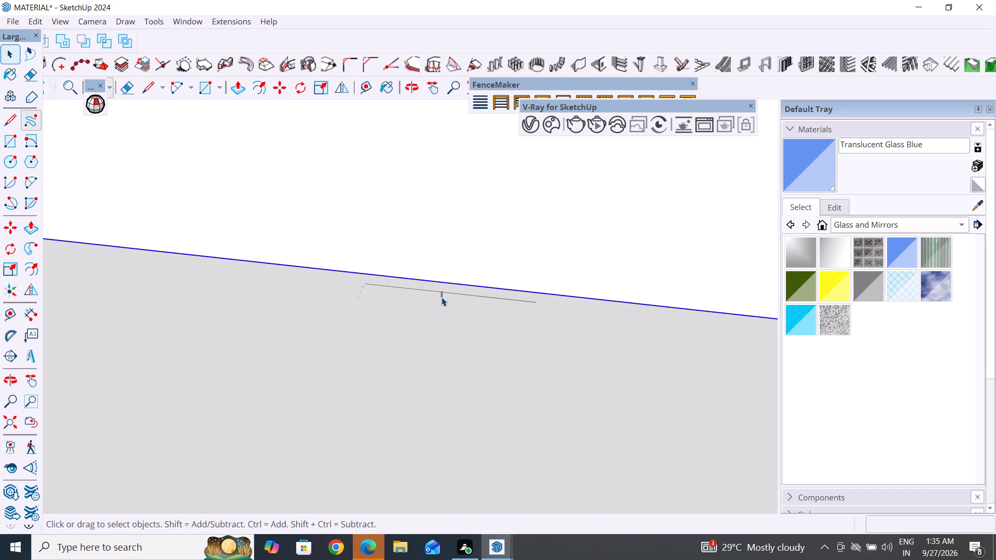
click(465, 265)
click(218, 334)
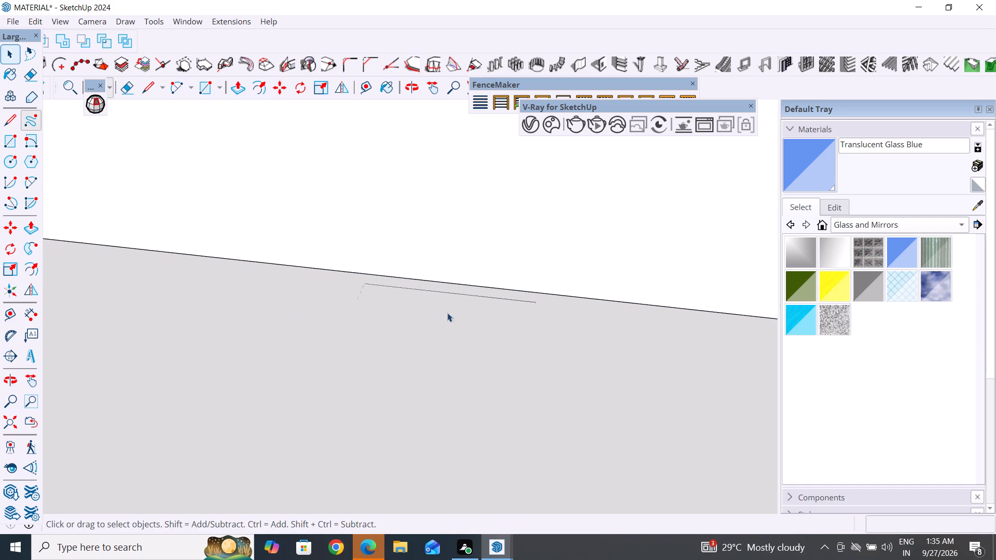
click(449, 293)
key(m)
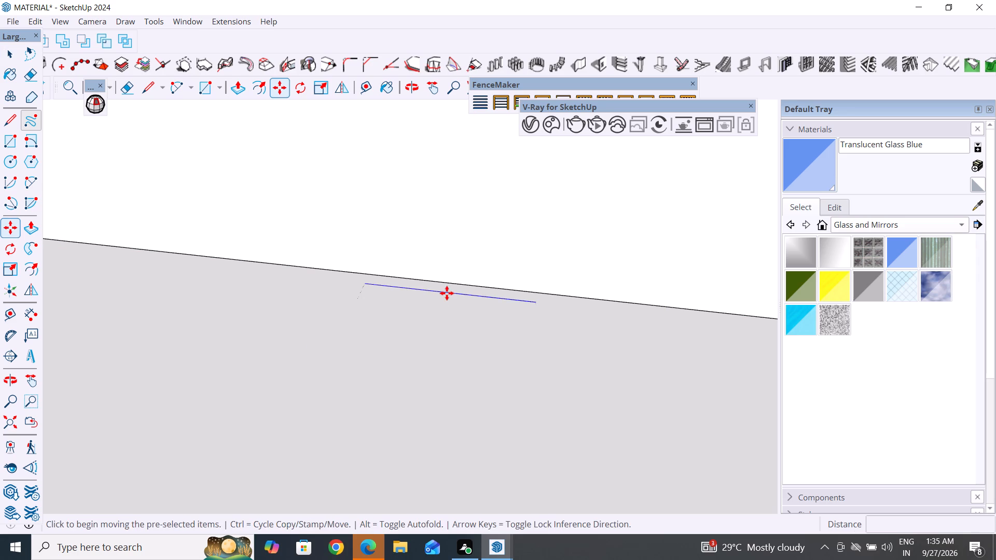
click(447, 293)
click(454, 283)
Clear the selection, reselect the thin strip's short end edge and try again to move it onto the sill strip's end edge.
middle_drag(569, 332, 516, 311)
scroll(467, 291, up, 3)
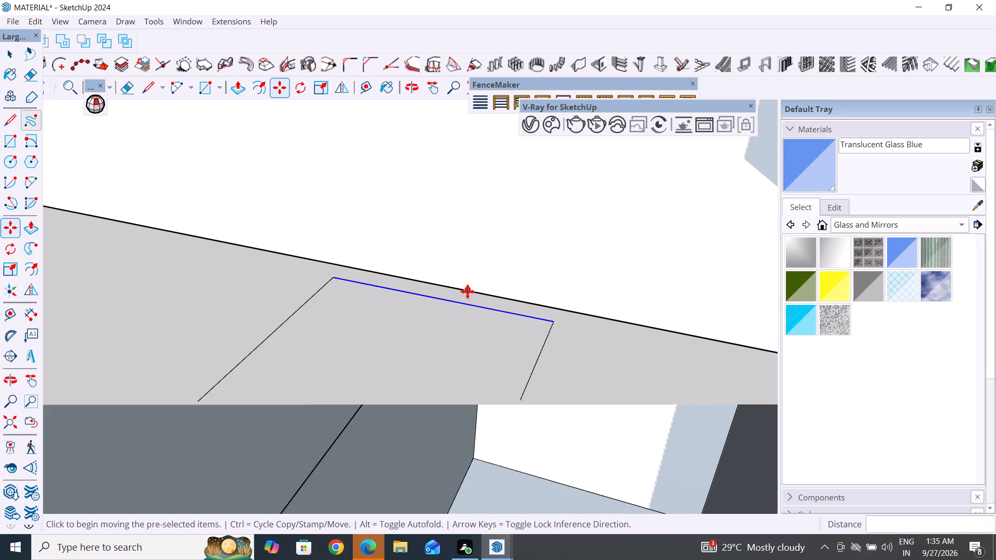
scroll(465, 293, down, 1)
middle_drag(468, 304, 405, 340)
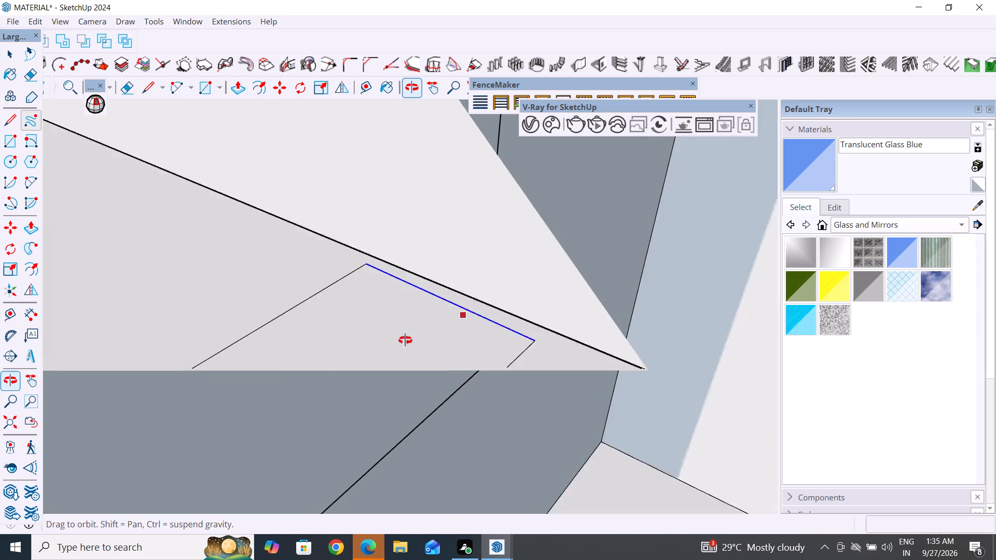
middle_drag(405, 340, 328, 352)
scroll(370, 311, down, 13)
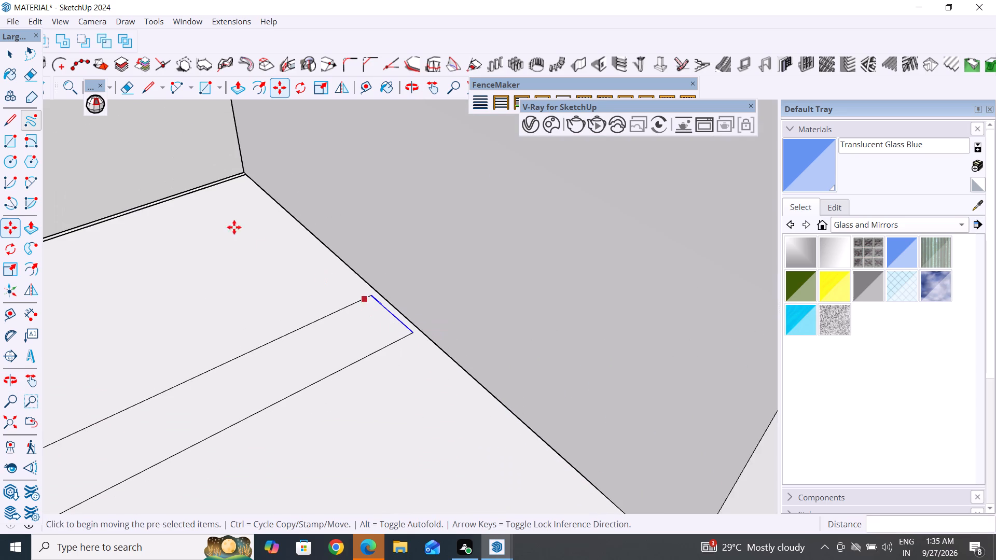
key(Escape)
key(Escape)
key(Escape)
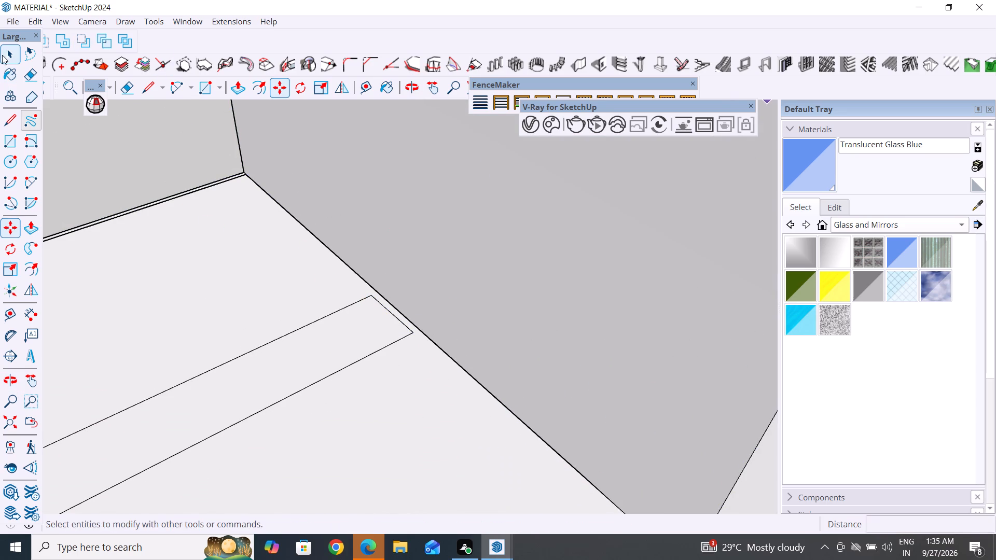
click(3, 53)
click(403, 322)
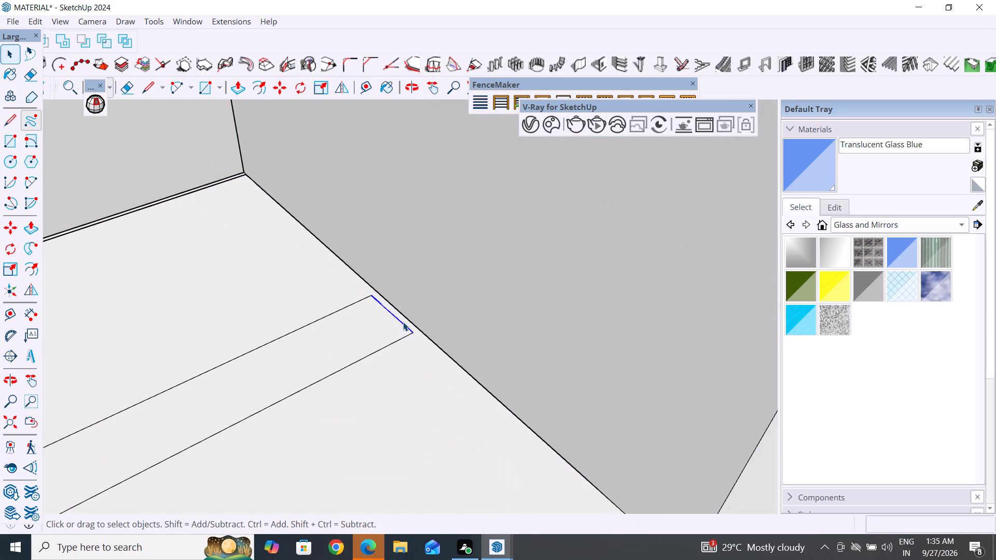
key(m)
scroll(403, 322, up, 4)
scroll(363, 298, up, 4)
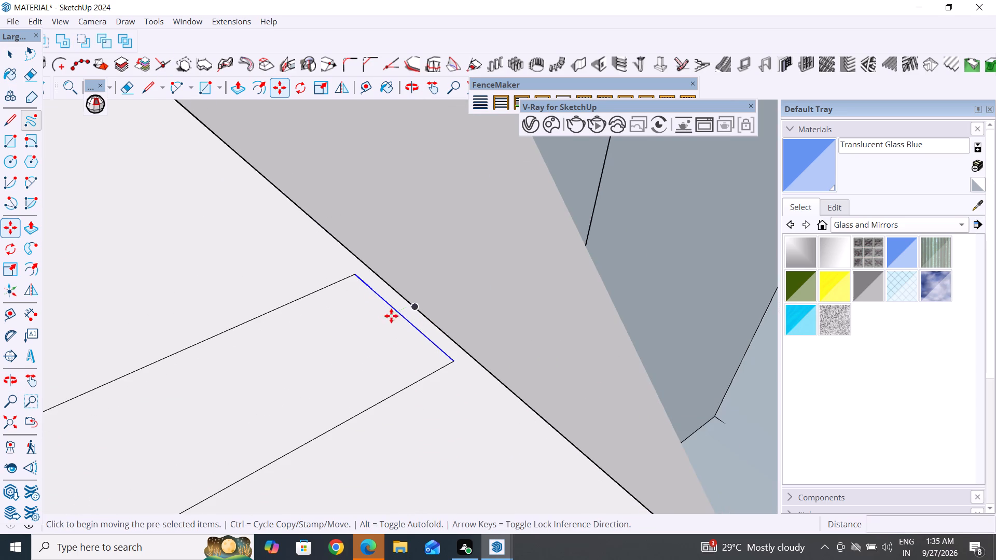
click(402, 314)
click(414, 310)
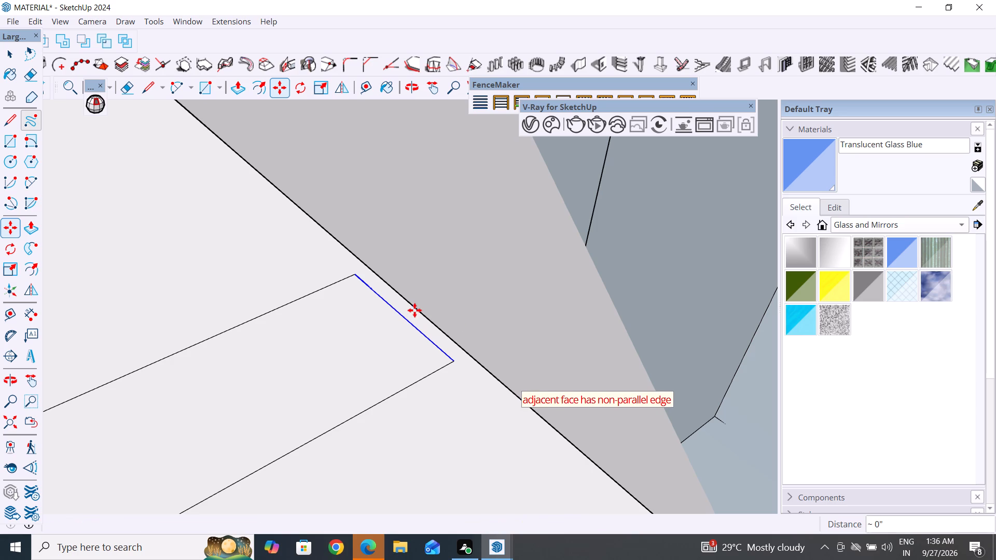
Examine the thin strip's end against the surrounding sill face and frame corner, and clear the selection.
click(13, 55)
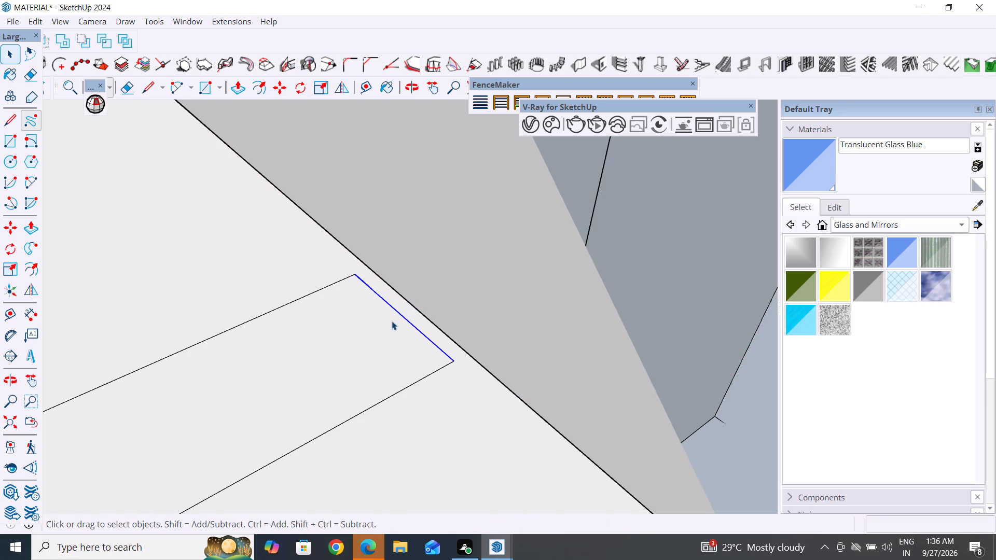
click(402, 327)
click(410, 325)
click(505, 429)
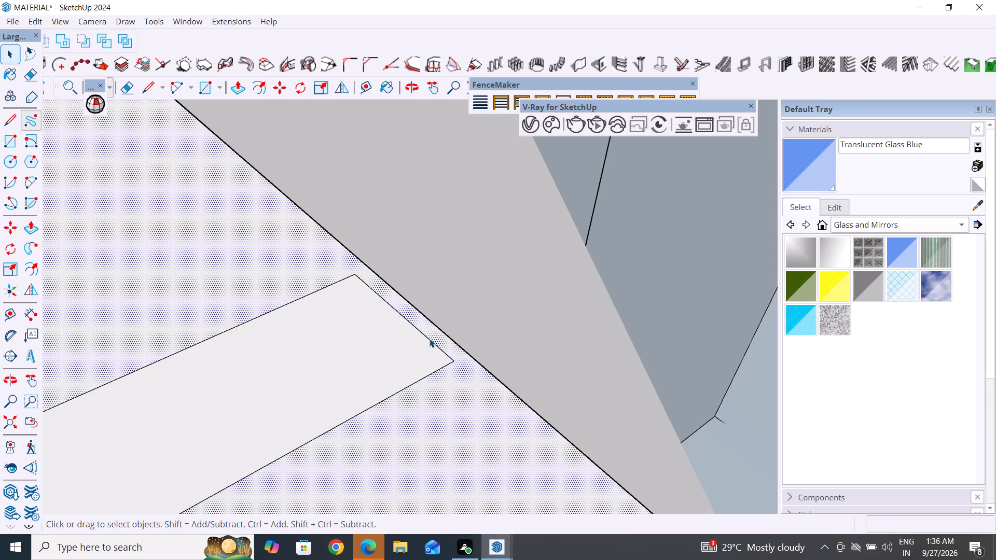
scroll(414, 358, down, 12)
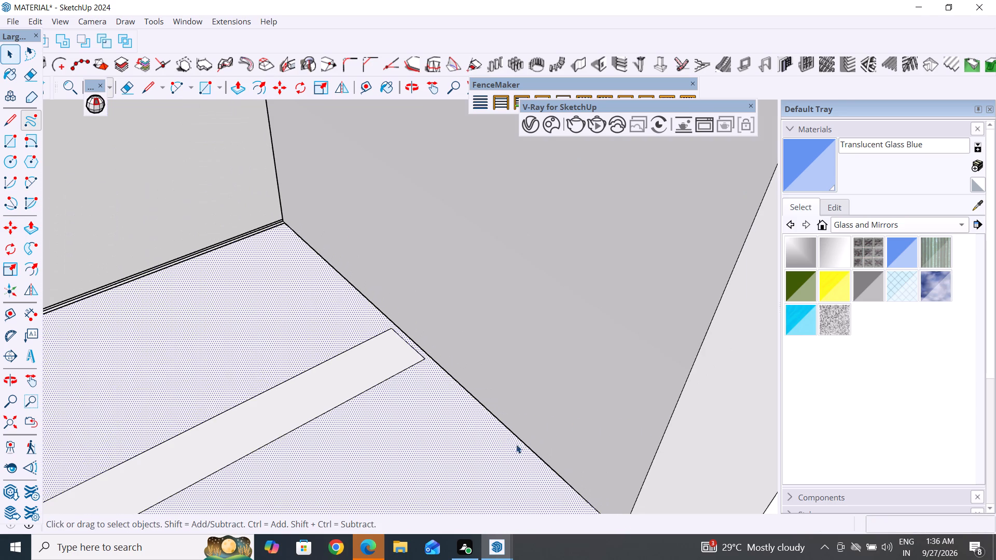
scroll(348, 325, down, 10)
scroll(404, 299, down, 4)
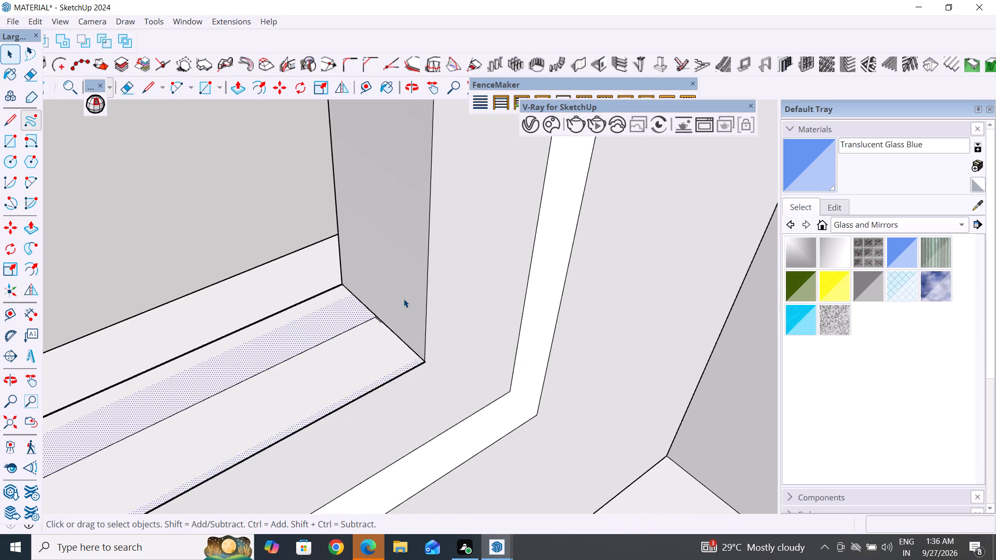
scroll(404, 299, down, 9)
scroll(458, 354, down, 16)
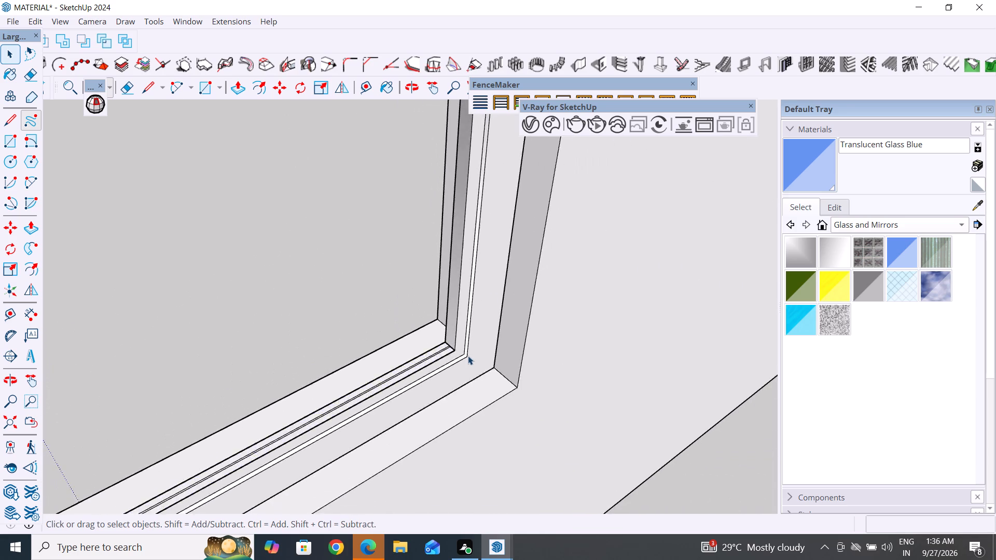
scroll(468, 356, down, 4)
click(648, 454)
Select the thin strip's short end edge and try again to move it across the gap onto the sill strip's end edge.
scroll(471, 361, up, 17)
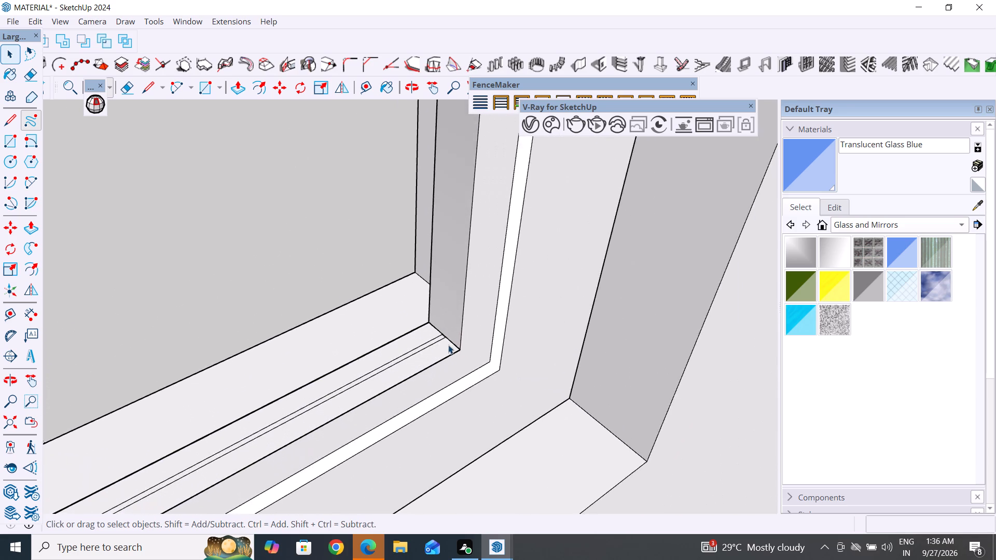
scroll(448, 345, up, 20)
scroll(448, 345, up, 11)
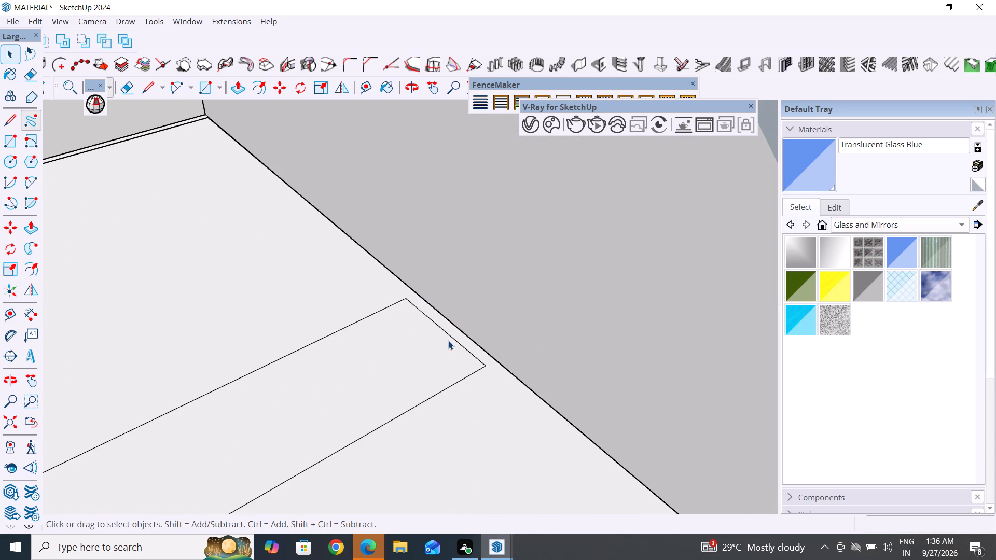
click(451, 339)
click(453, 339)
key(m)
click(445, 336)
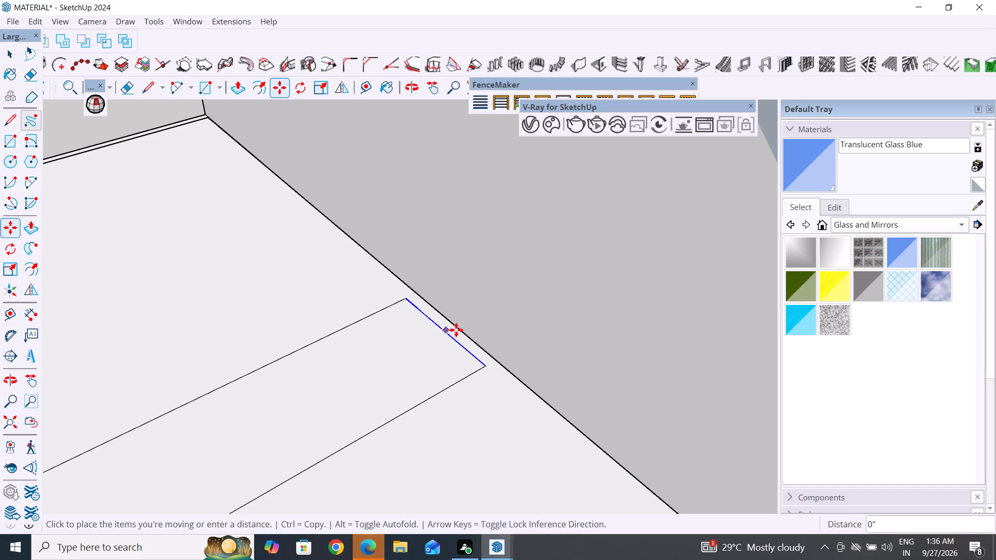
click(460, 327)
Examine the gap between the thin strip's end edge and the adjoining frame face from several angles, and clear the selection.
middle_drag(511, 366, 420, 338)
scroll(416, 335, up, 10)
scroll(417, 357, down, 11)
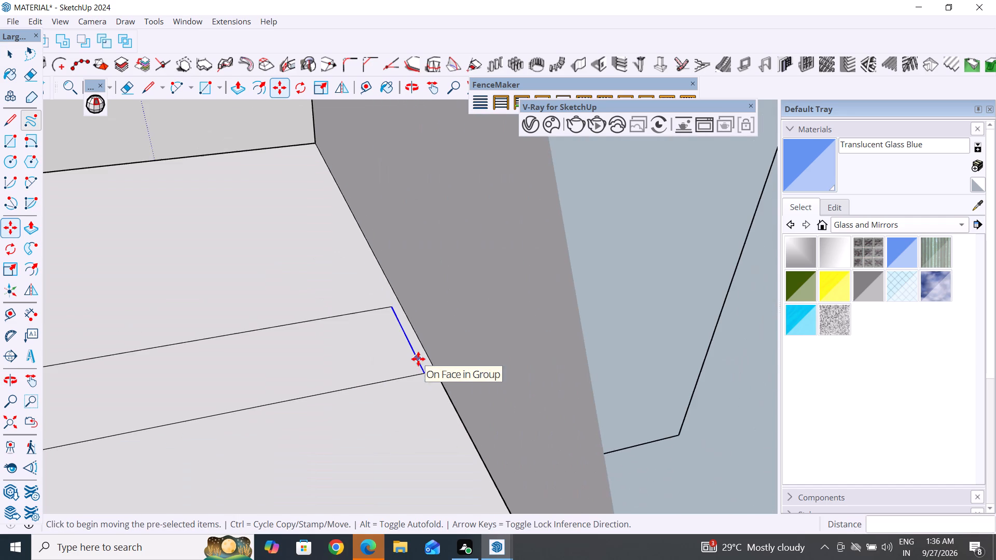
scroll(426, 375, up, 5)
middle_drag(426, 379, 504, 395)
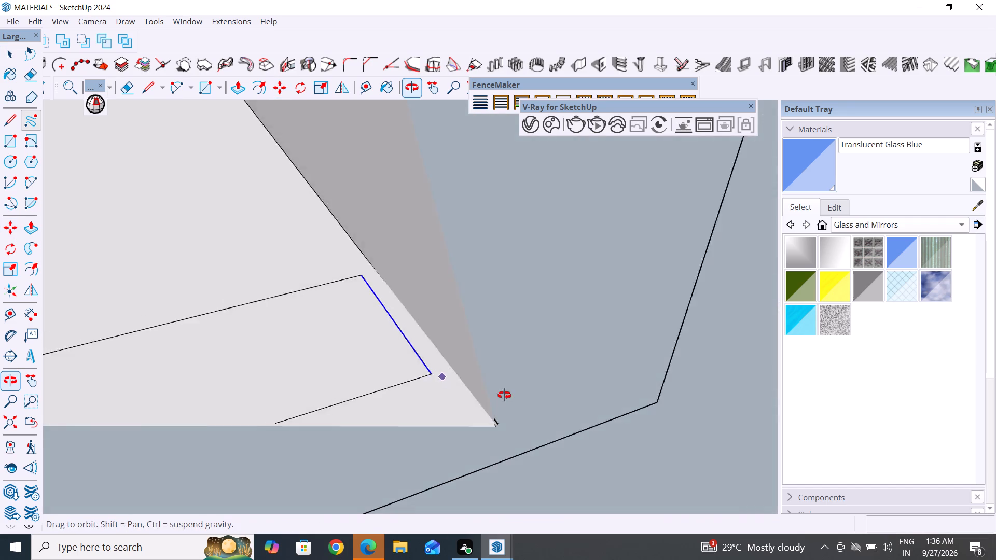
middle_drag(504, 395, 553, 399)
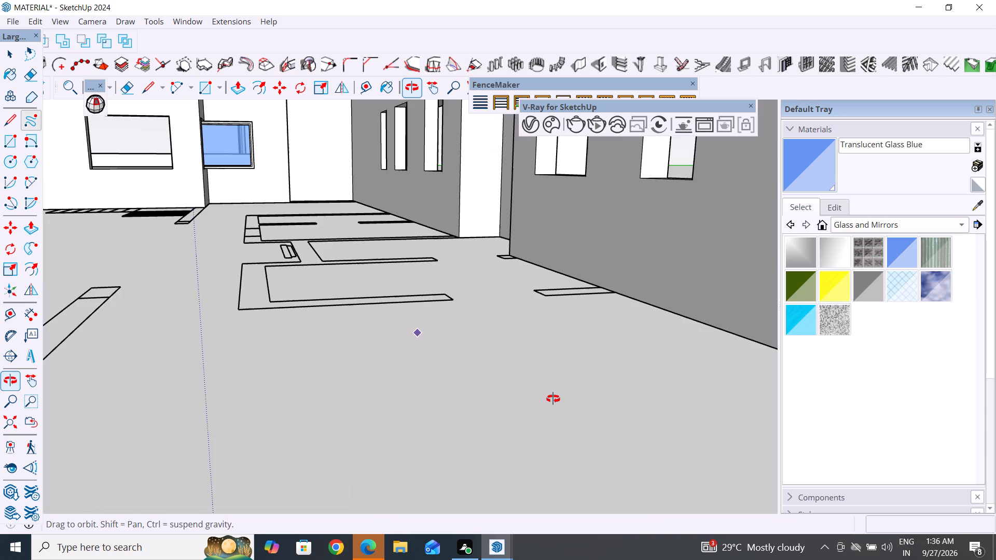
middle_drag(553, 399, 686, 450)
middle_drag(302, 375, 298, 371)
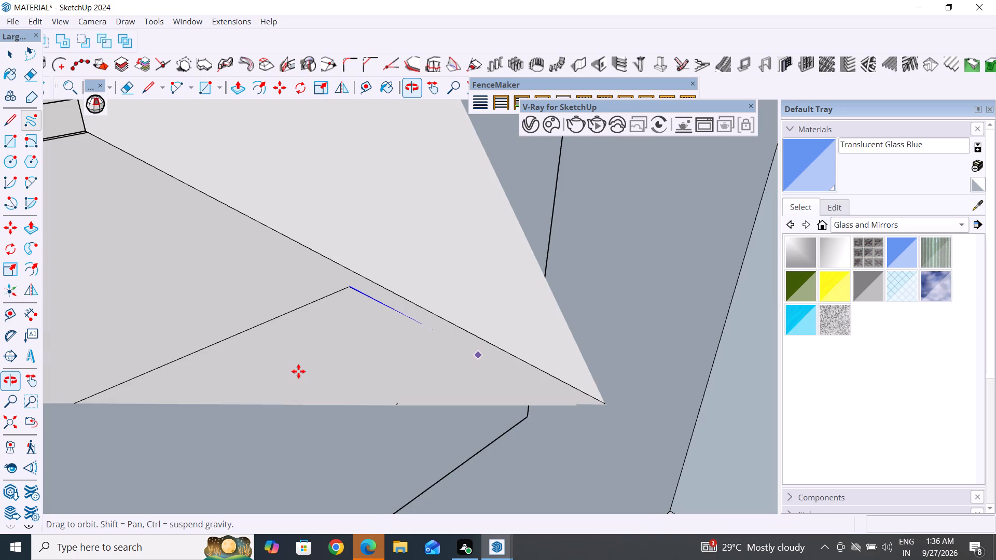
middle_drag(298, 371, 597, 408)
scroll(398, 363, down, 5)
scroll(326, 314, down, 6)
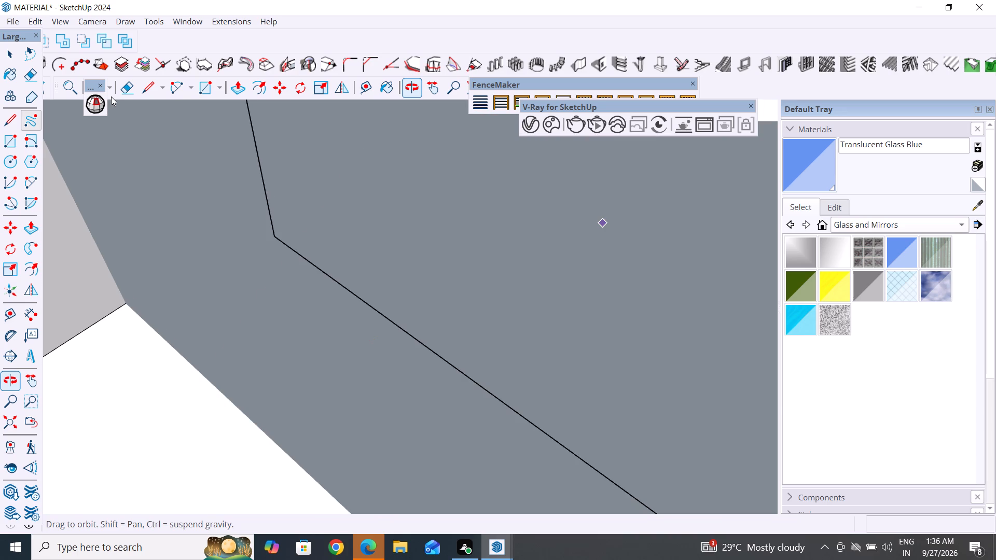
scroll(378, 326, up, 3)
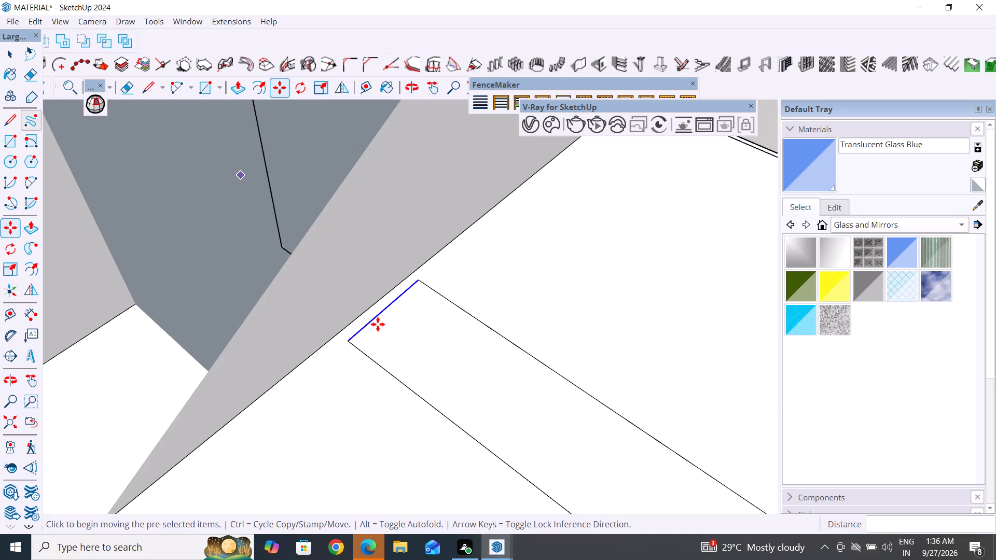
scroll(378, 324, up, 2)
scroll(398, 347, down, 1)
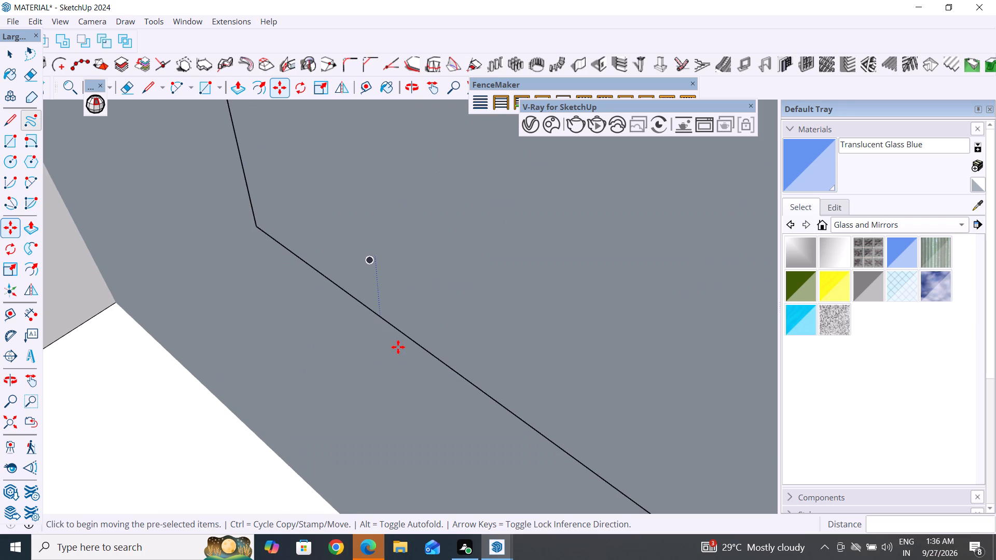
scroll(398, 347, down, 3)
scroll(394, 332, up, 3)
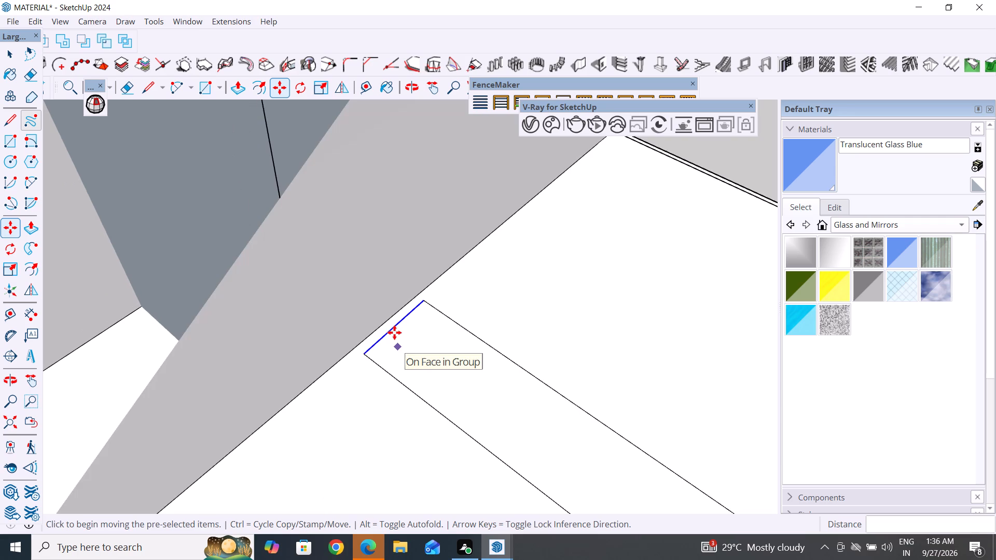
scroll(394, 332, up, 1)
middle_drag(394, 332, 318, 318)
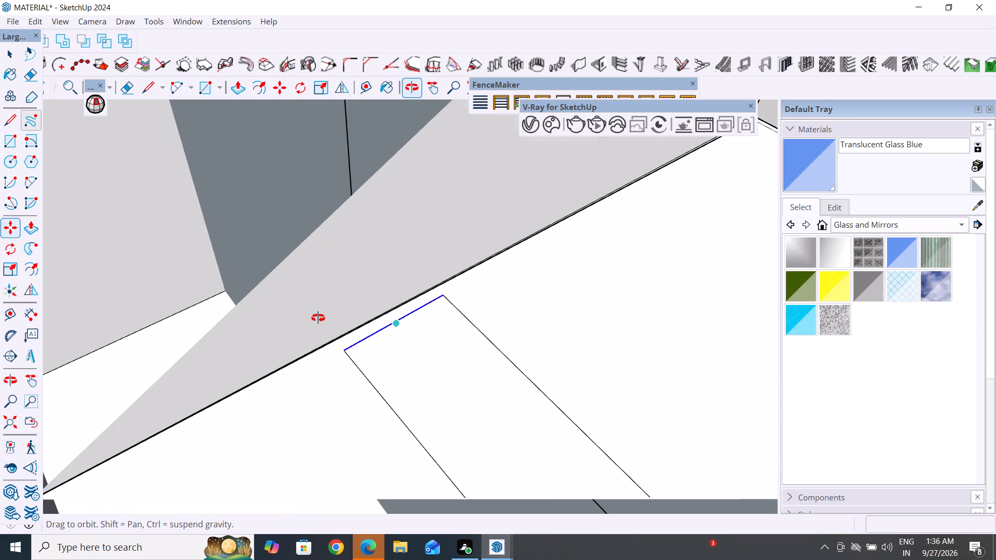
middle_drag(355, 338, 310, 261)
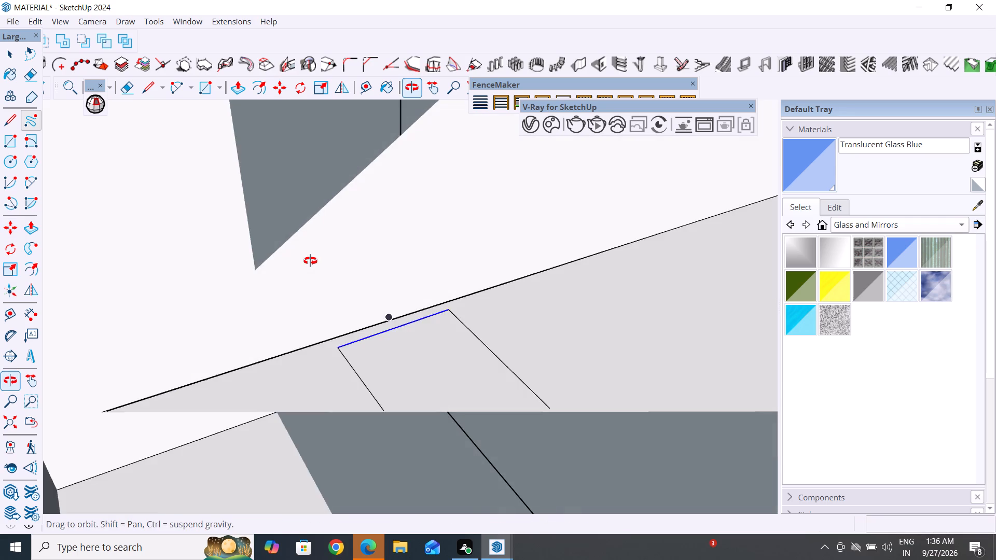
middle_drag(310, 261, 285, 204)
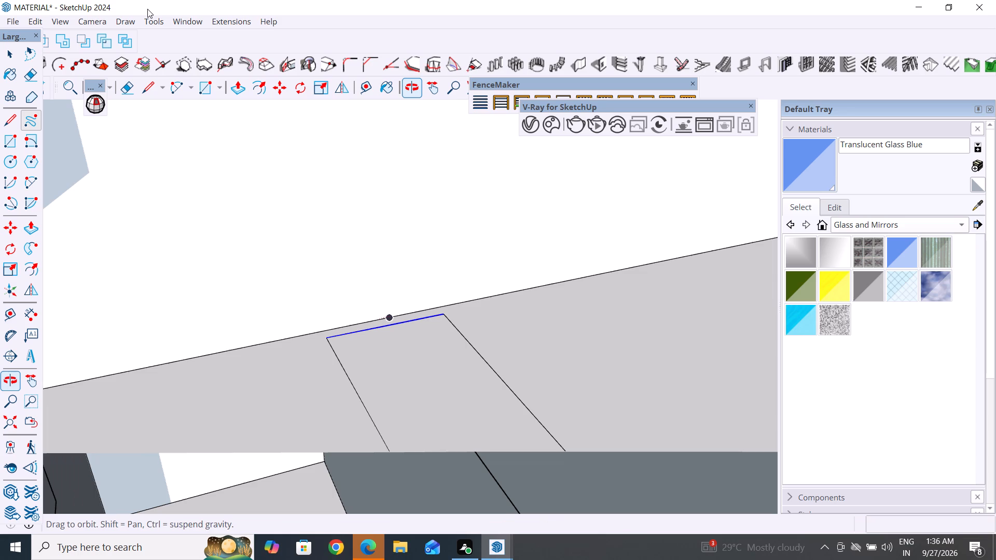
click(6, 53)
scroll(438, 217, down, 5)
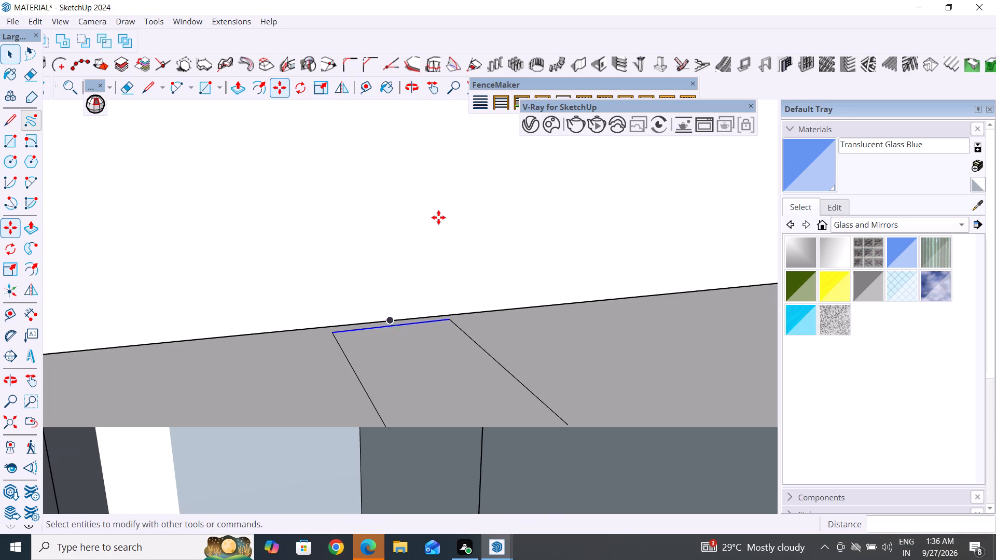
scroll(438, 217, down, 7)
scroll(465, 331, down, 11)
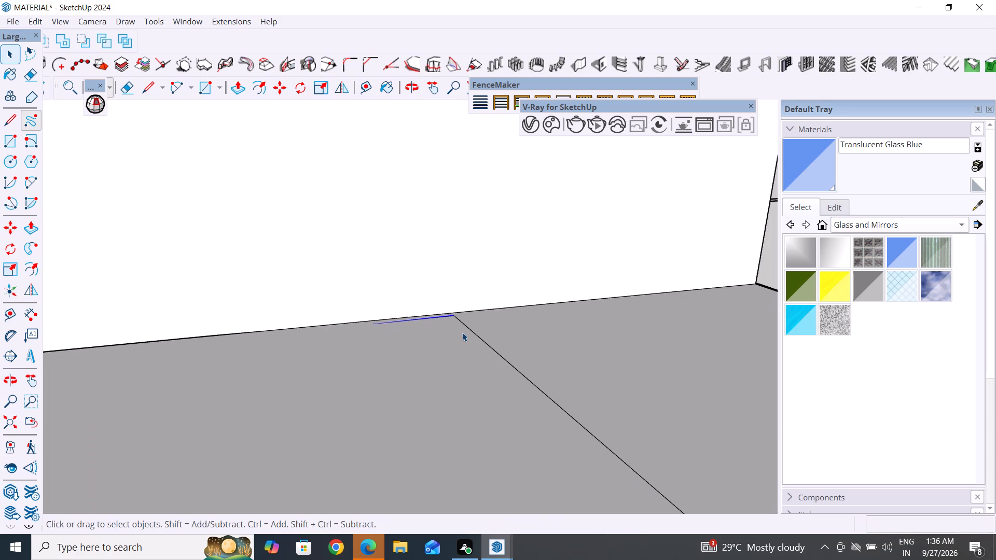
middle_drag(628, 344, 170, 357)
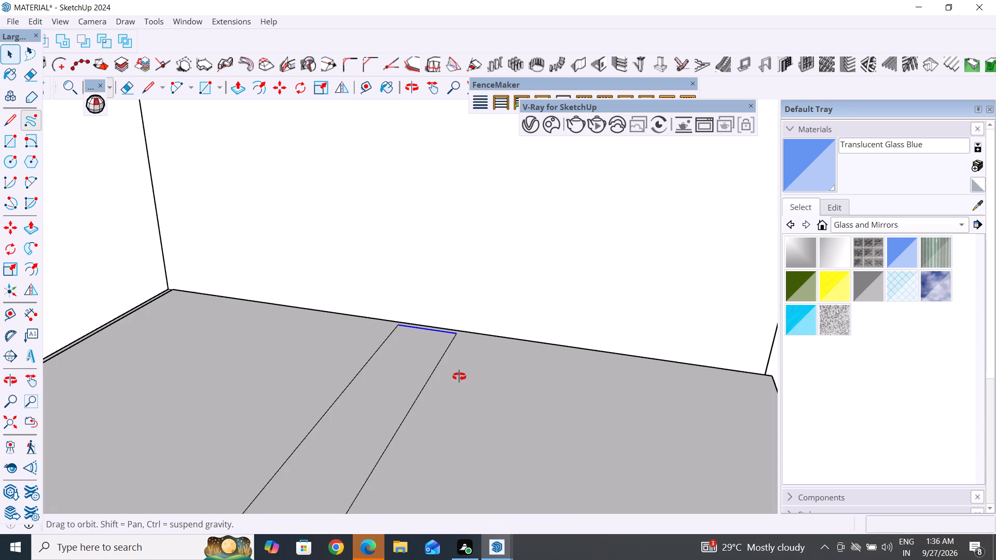
scroll(411, 344, up, 5)
scroll(459, 331, up, 8)
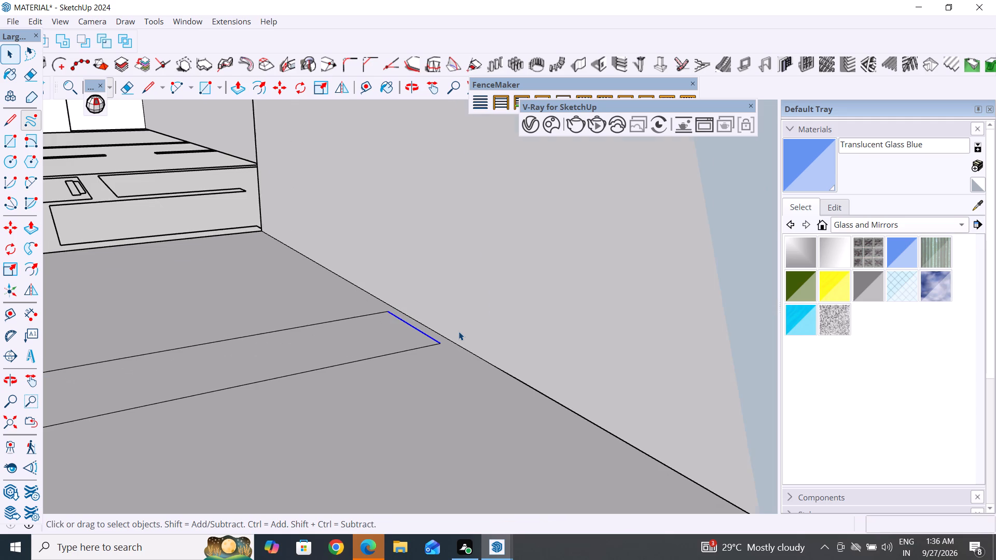
scroll(459, 331, up, 2)
scroll(459, 331, down, 7)
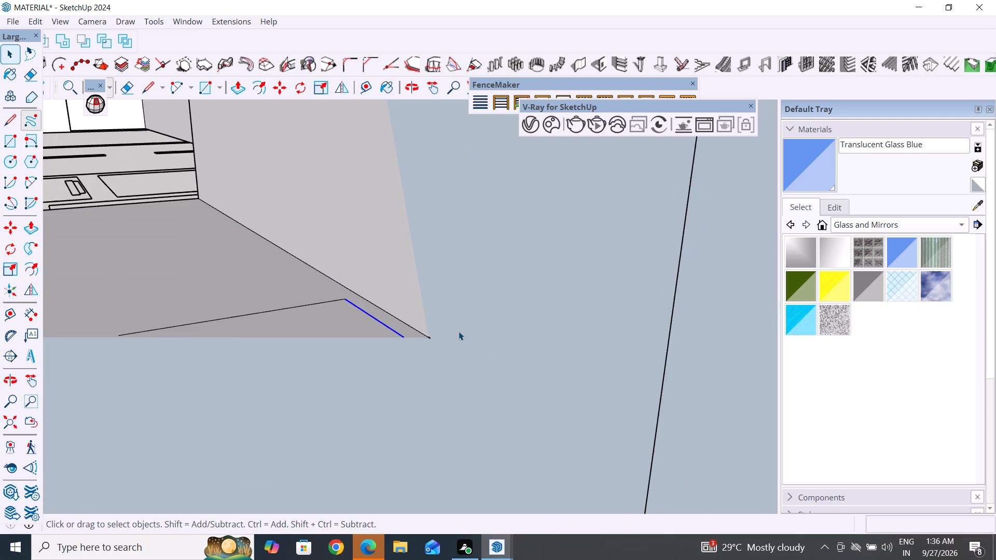
scroll(386, 361, down, 11)
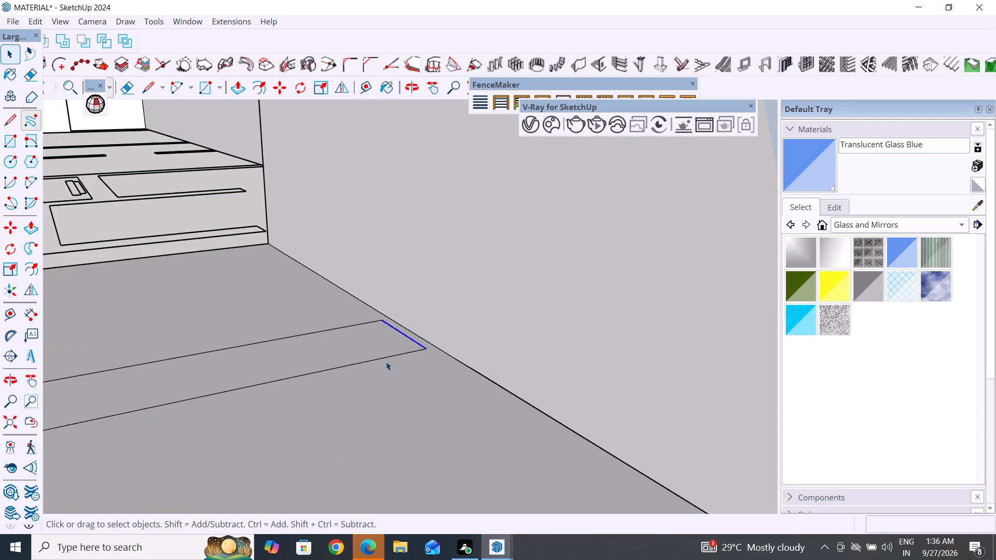
scroll(386, 361, down, 15)
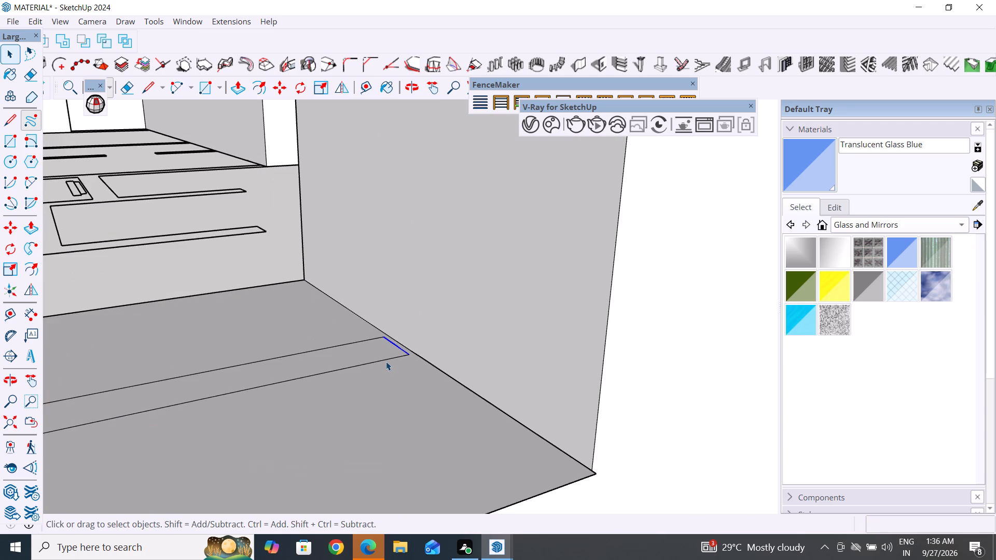
middle_drag(522, 339, 448, 358)
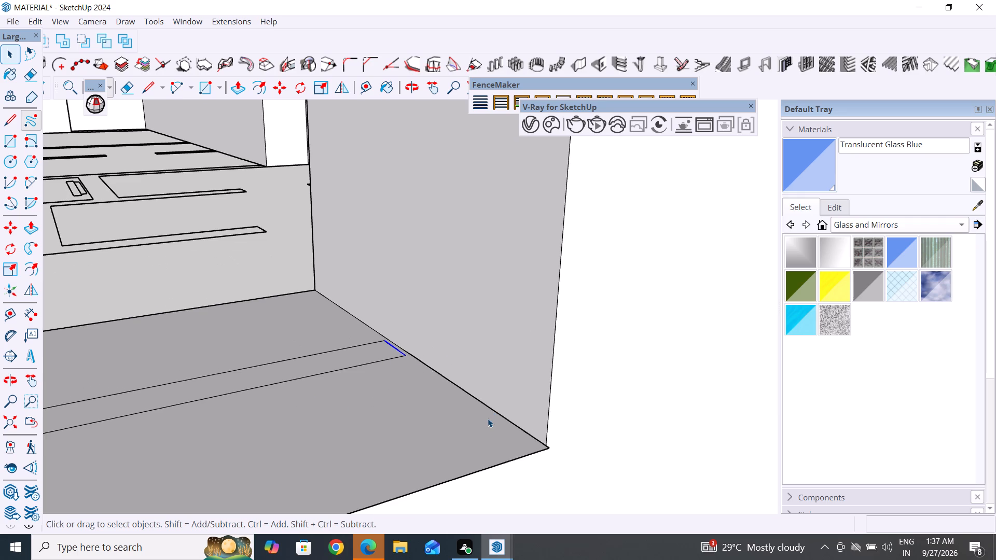
scroll(488, 418, down, 16)
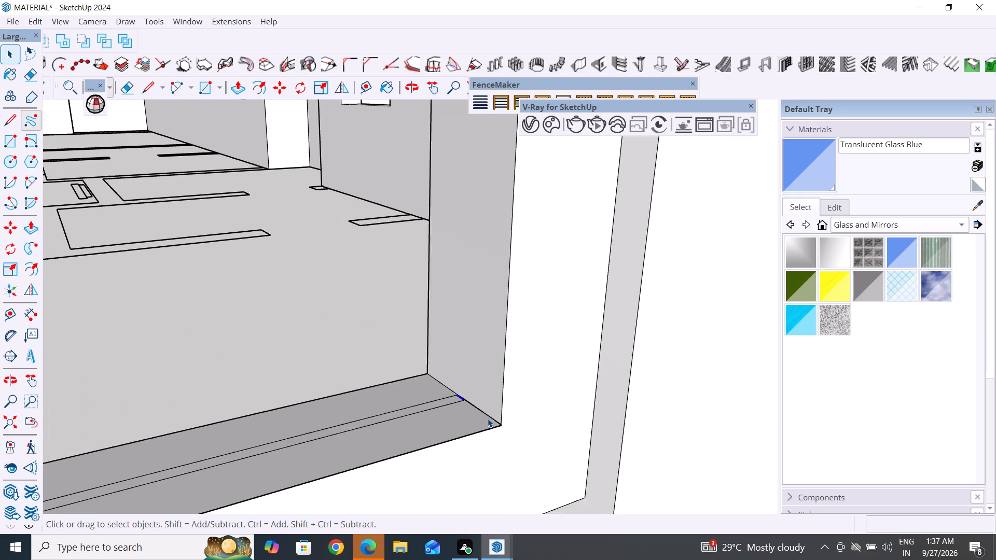
scroll(488, 418, down, 15)
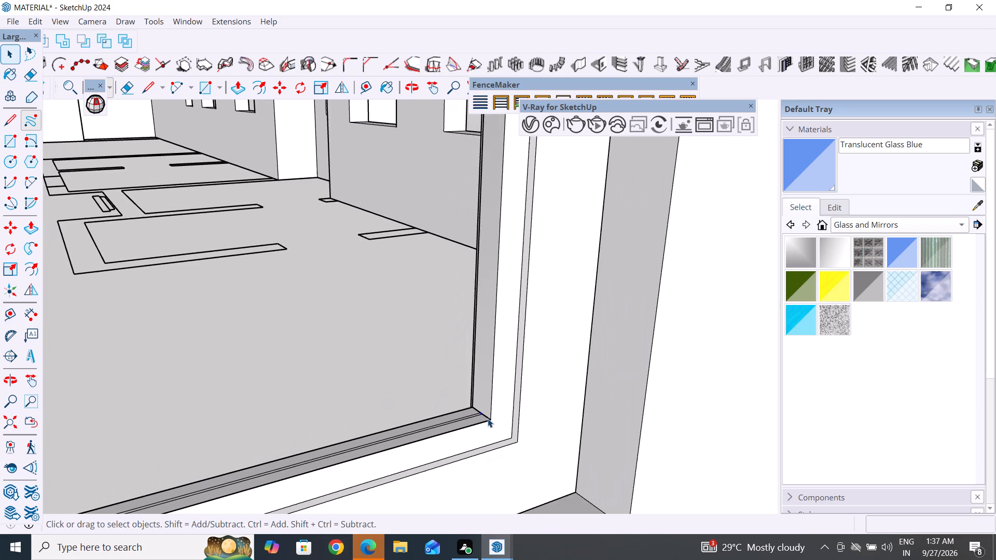
scroll(488, 418, down, 7)
click(372, 363)
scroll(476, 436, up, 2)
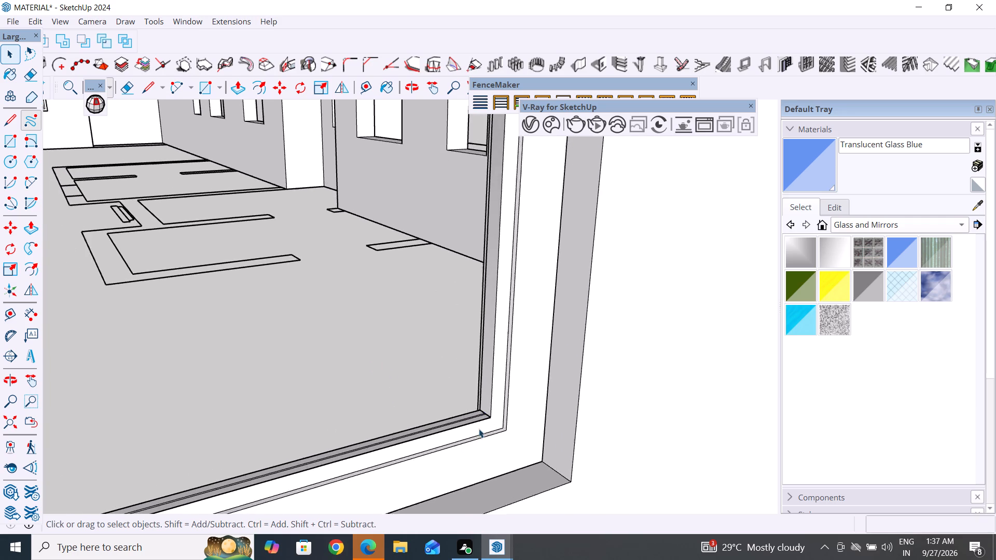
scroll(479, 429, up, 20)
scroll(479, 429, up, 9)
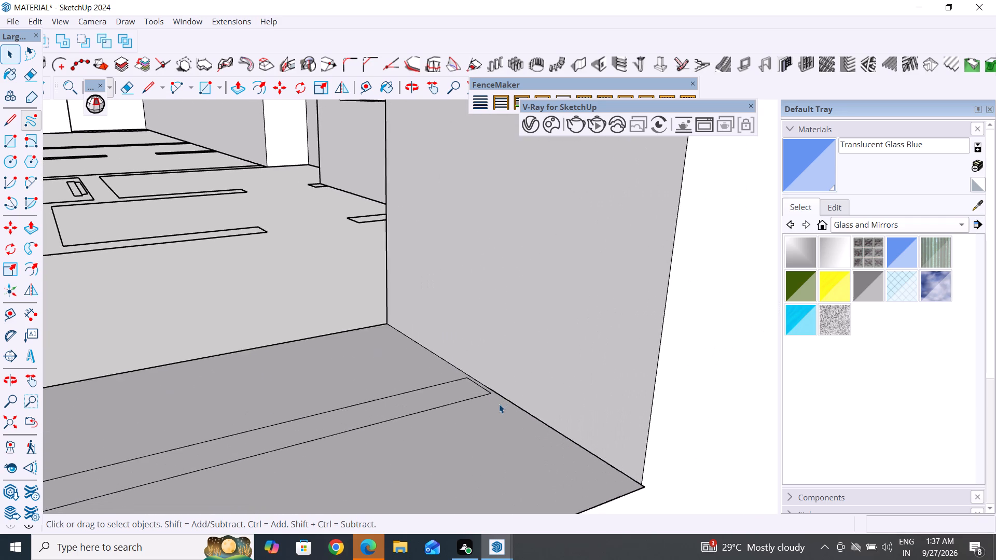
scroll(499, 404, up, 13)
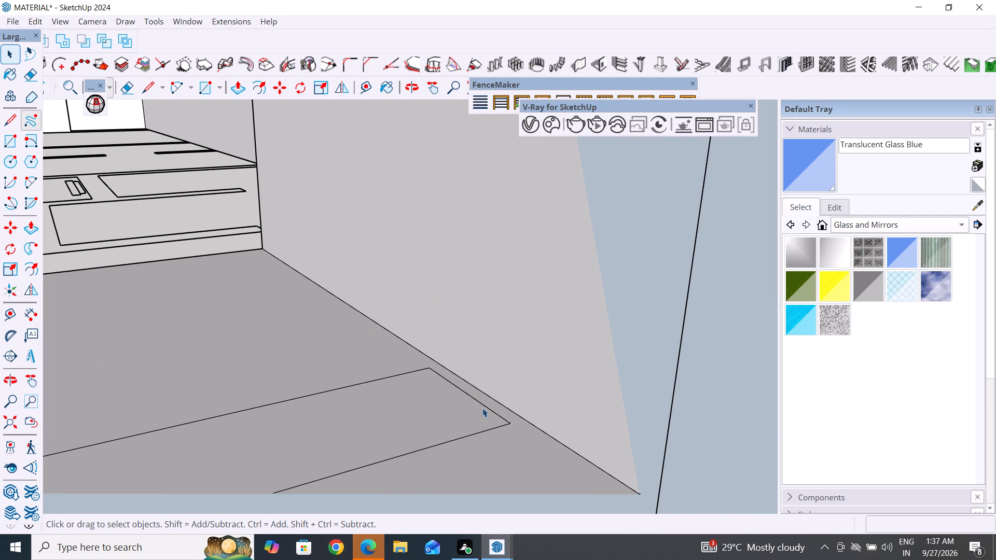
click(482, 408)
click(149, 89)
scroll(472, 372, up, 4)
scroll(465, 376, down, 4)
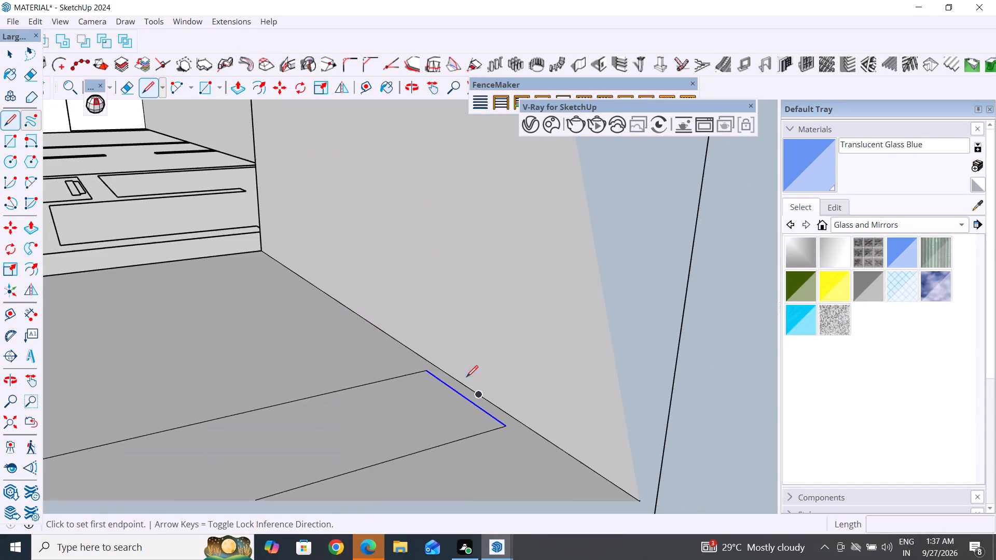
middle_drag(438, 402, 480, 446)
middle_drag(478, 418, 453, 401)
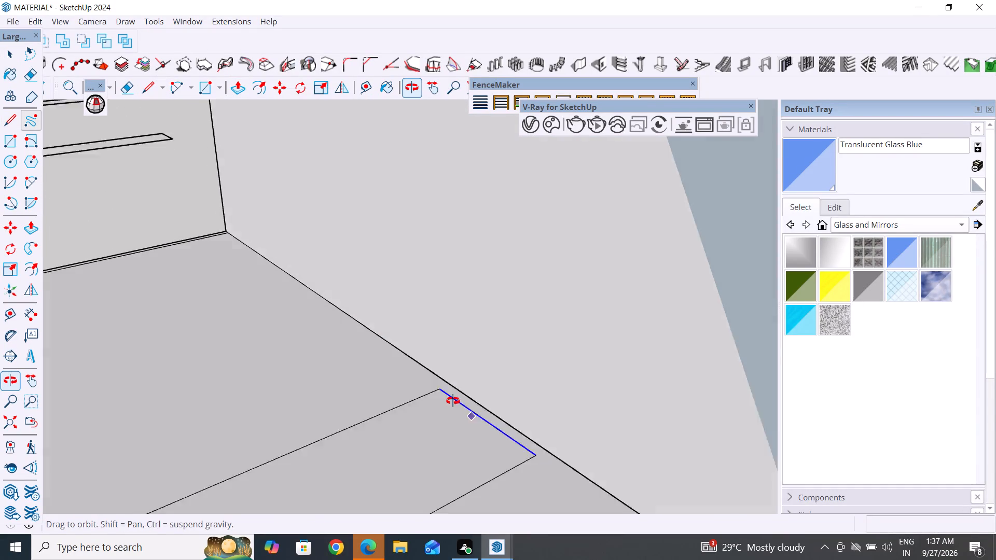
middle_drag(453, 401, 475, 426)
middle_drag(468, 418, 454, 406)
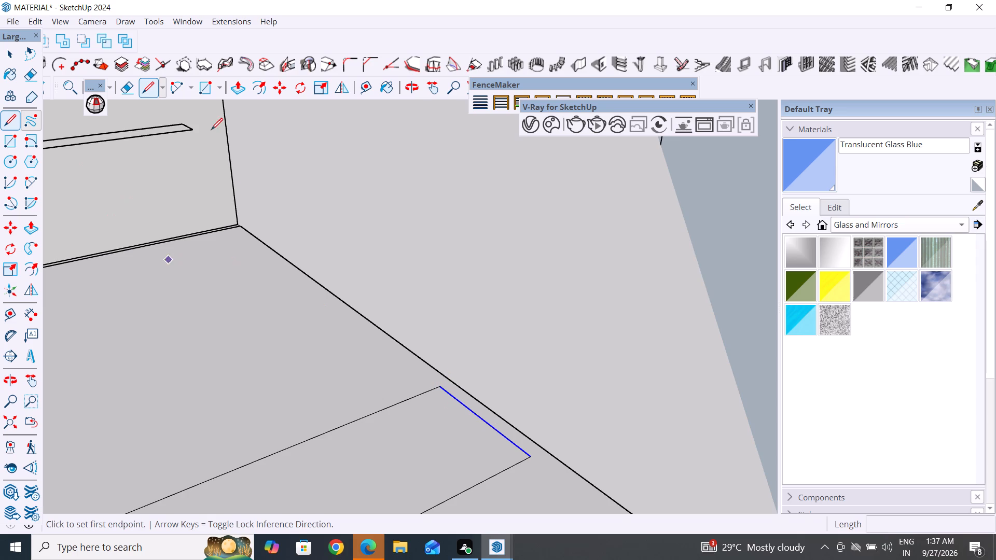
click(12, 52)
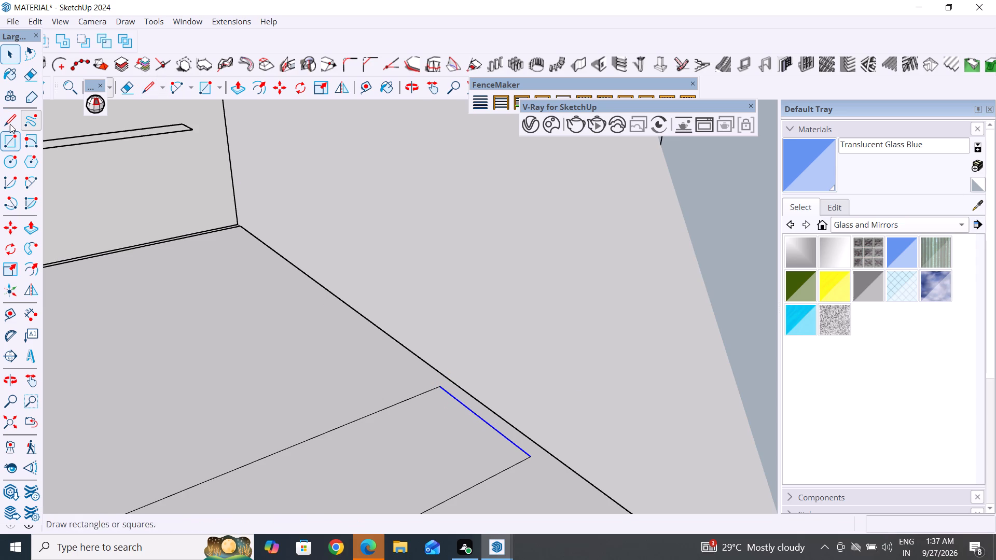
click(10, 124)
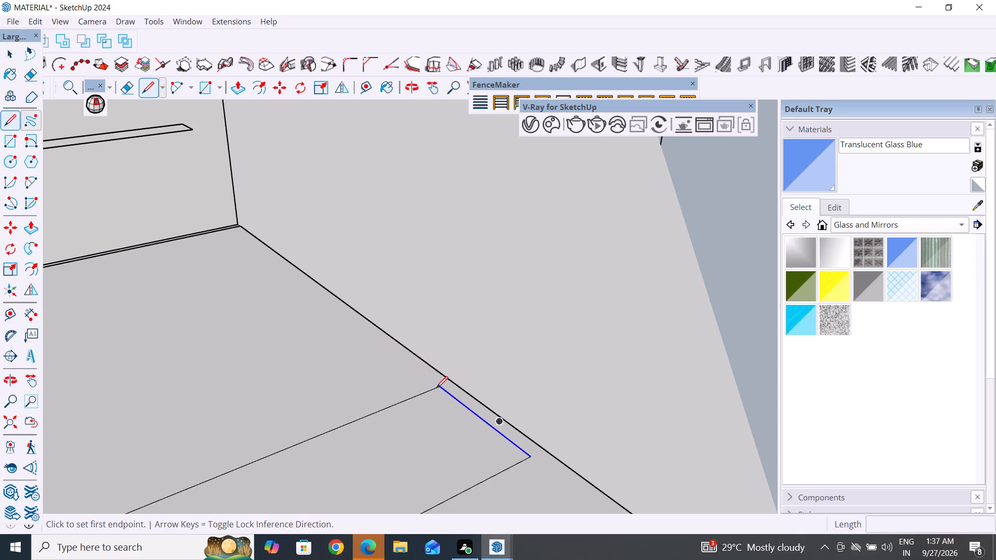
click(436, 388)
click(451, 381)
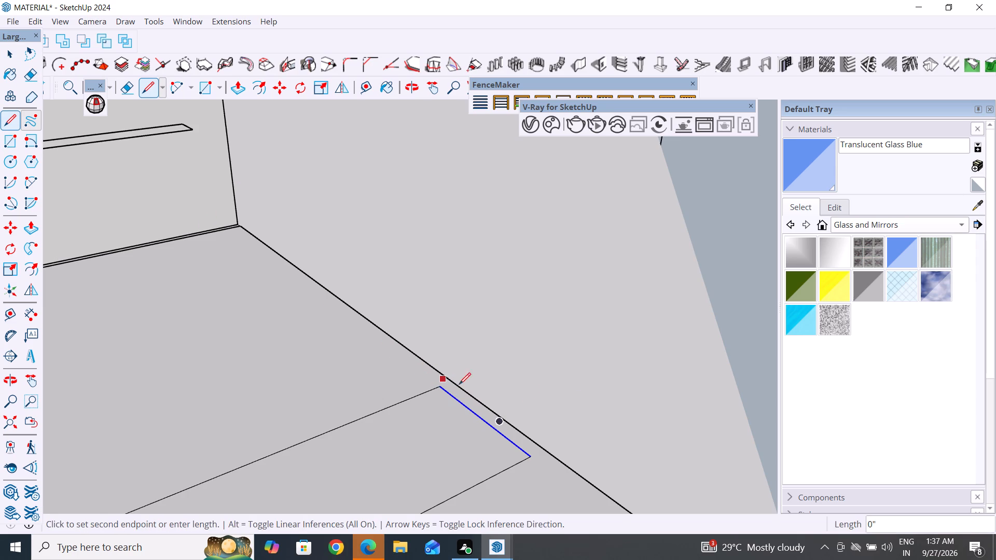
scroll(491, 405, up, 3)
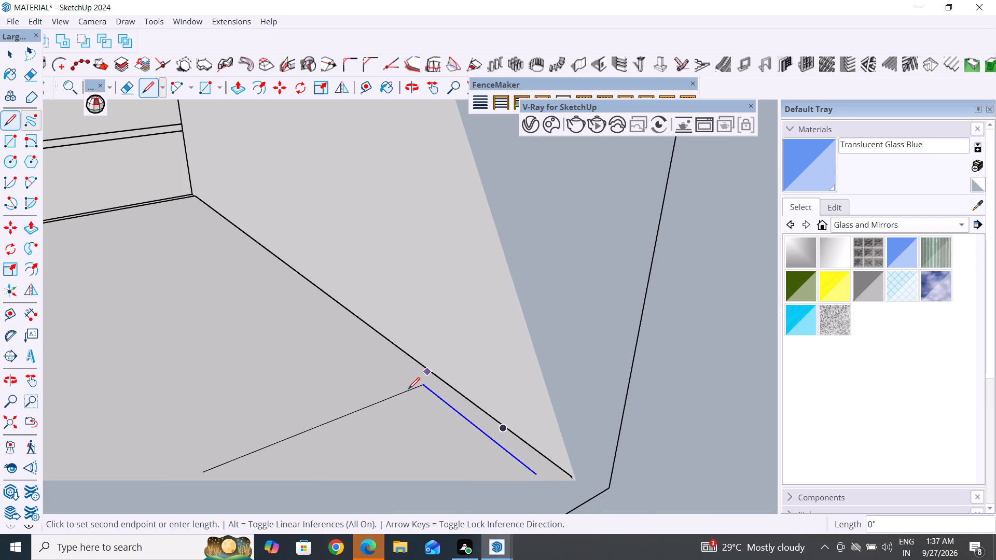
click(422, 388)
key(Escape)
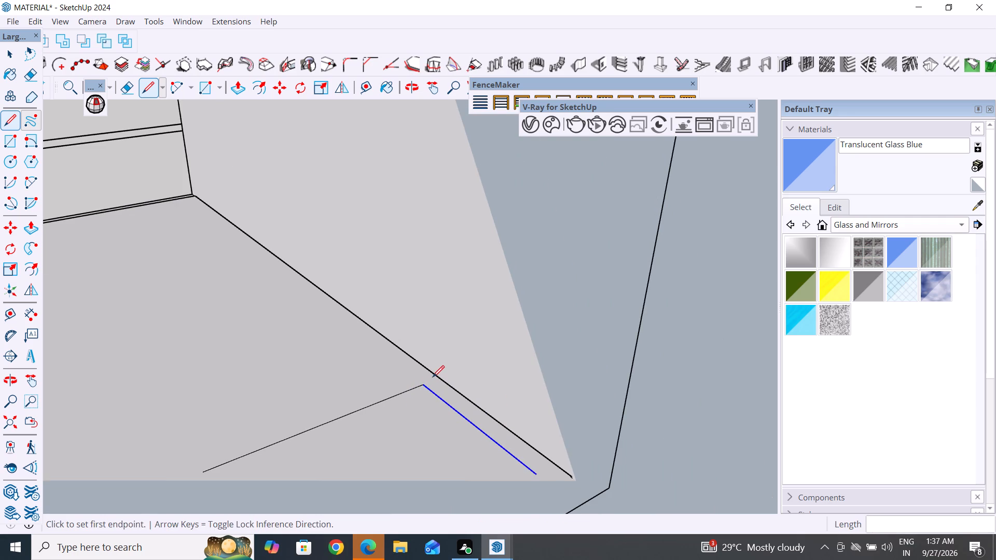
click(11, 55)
Push/Pull the thin strip on the sill upward 3' 5" to the top of the window frame opening.
scroll(552, 316, down, 7)
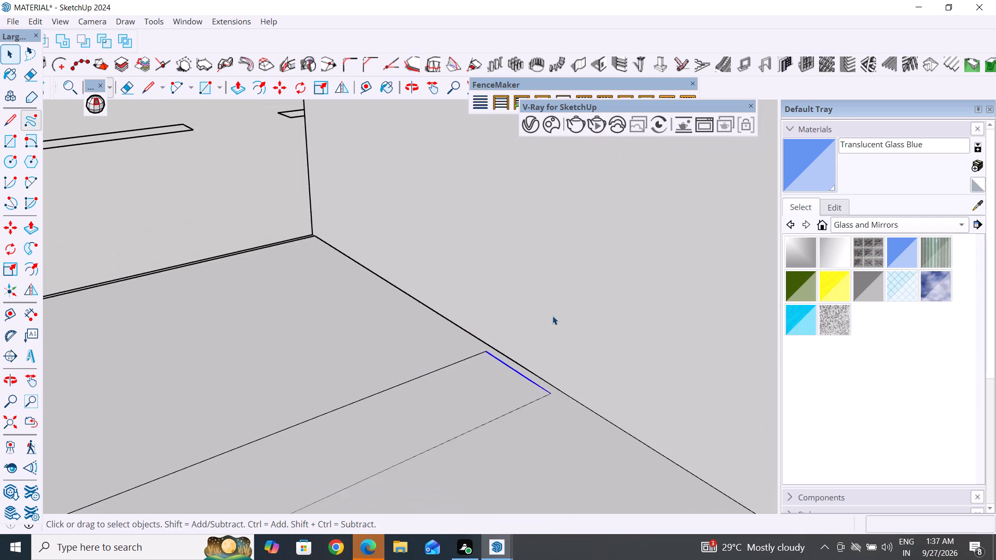
scroll(552, 316, down, 20)
scroll(552, 316, down, 5)
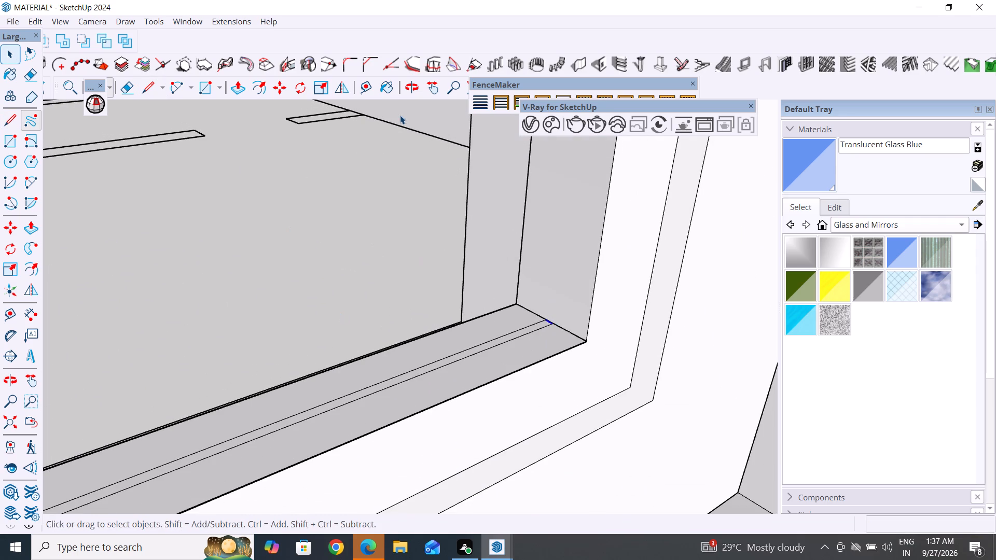
click(243, 89)
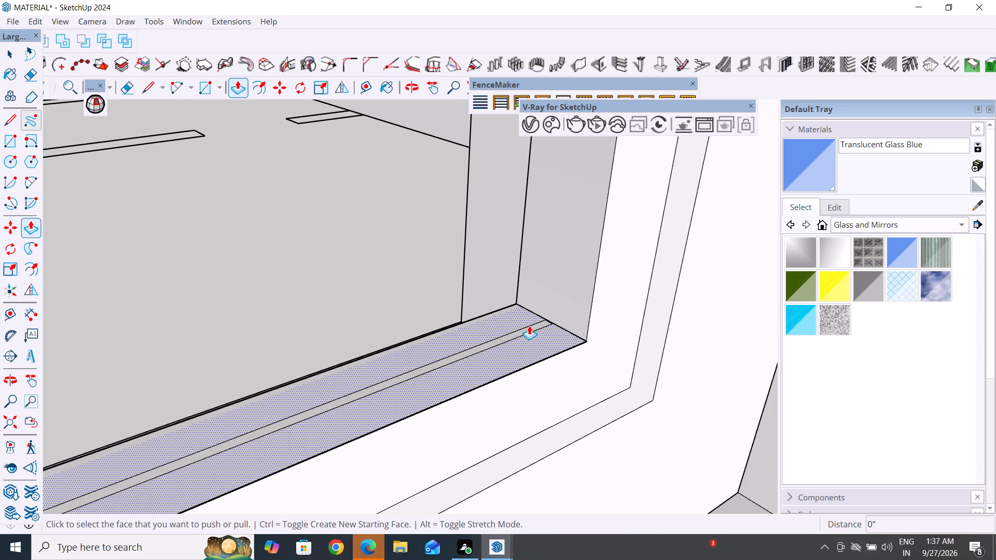
scroll(536, 321, up, 9)
scroll(542, 344, down, 2)
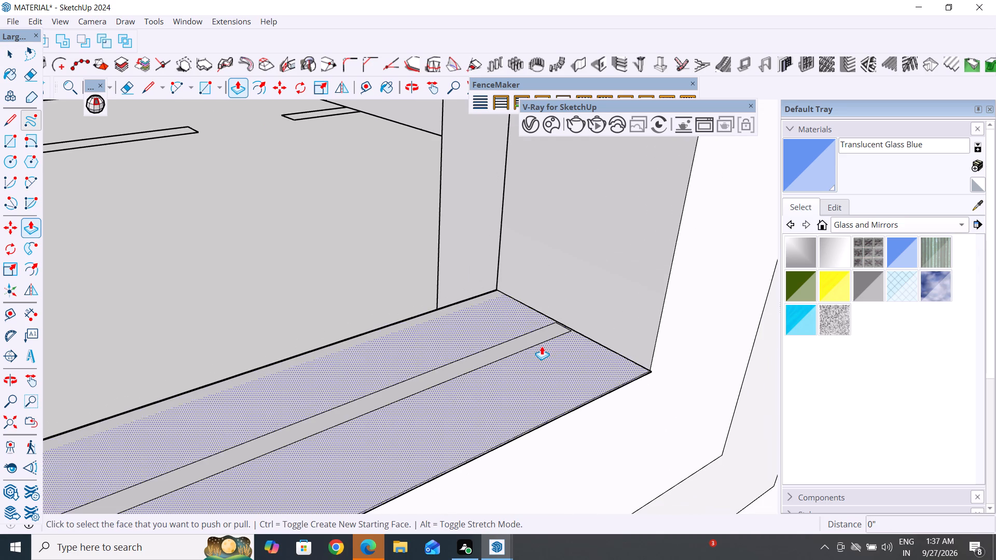
click(540, 330)
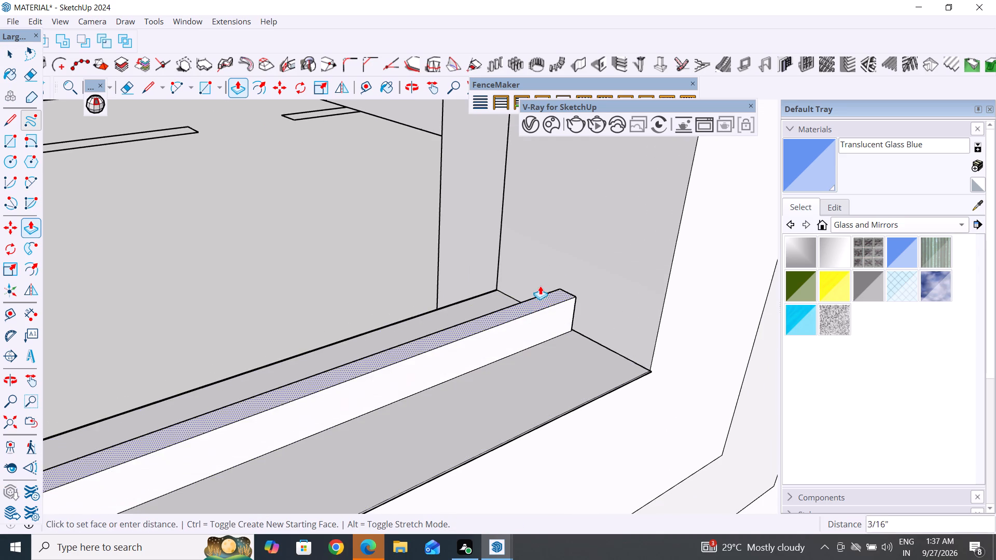
middle_drag(540, 293, 445, 308)
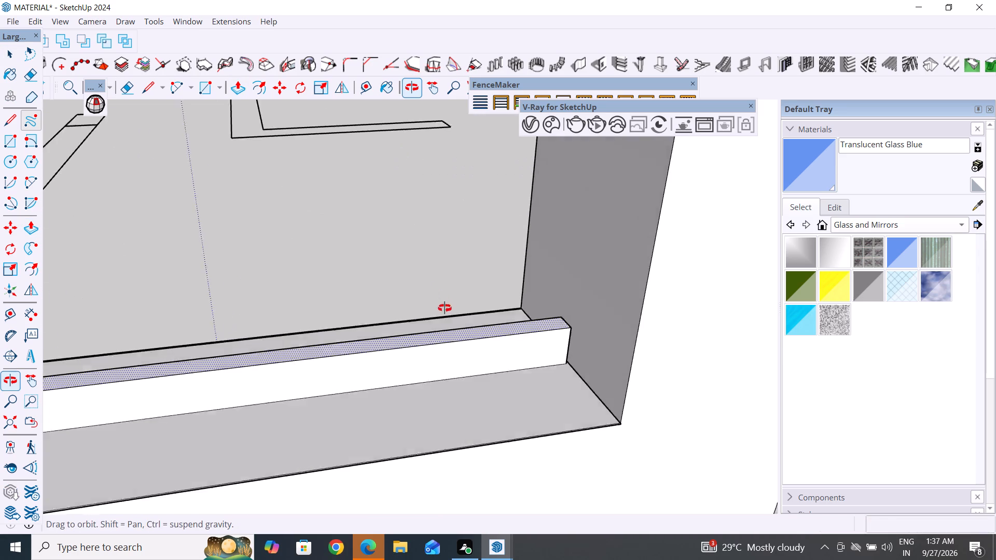
middle_drag(445, 308, 448, 313)
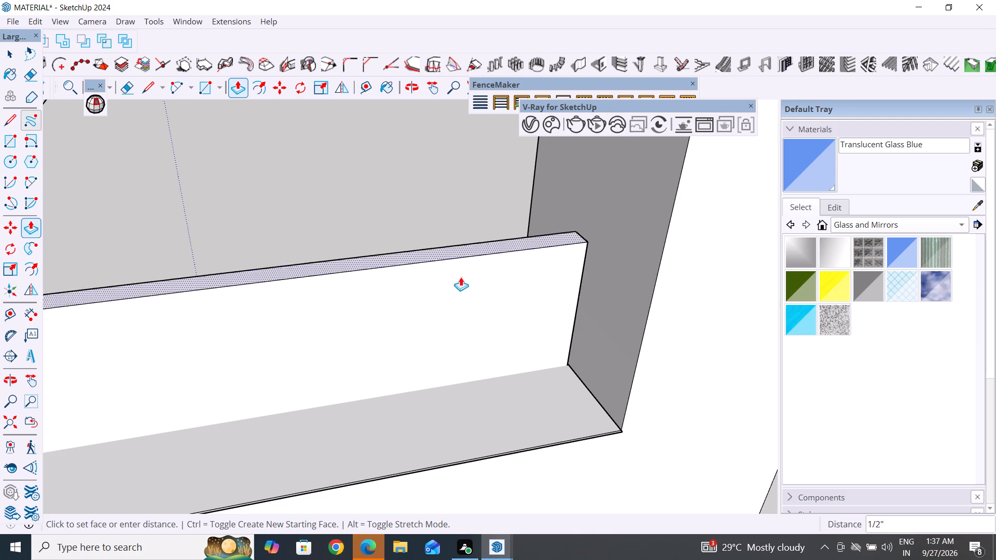
scroll(472, 340, down, 20)
scroll(472, 340, down, 20)
scroll(472, 340, down, 2)
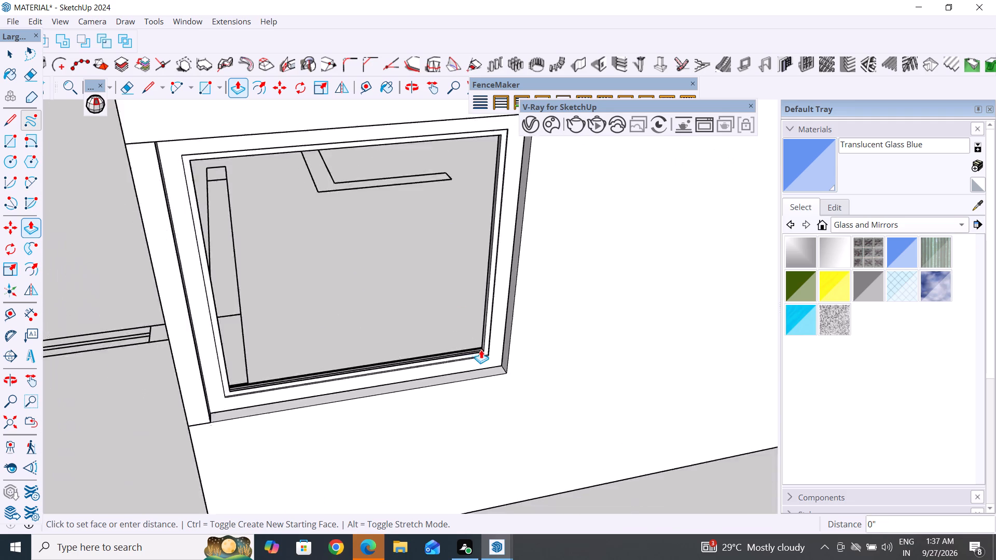
middle_drag(481, 349, 396, 369)
scroll(398, 369, down, 11)
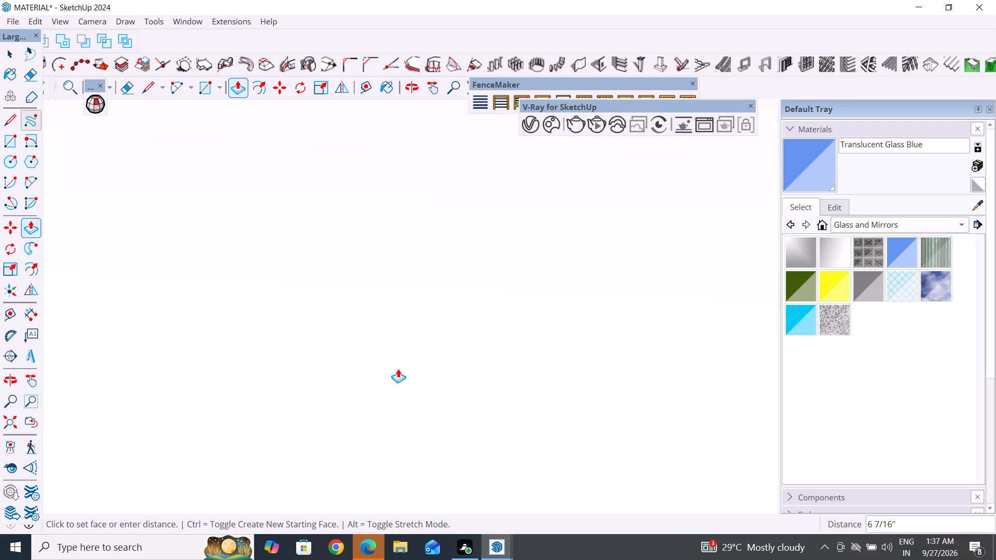
scroll(398, 369, down, 4)
scroll(486, 394, down, 14)
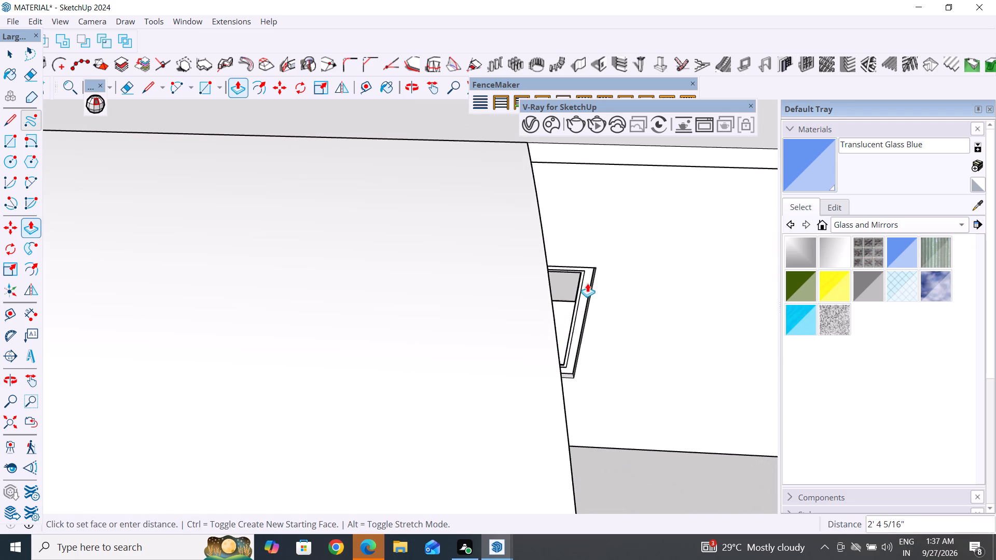
scroll(585, 266, up, 8)
middle_drag(586, 269, 491, 152)
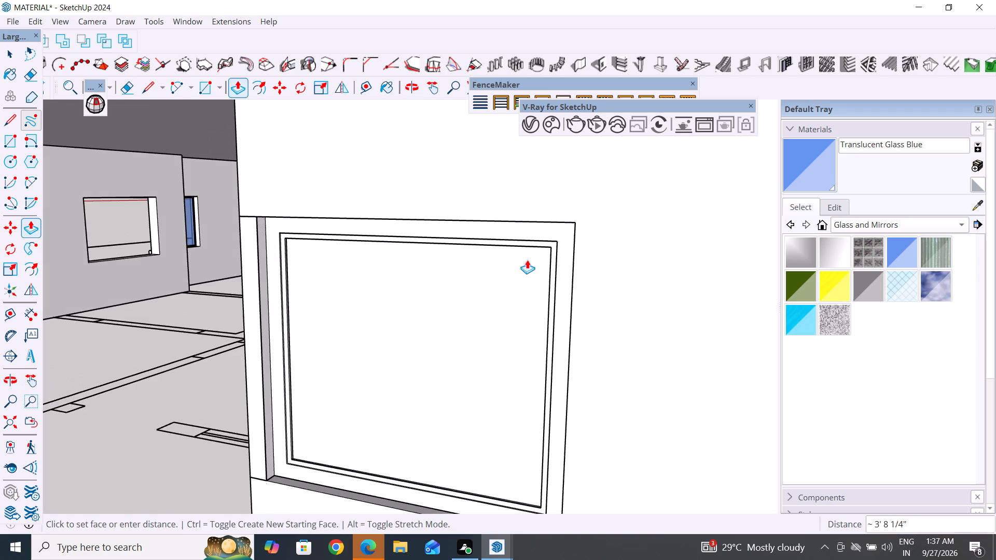
scroll(534, 269, up, 10)
click(549, 232)
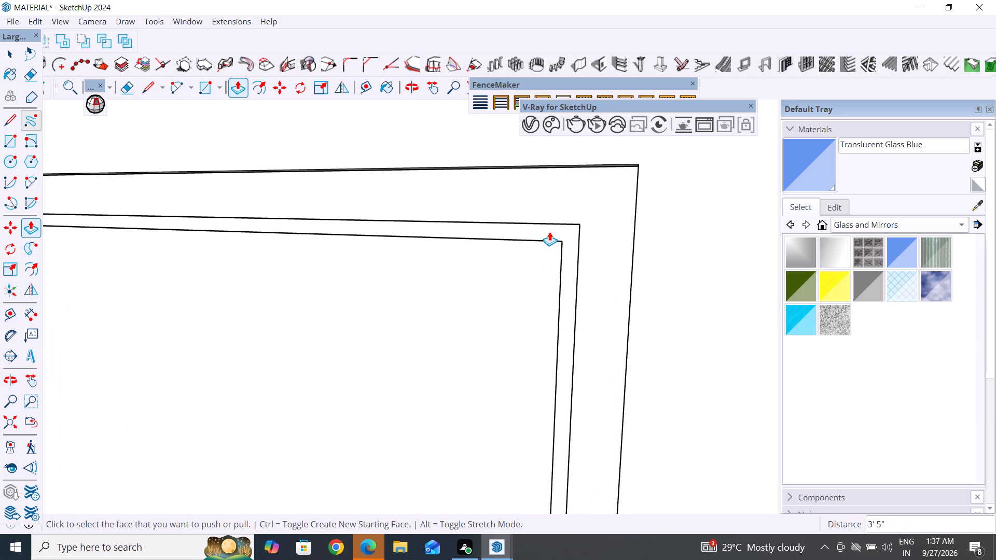
Select all of the extruded pane's connected geometry and make it a group.
click(12, 49)
triple_click(418, 348)
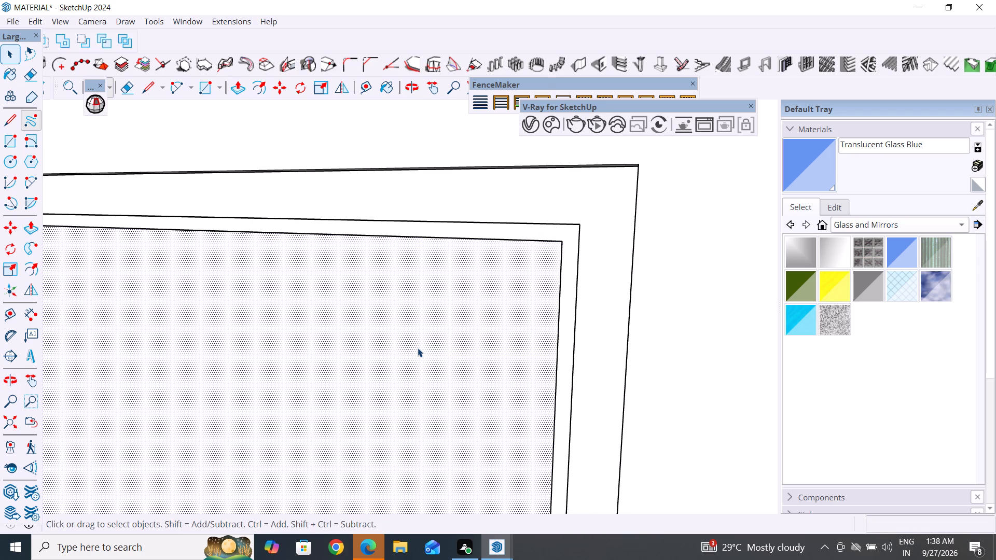
right_click(418, 348)
click(451, 125)
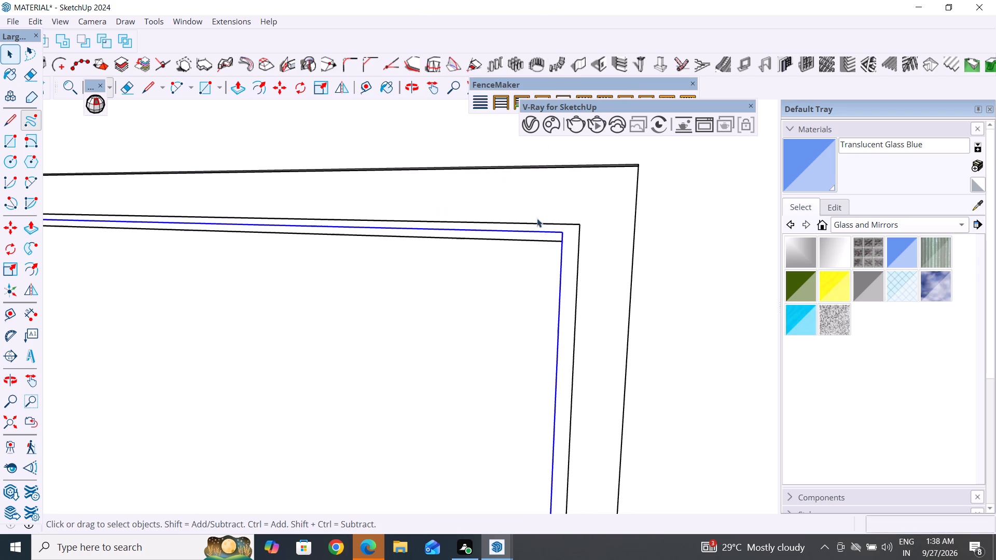
Examine the grouped pane's fit against the surrounding frame at its top and lower corners, selecting the frame to check it.
scroll(477, 271, down, 5)
middle_drag(483, 408, 578, 294)
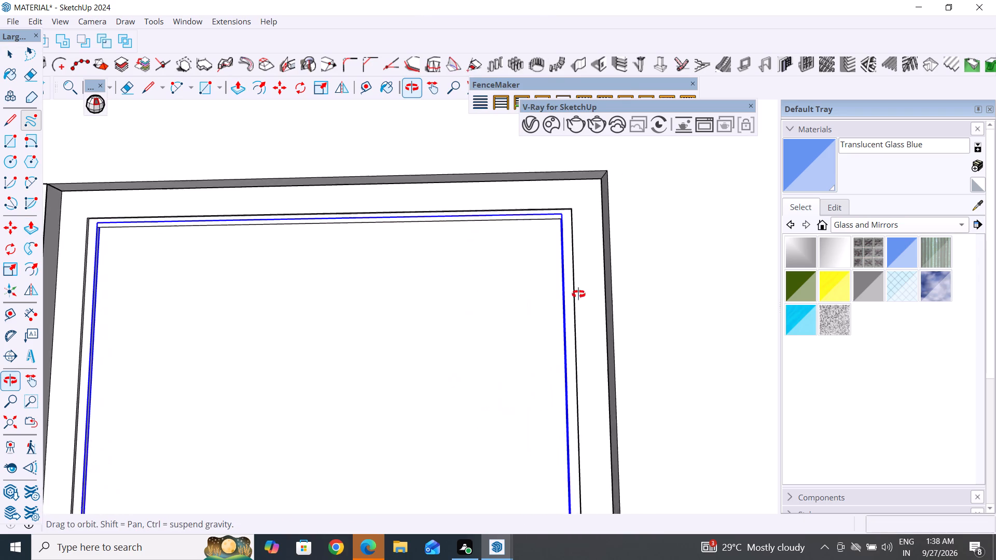
middle_drag(578, 294, 593, 460)
scroll(497, 203, down, 11)
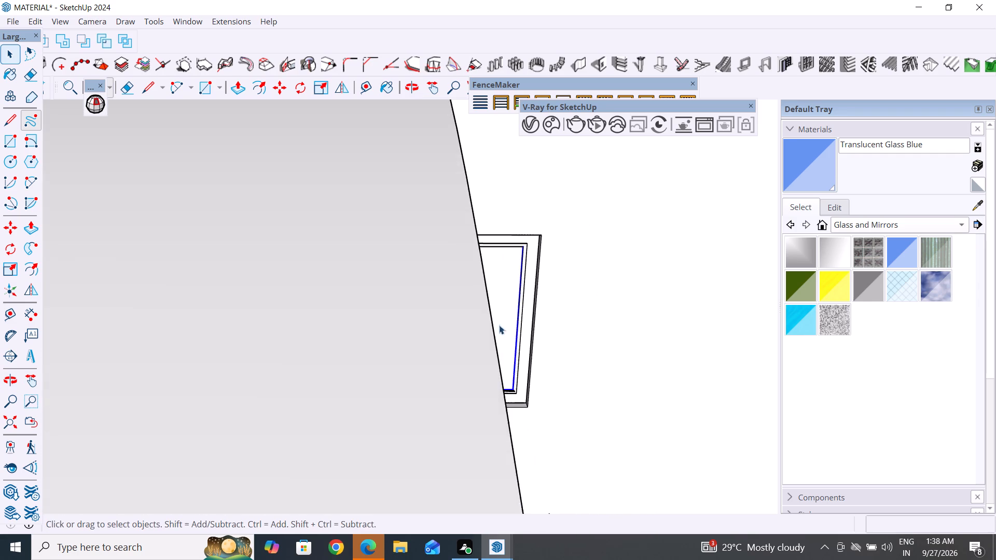
middle_drag(557, 388, 513, 445)
scroll(506, 429, up, 10)
middle_drag(503, 376, 502, 427)
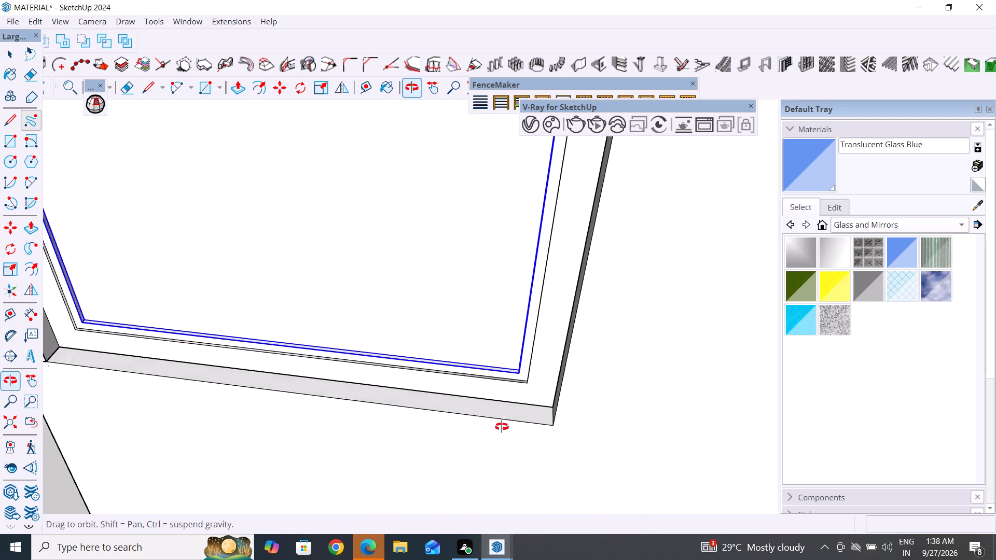
middle_drag(502, 427, 502, 428)
scroll(506, 385, up, 17)
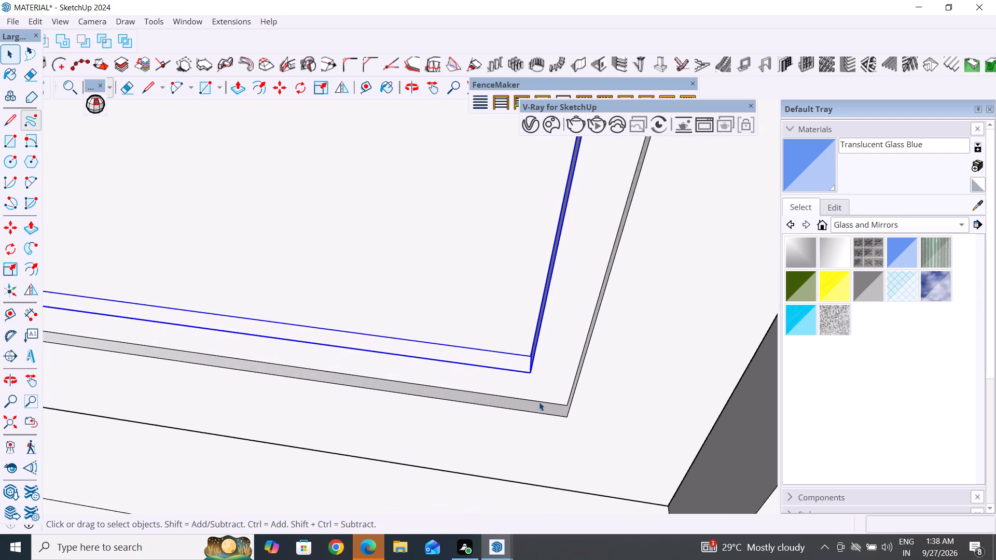
scroll(539, 402, up, 4)
click(549, 415)
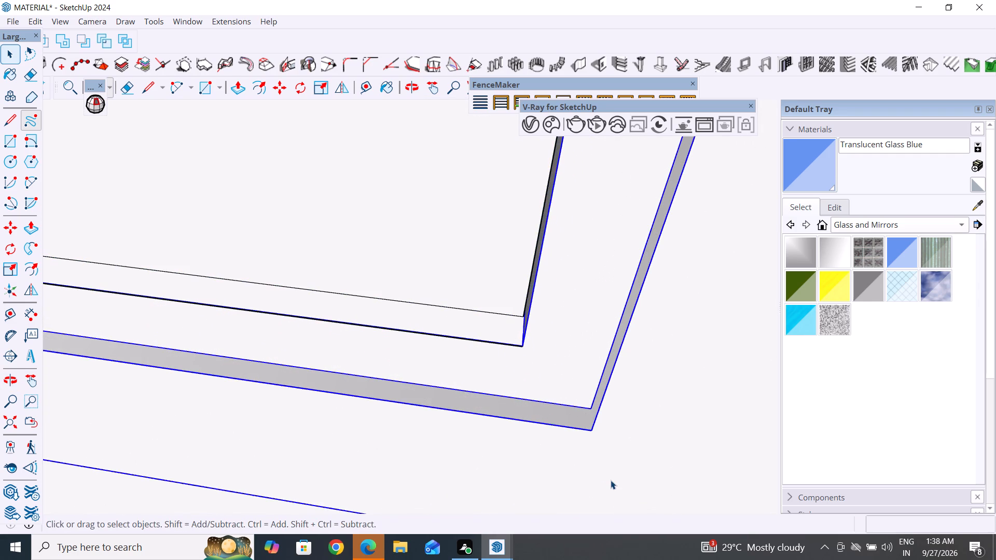
scroll(611, 480, down, 11)
middle_drag(611, 480, 648, 434)
scroll(614, 519, down, 7)
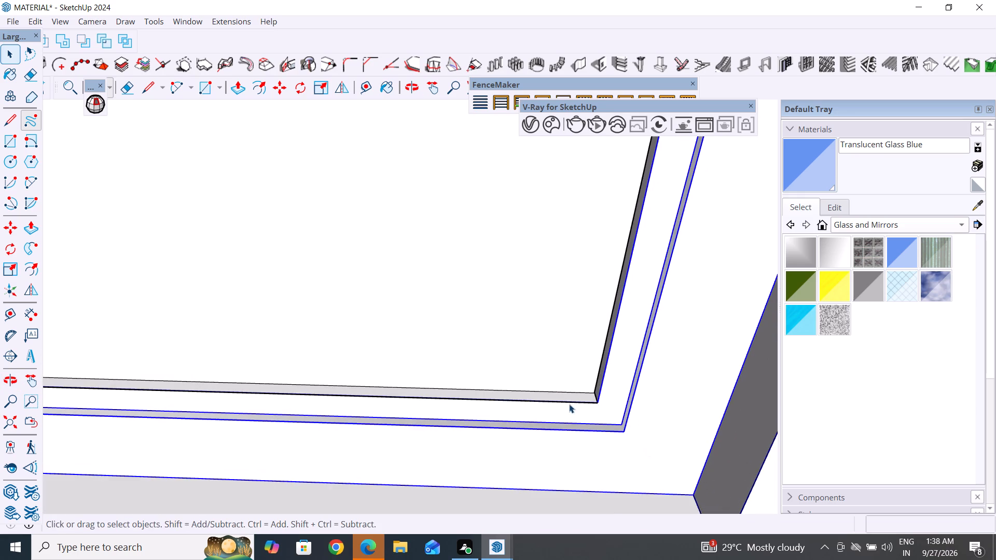
scroll(536, 361, down, 20)
scroll(536, 361, down, 4)
middle_drag(555, 375, 457, 275)
Select the grouped window pane and paint it with Translucent Glass Blue.
click(504, 313)
click(901, 247)
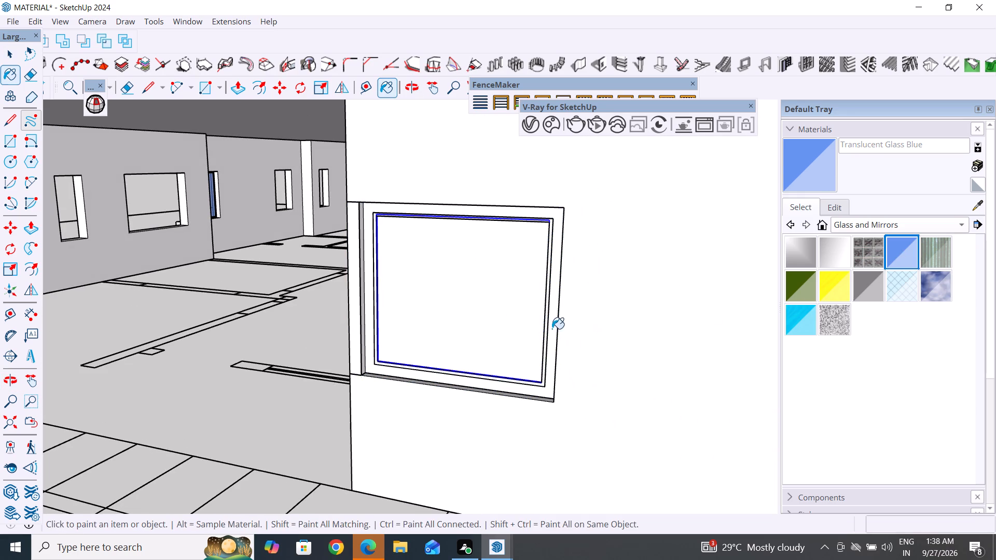
click(501, 311)
scroll(483, 240, up, 8)
scroll(507, 204, up, 4)
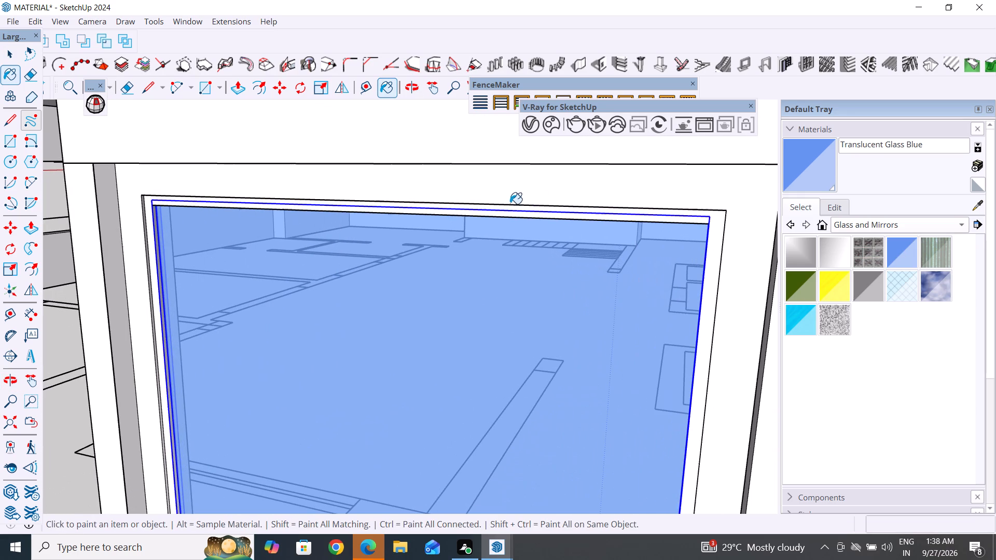
click(7, 58)
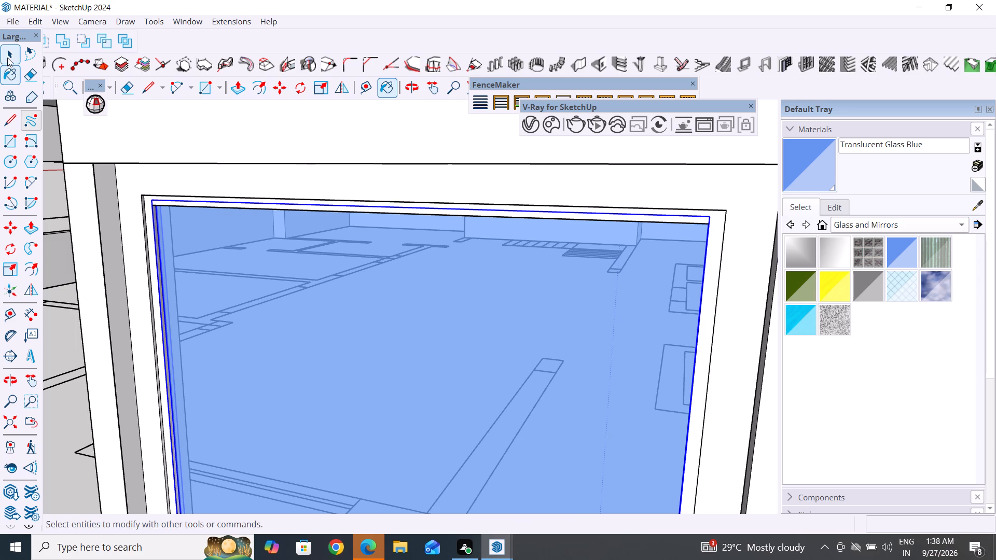
Move the glass pane group about 7/16" so its top edge lines up with the window frame's inner edge.
scroll(673, 249, up, 4)
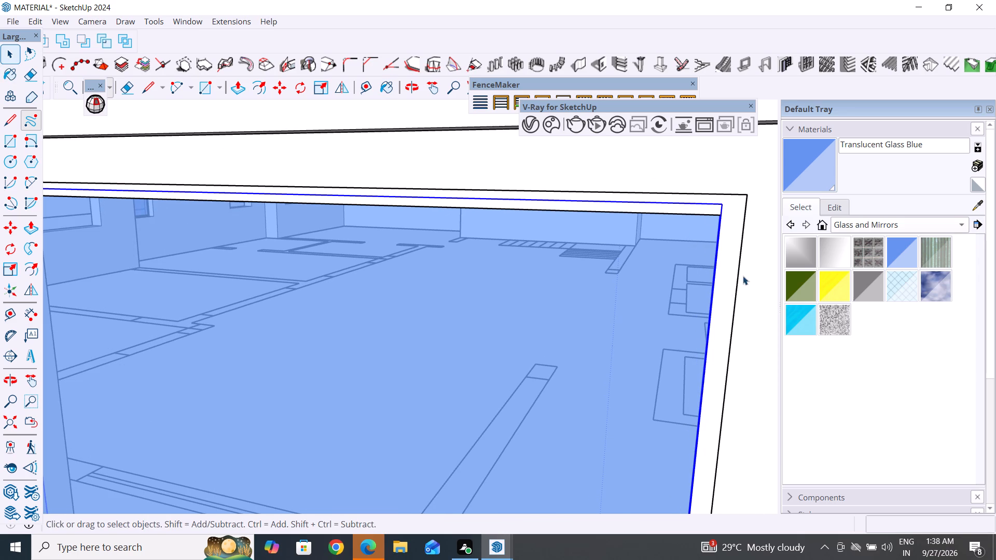
click(766, 316)
click(690, 214)
click(634, 340)
key(m)
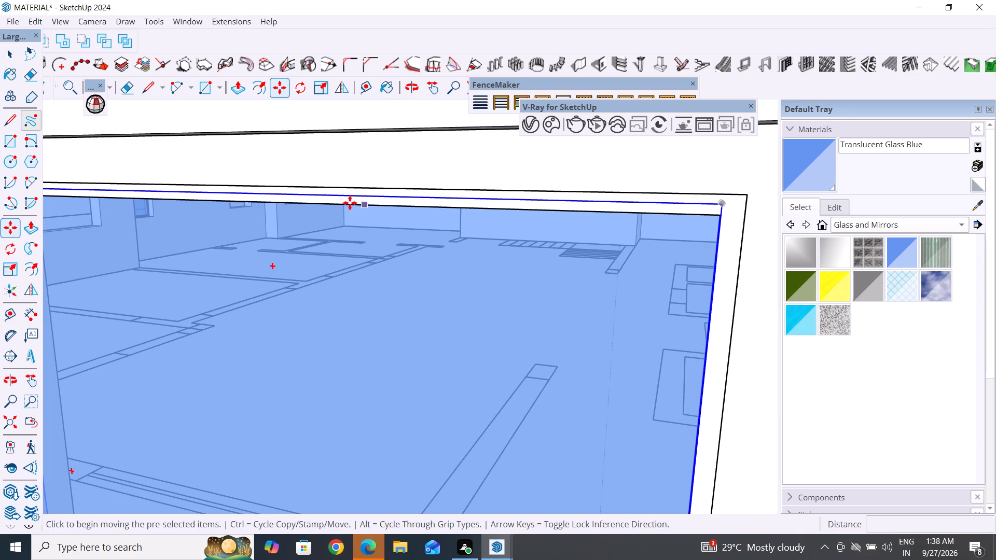
click(341, 197)
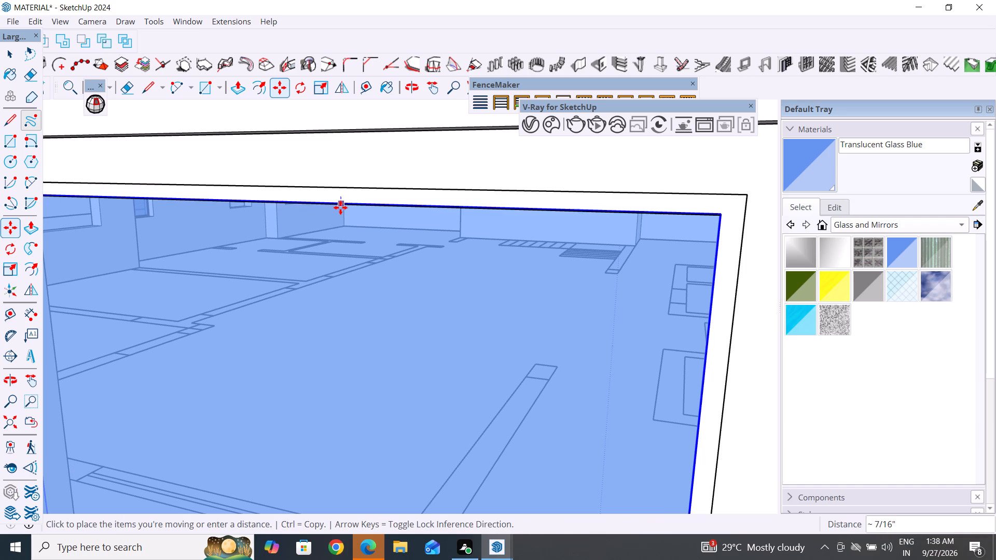
scroll(340, 207, up, 8)
scroll(340, 207, down, 5)
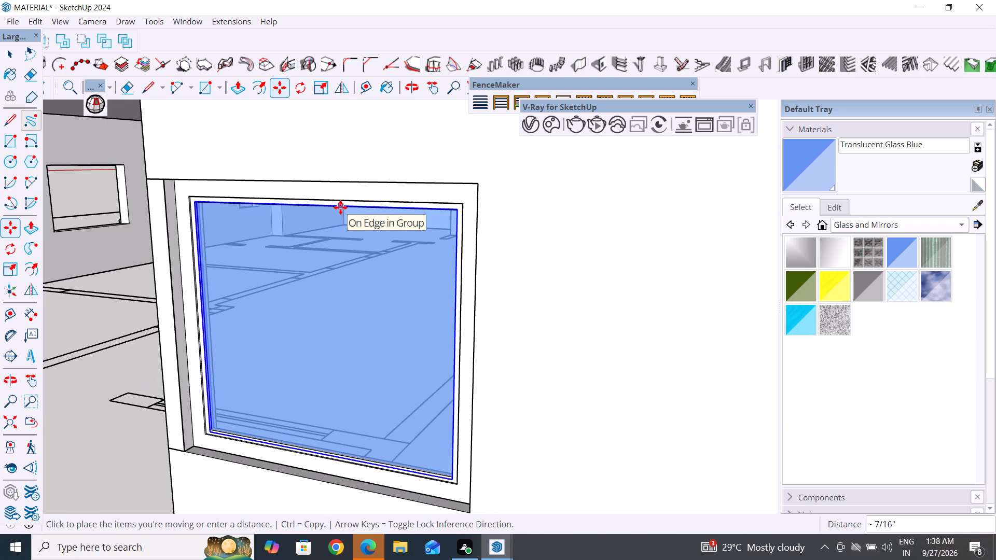
scroll(340, 207, up, 4)
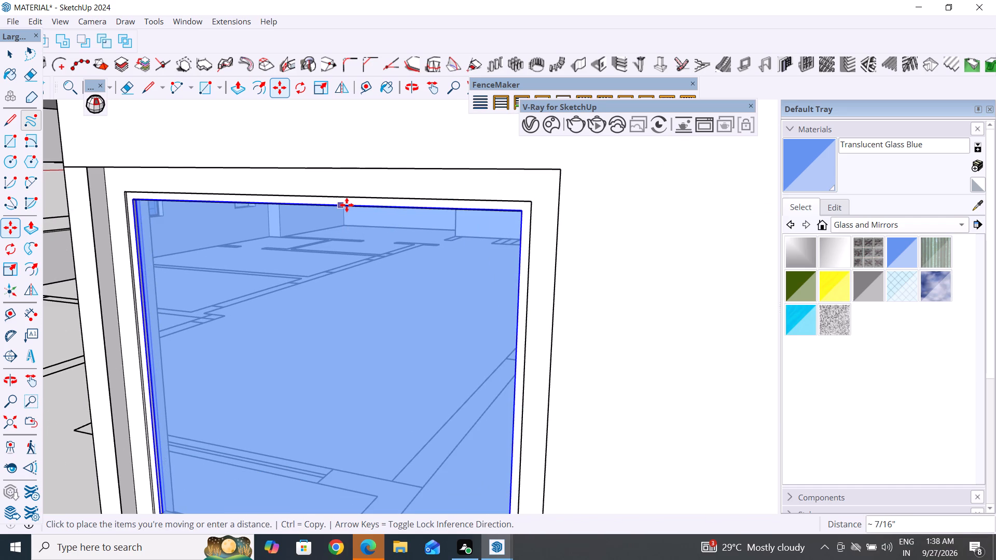
click(342, 205)
click(15, 55)
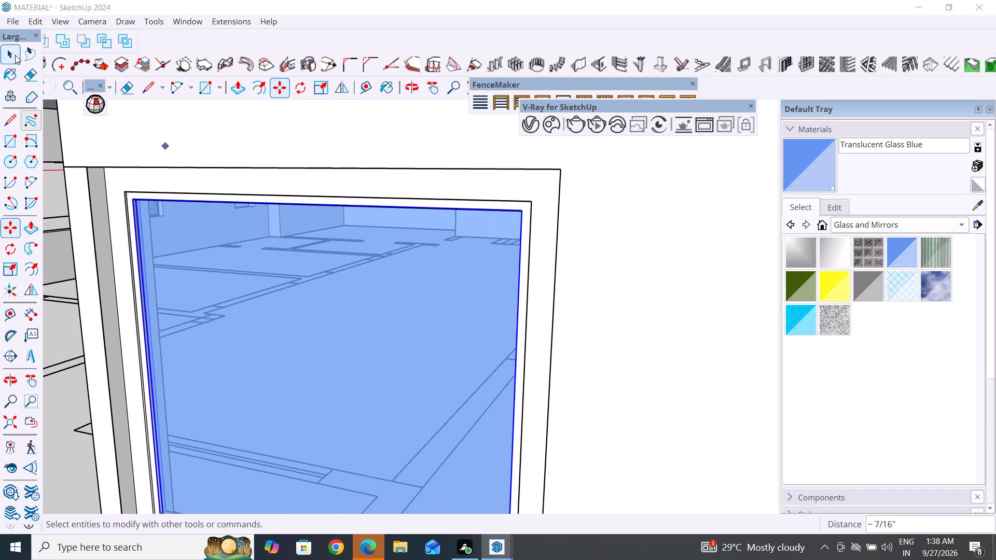
Examine the house's facades to compare the glazed ground-floor windows with the remaining open ones, ending at the glazed corner window.
scroll(545, 403, down, 15)
click(289, 471)
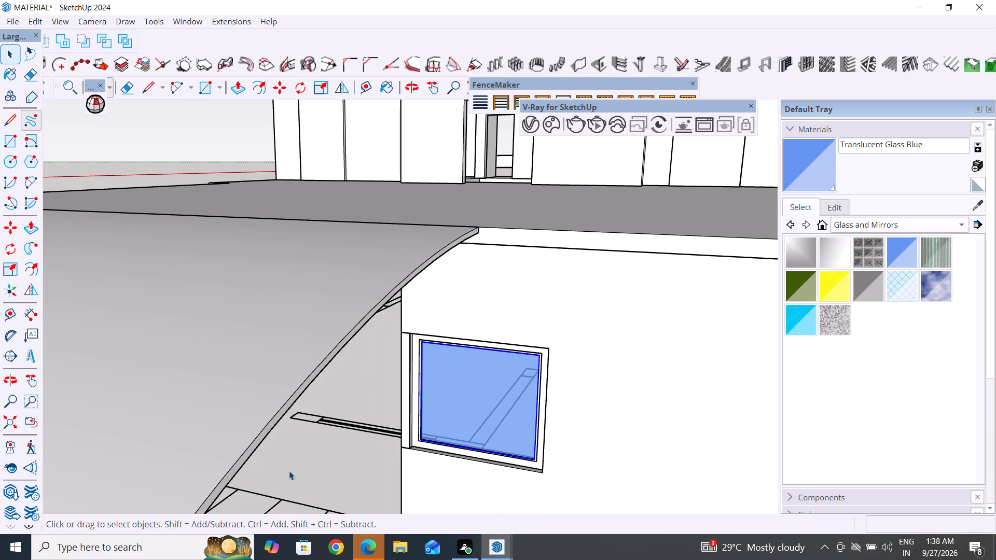
scroll(451, 403, down, 9)
scroll(430, 383, up, 1)
scroll(429, 383, down, 6)
middle_drag(469, 435, 691, 428)
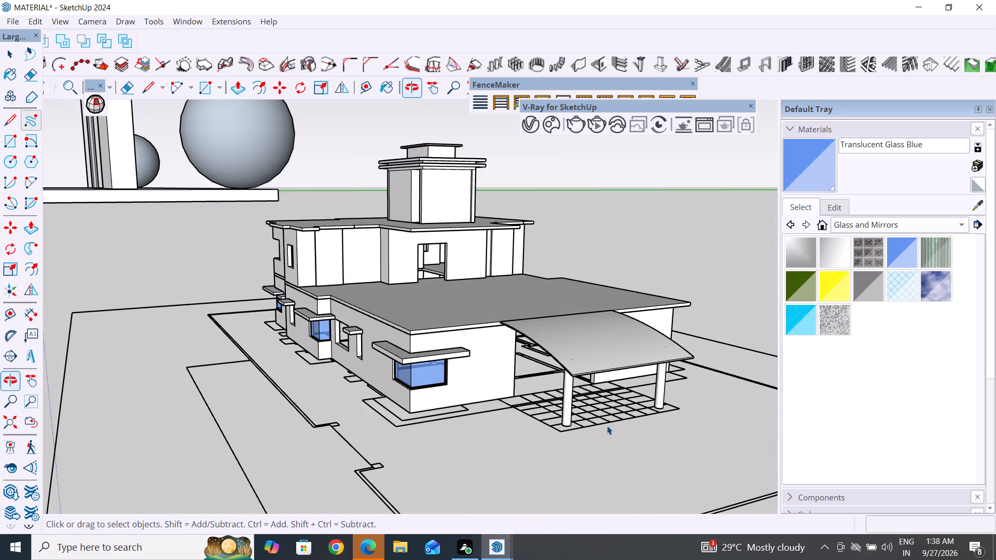
scroll(310, 326, up, 4)
scroll(331, 367, up, 5)
middle_drag(369, 383, 593, 416)
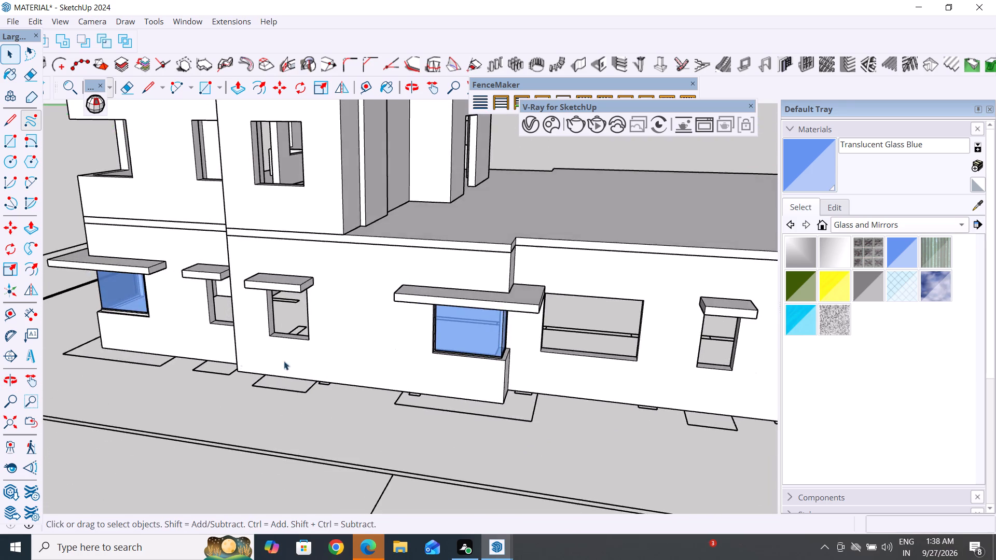
scroll(229, 360, down, 6)
middle_drag(583, 444, 668, 417)
scroll(624, 343, up, 4)
middle_drag(492, 405, 671, 415)
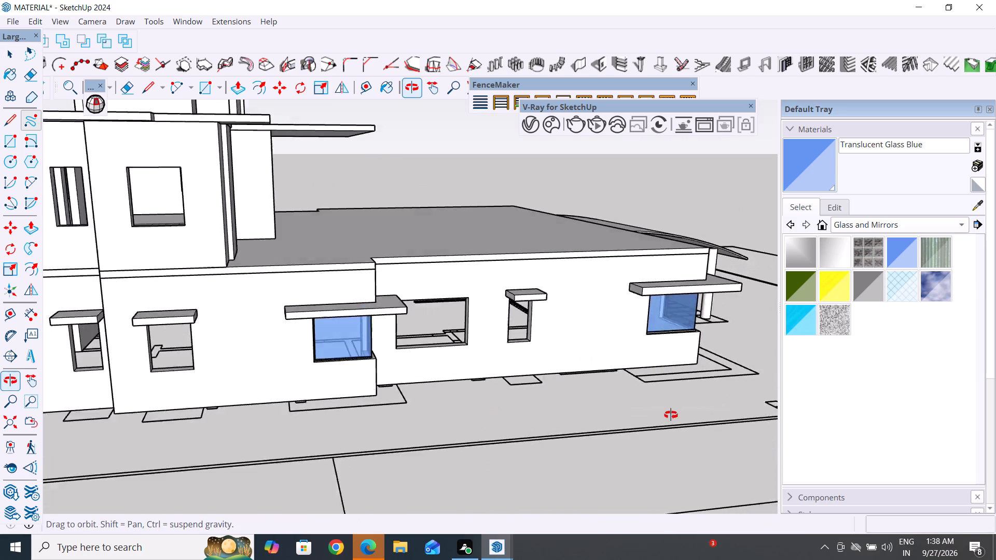
middle_drag(671, 415, 773, 433)
scroll(352, 192, down, 2)
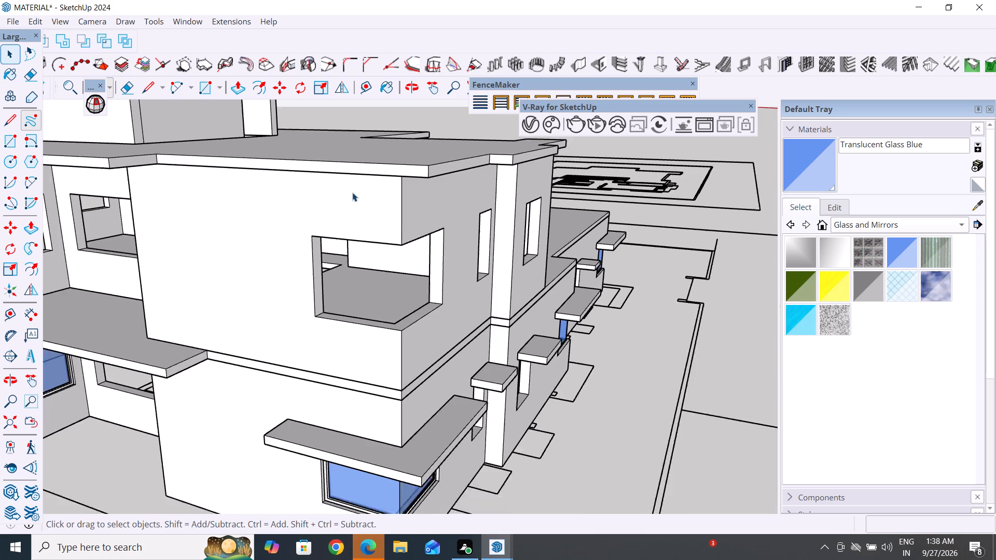
scroll(352, 192, down, 2)
middle_drag(405, 439, 386, 344)
middle_drag(395, 350, 385, 386)
Copy the ground-floor corner window's frame and glass straight up 10' 6" into the upper-floor corner opening above it.
click(371, 363)
scroll(364, 395, up, 10)
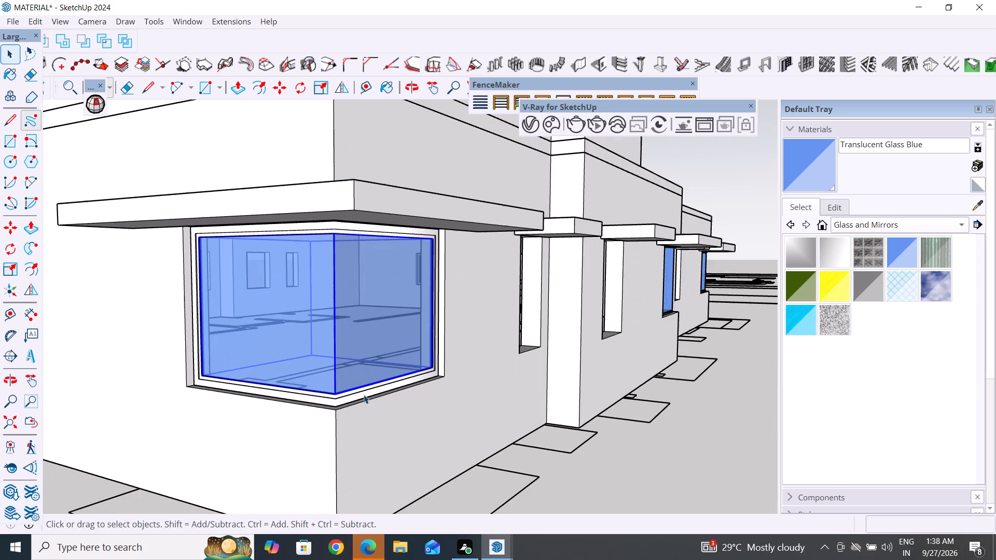
click(364, 395)
scroll(364, 395, up, 3)
shift+click(346, 338)
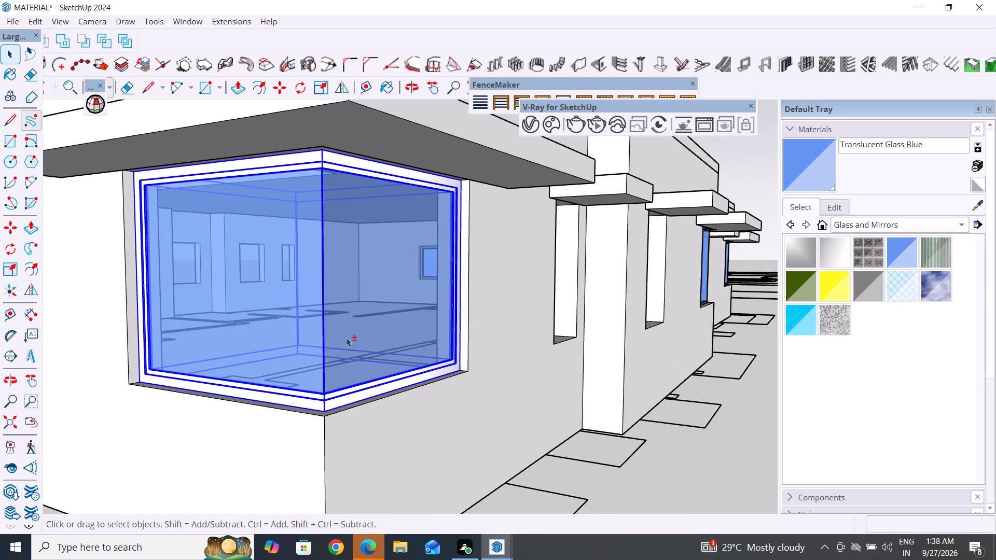
key(c)
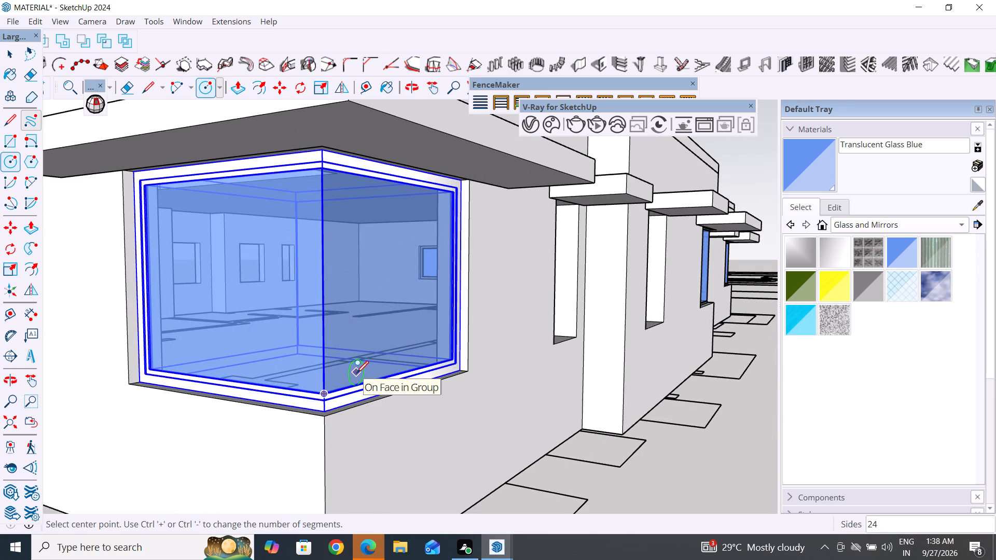
key(BackSpace)
key(m)
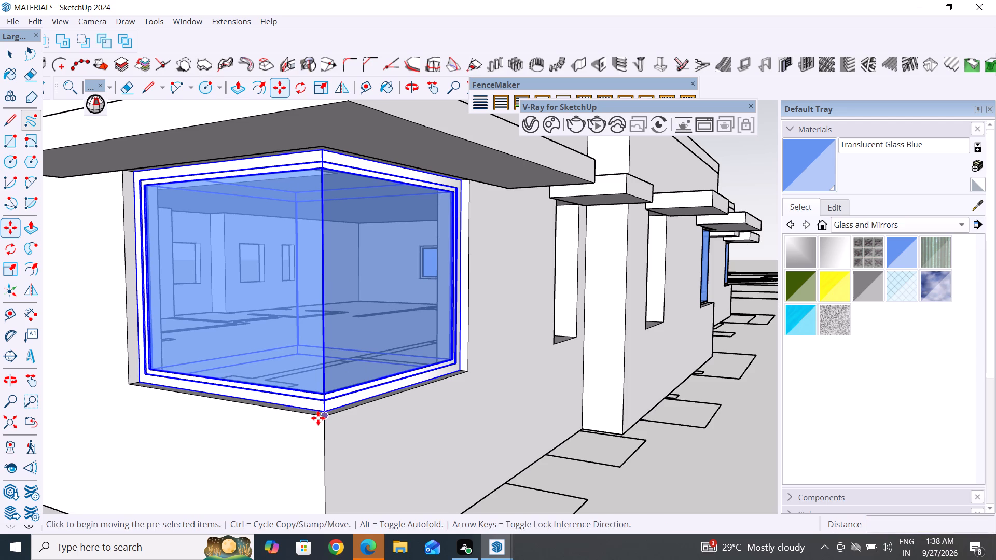
click(326, 411)
scroll(322, 333, down, 6)
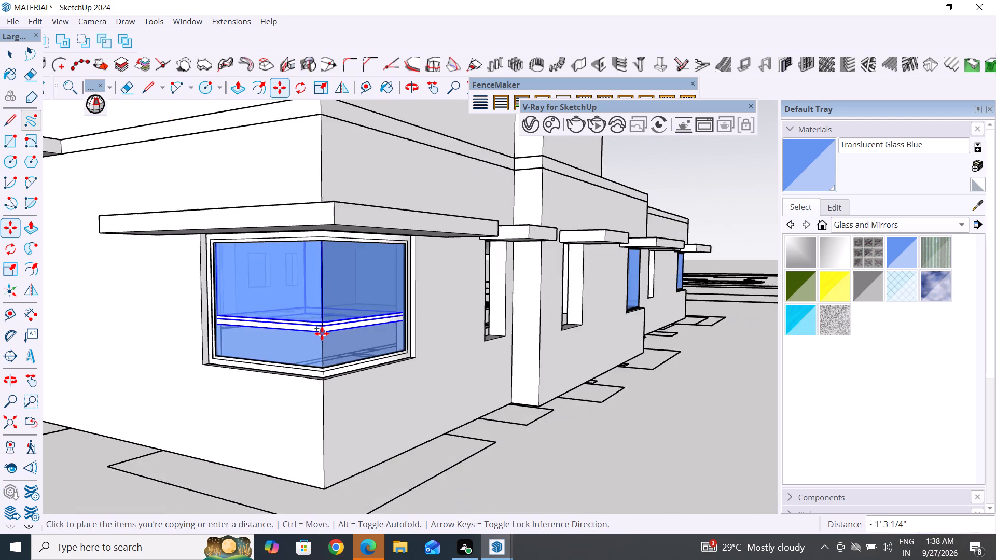
scroll(322, 333, down, 5)
middle_drag(322, 131, 335, 254)
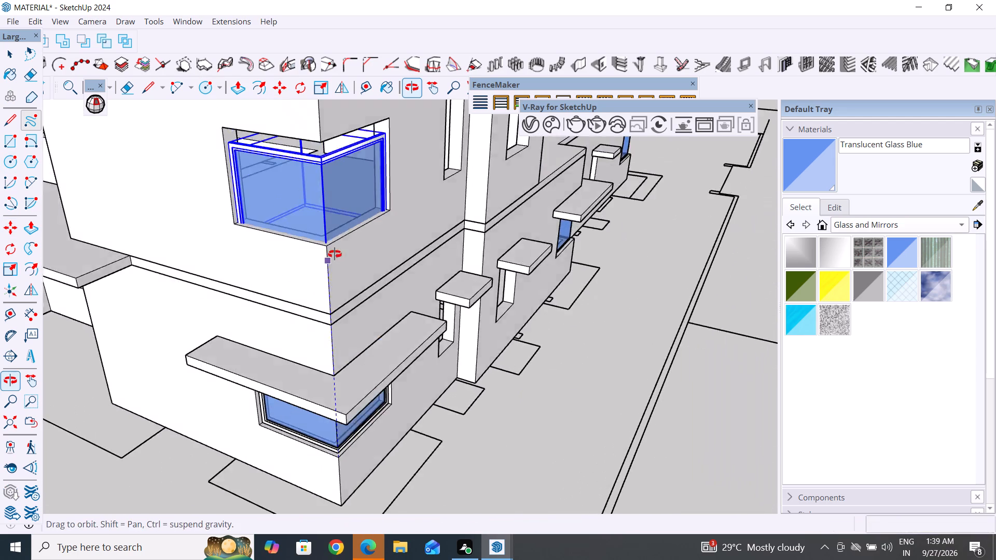
middle_drag(335, 254, 337, 262)
scroll(337, 262, up, 9)
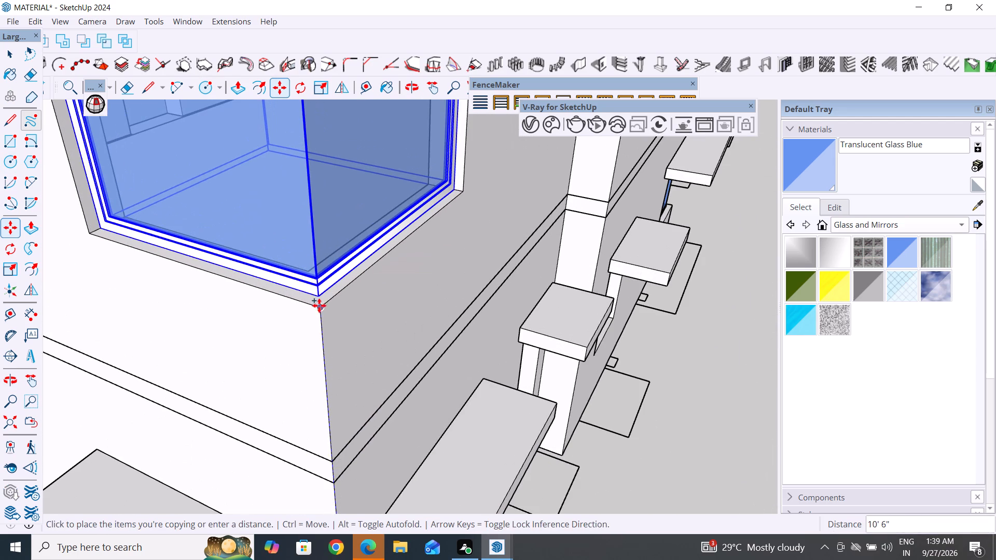
click(317, 305)
scroll(365, 174, down, 5)
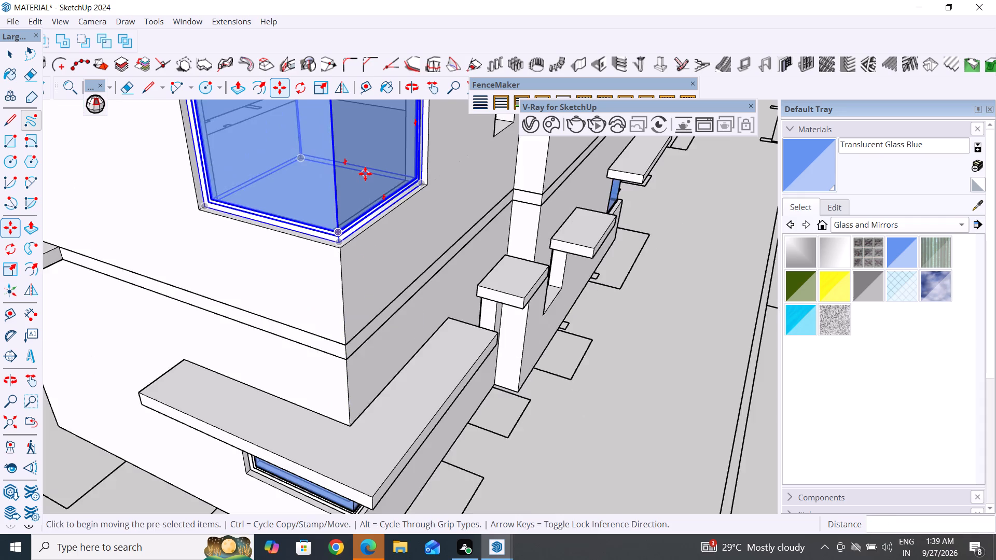
scroll(365, 174, down, 6)
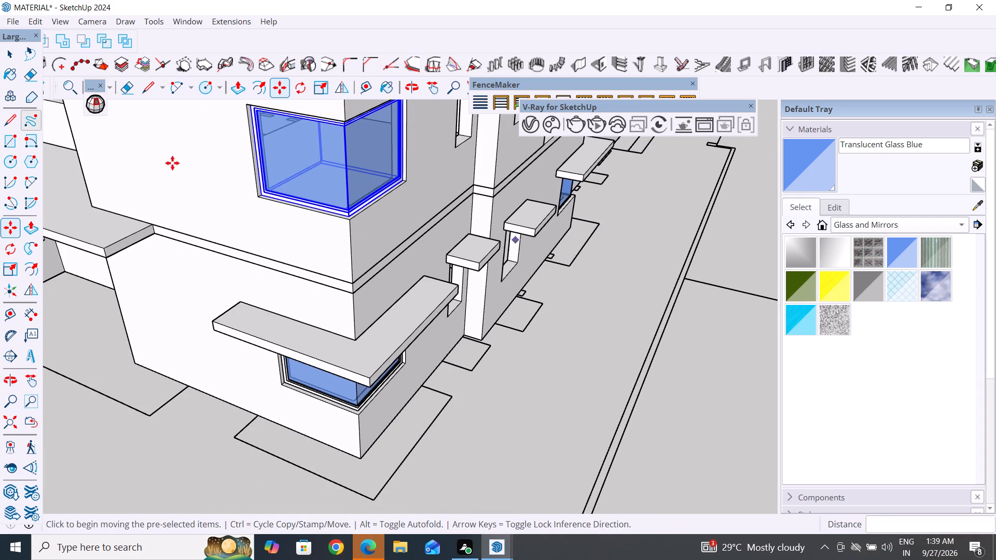
click(7, 53)
Copy the frame and glass of the other ground-floor corner window, beside the recessed wall, up about 10' 6" into the opening above.
middle_drag(654, 386, 290, 297)
scroll(473, 336, down, 1)
scroll(378, 328, down, 17)
middle_drag(572, 332, 410, 498)
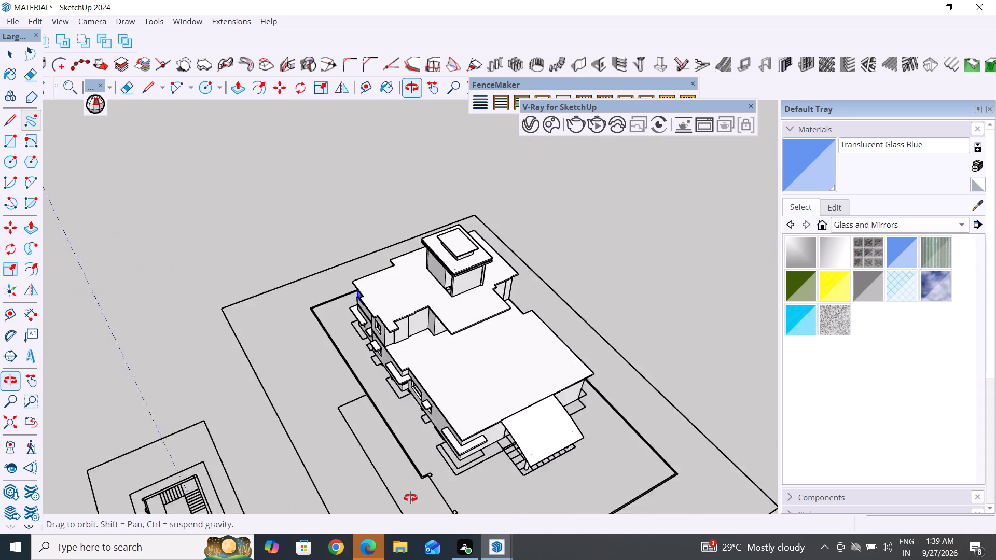
middle_drag(410, 498, 676, 402)
middle_drag(273, 296, 598, 275)
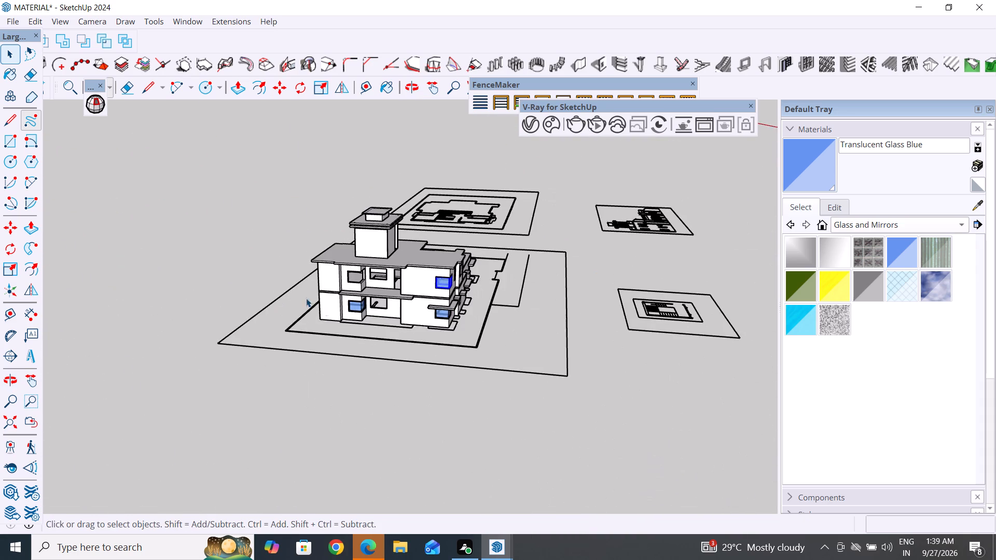
scroll(330, 287, up, 4)
scroll(346, 328, up, 20)
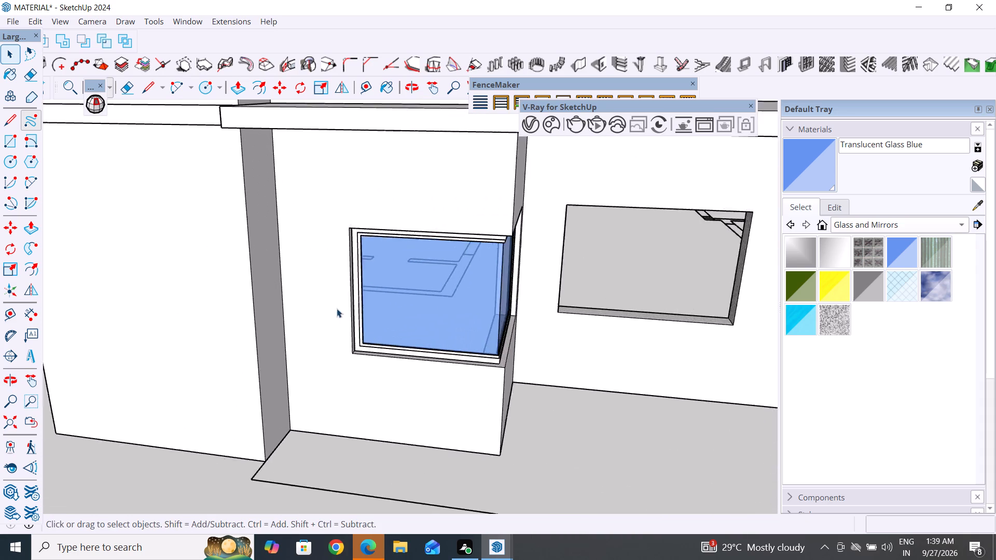
scroll(337, 309, up, 5)
click(374, 373)
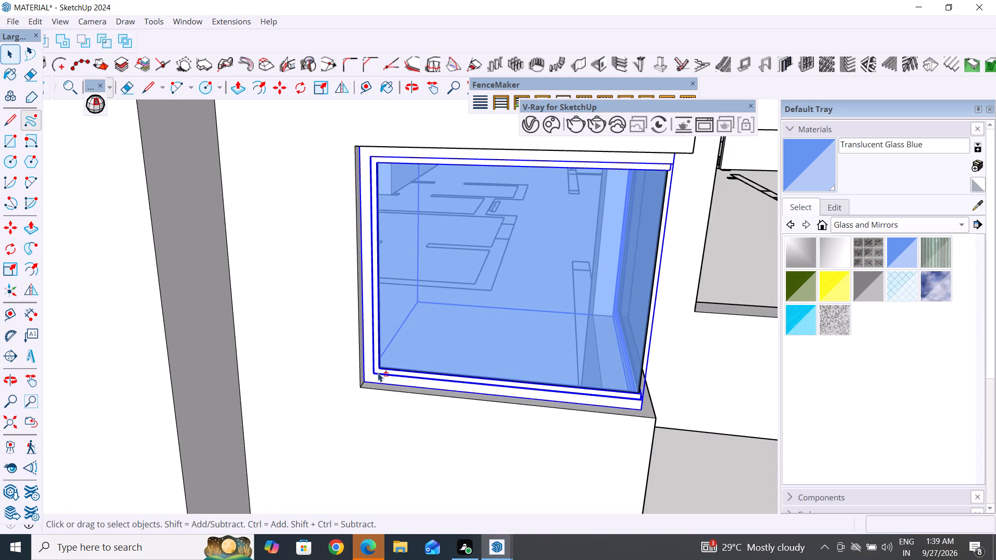
shift+click(408, 333)
key(m)
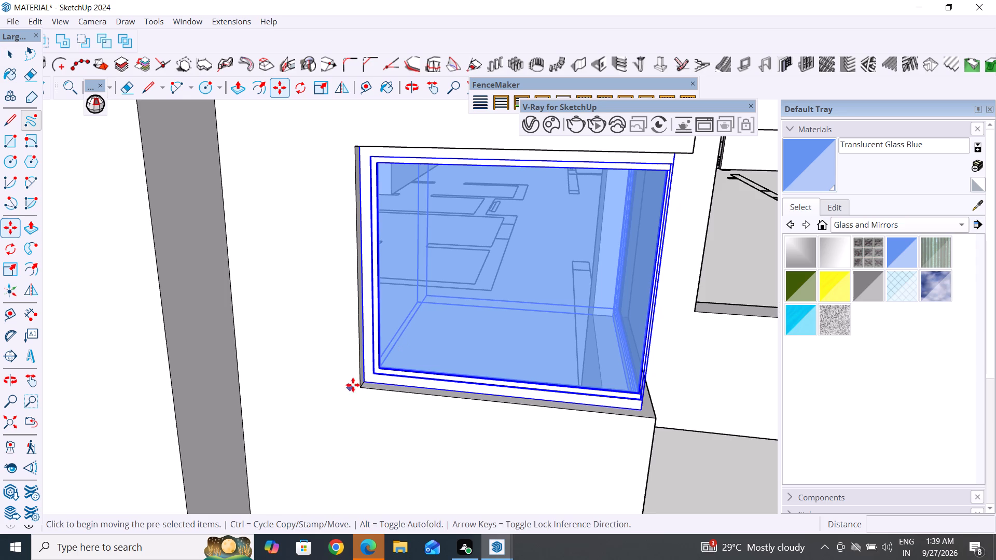
scroll(375, 375, up, 5)
click(354, 390)
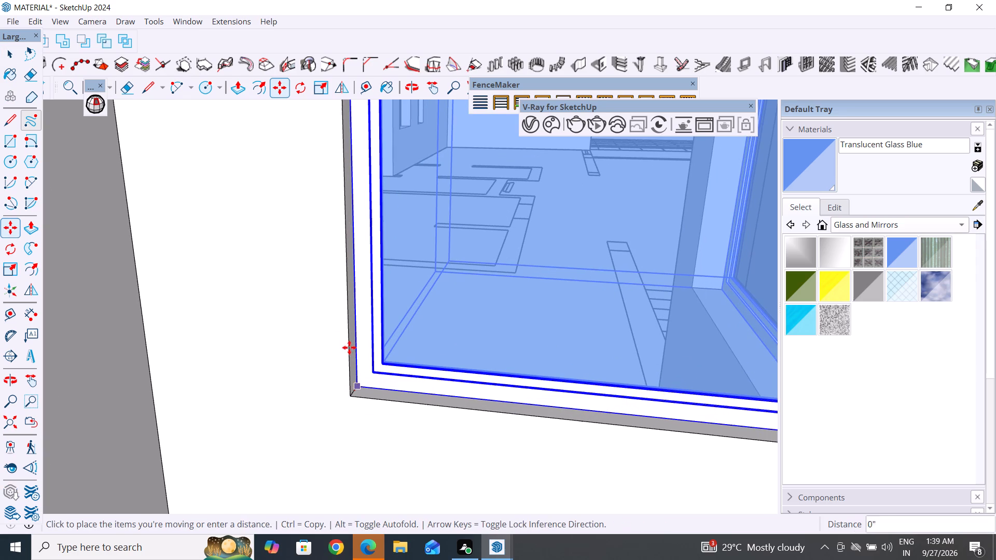
scroll(364, 235, down, 6)
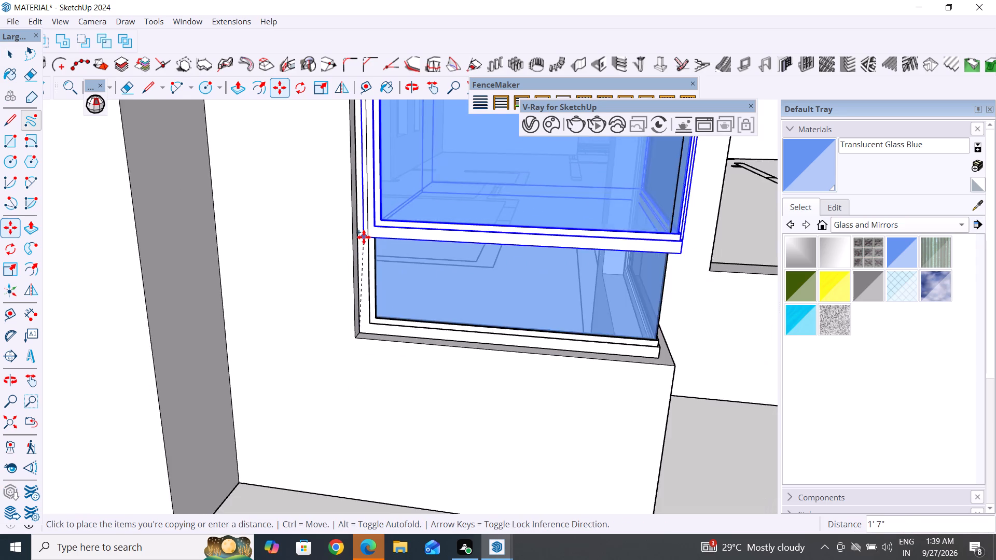
scroll(364, 237, down, 20)
scroll(367, 152, up, 4)
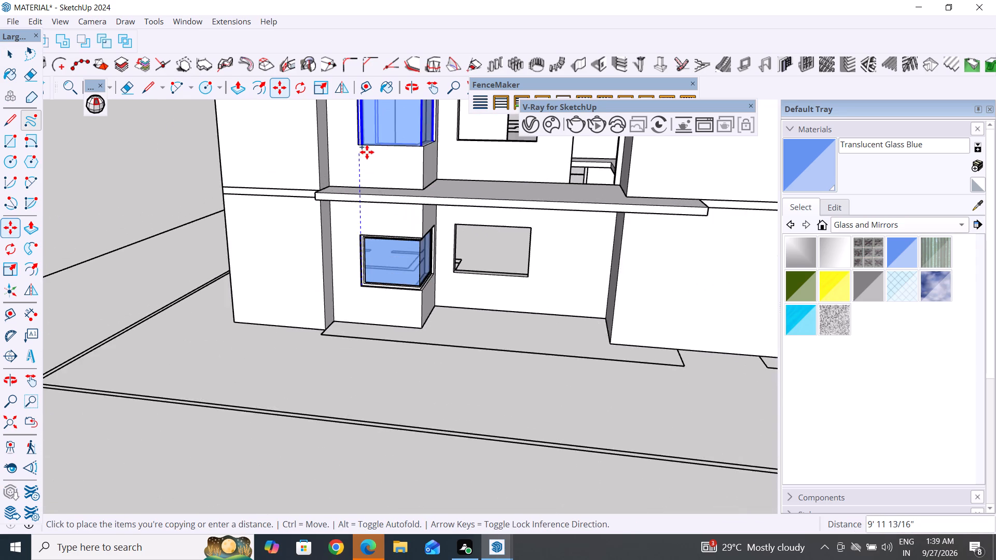
scroll(367, 152, up, 11)
middle_drag(361, 138, 326, 193)
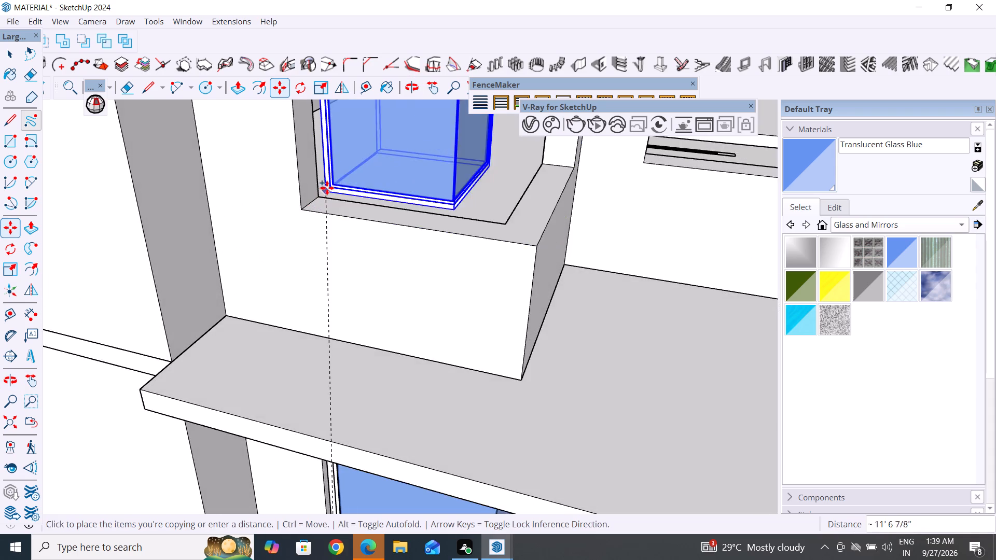
scroll(327, 186, up, 4)
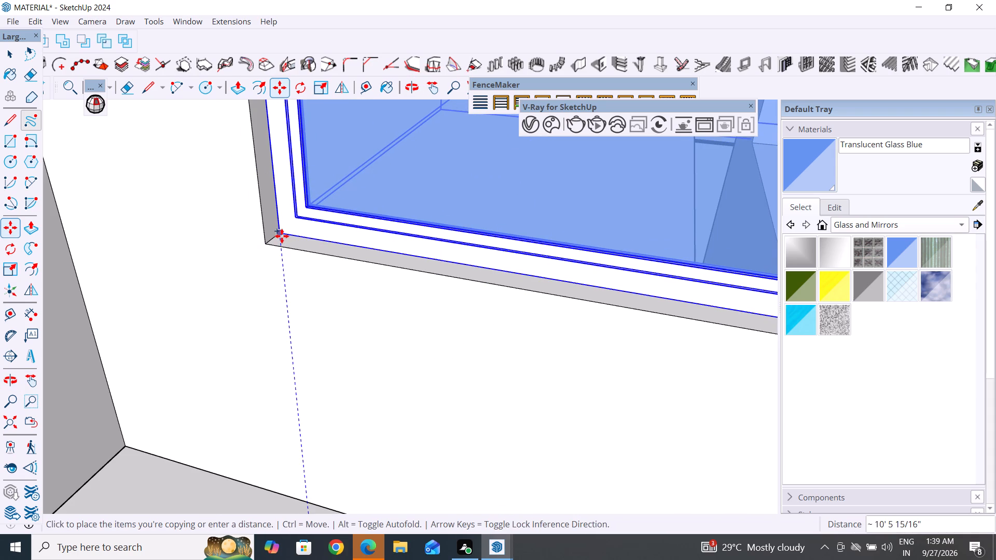
click(282, 236)
click(12, 52)
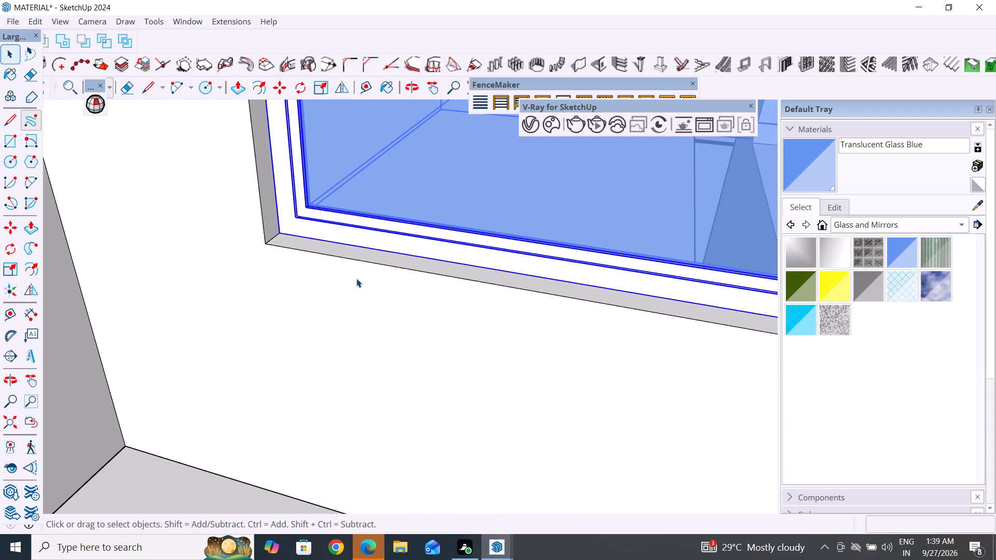
Examine the house from all sides to review the glazed windows on both floors and the openings still without glass.
scroll(356, 278, down, 20)
scroll(356, 278, down, 9)
middle_drag(571, 400, 568, 398)
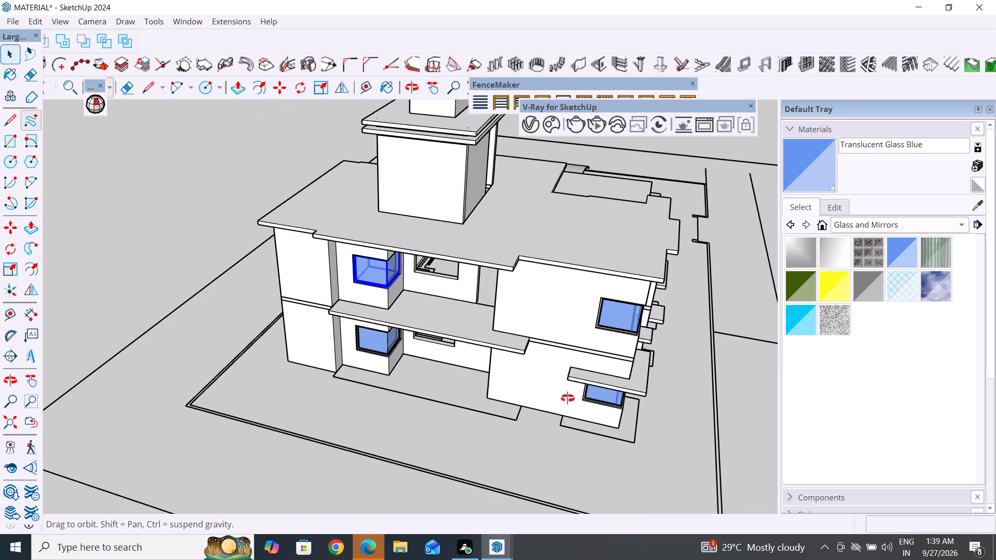
middle_drag(568, 398, 0, 319)
scroll(244, 237, down, 6)
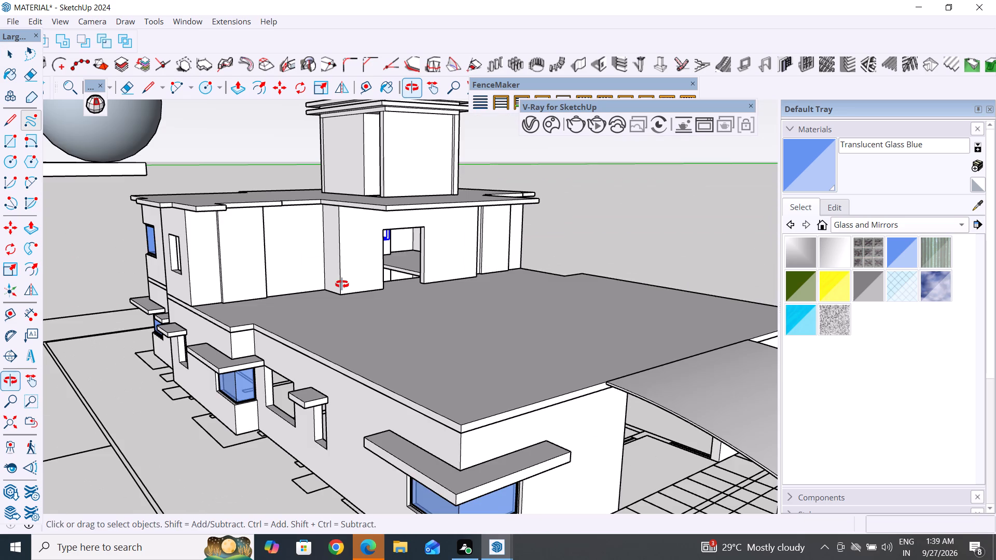
middle_drag(471, 364, 344, 285)
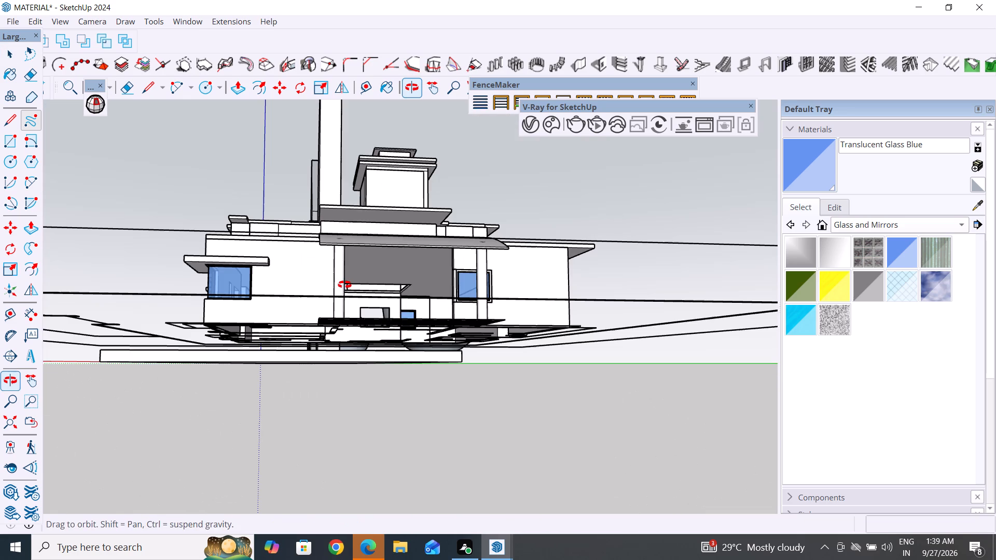
middle_drag(344, 285, 568, 416)
middle_drag(378, 304, 552, 310)
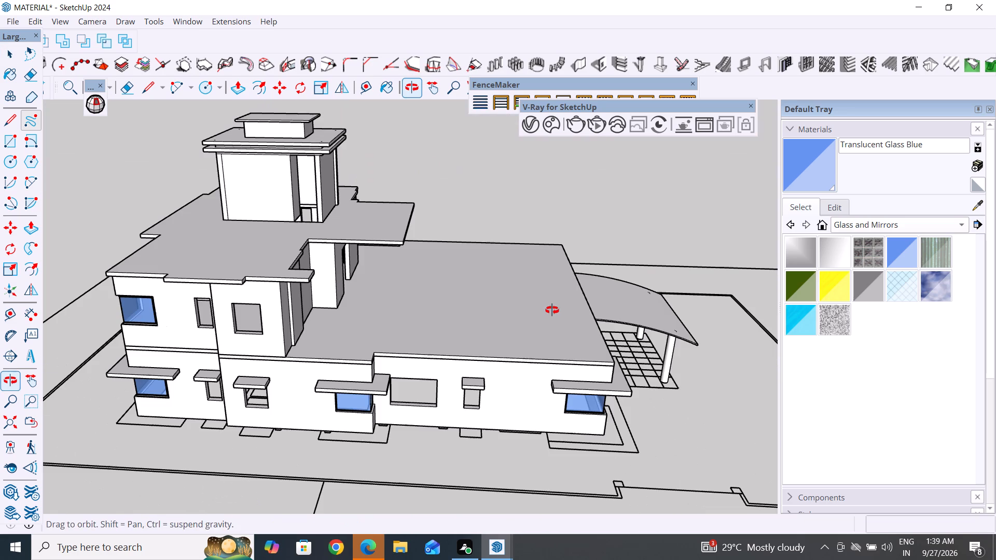
middle_drag(552, 310, 675, 231)
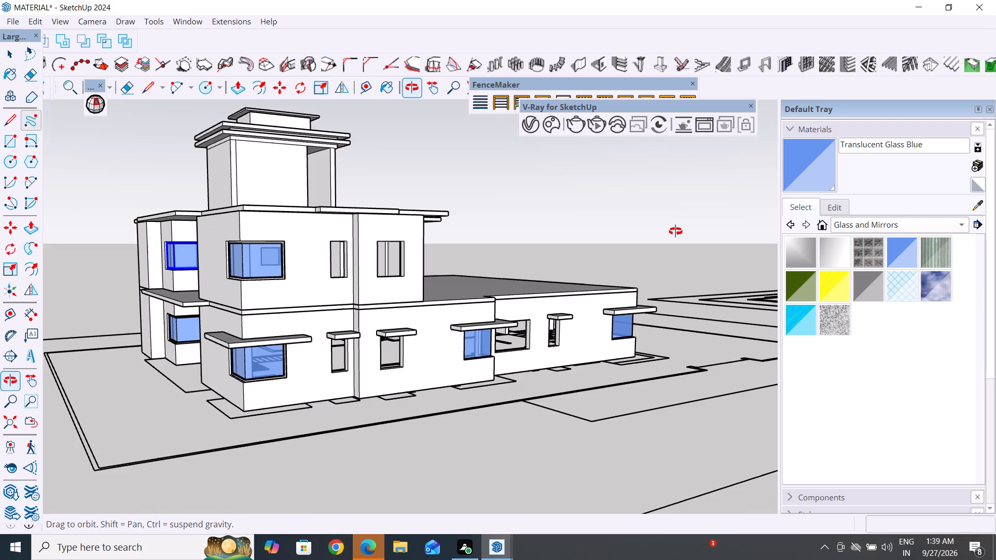
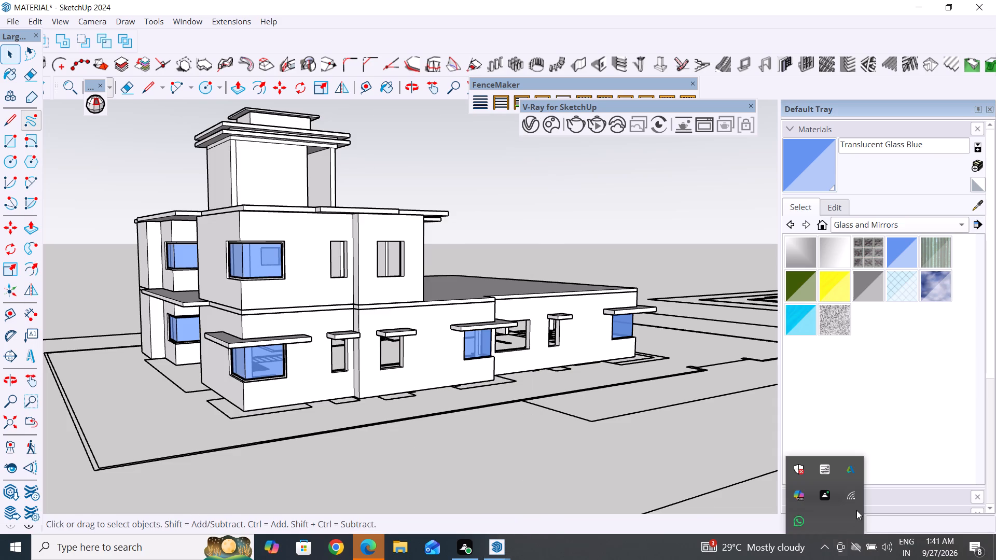
Open 3D Warehouse and search its models for "door".
click(705, 441)
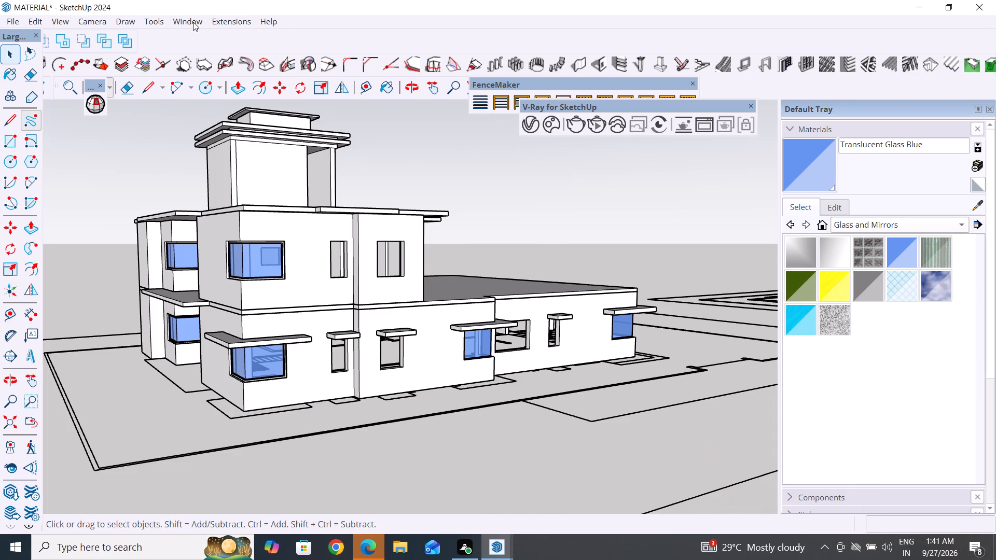
click(188, 19)
click(214, 119)
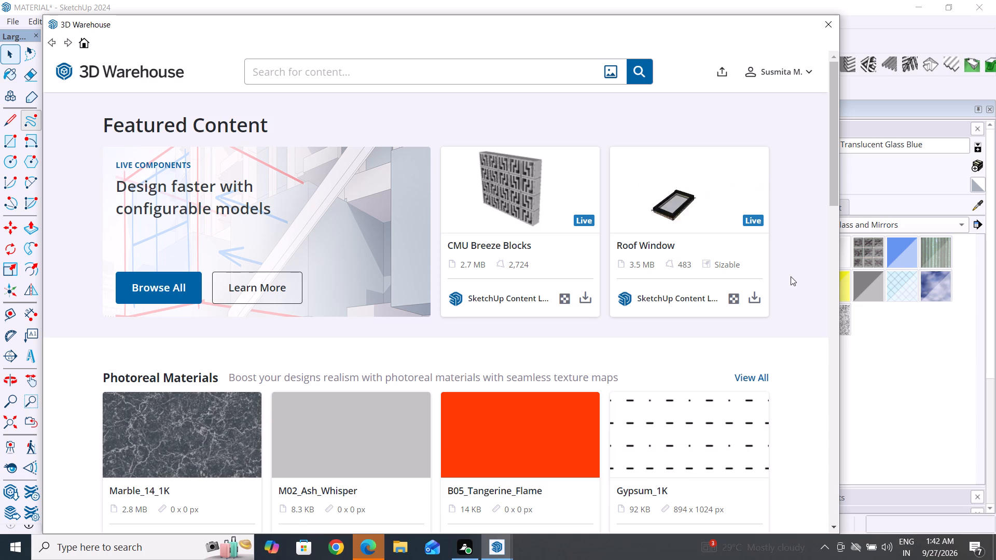
click(921, 489)
click(448, 77)
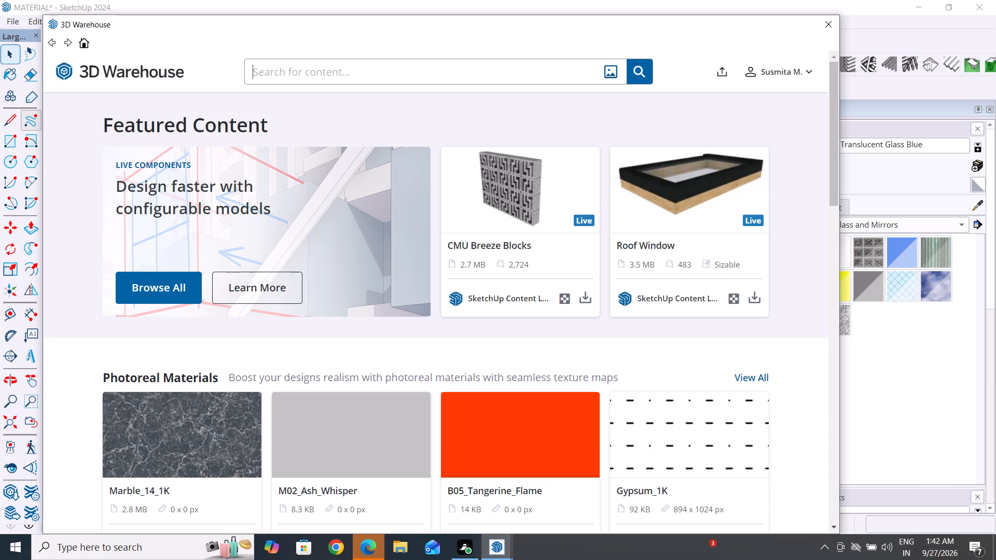
text(doo)
key(r)
key(Return)
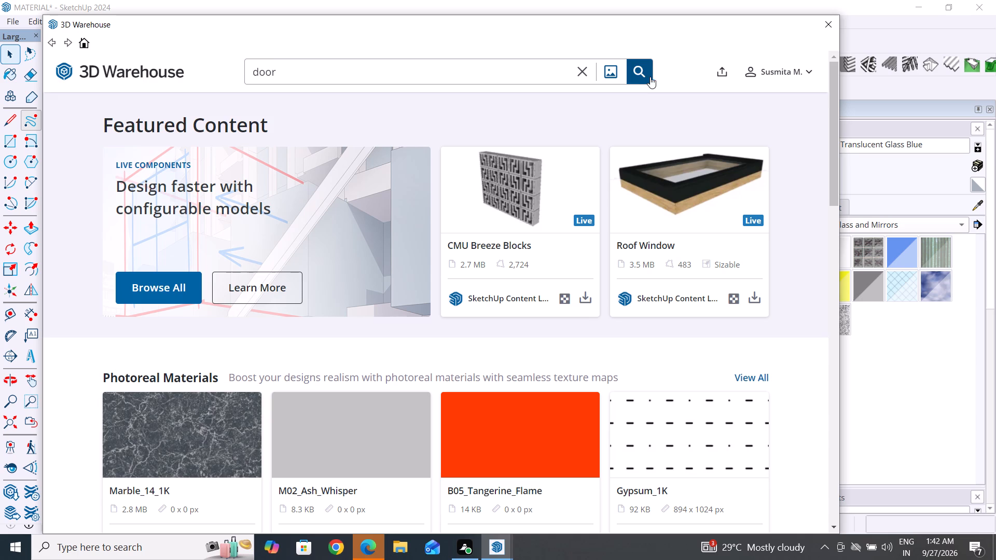
click(642, 73)
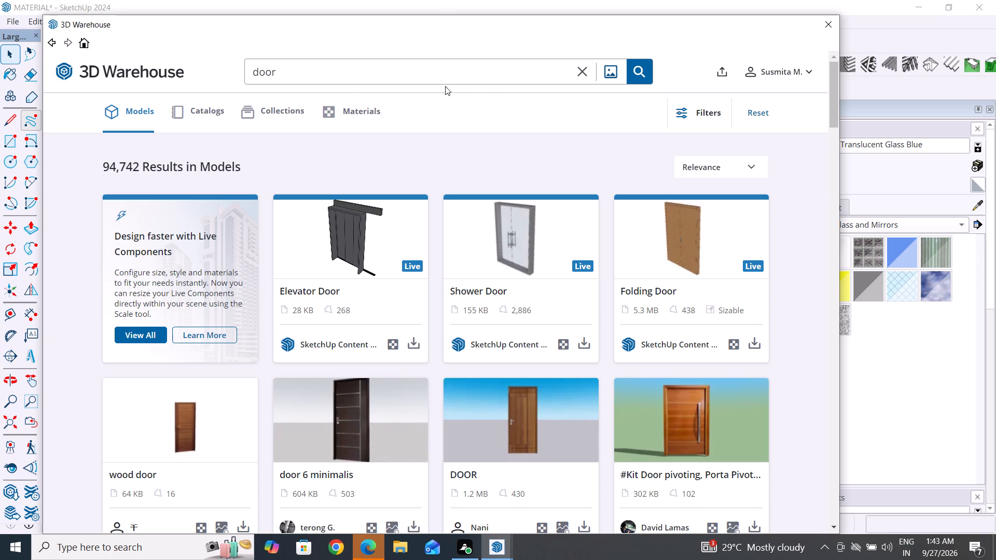
Replace the 3D Warehouse search term with "window" and run the search.
click(292, 67)
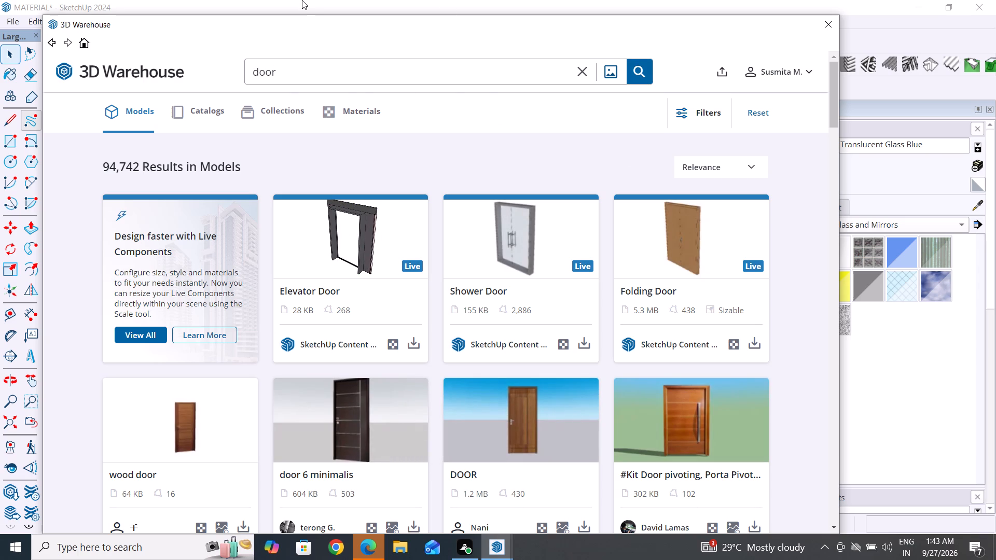
key(BackSpace)
key(BackSpace)
key(BackSpace)
key(BackSpace)
key(BackSpace)
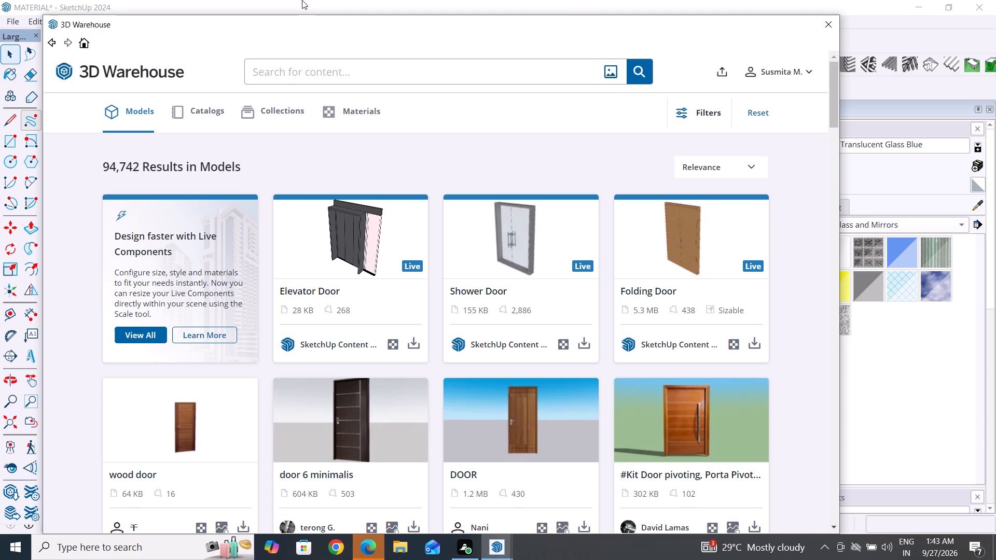
key(w)
text(indow)
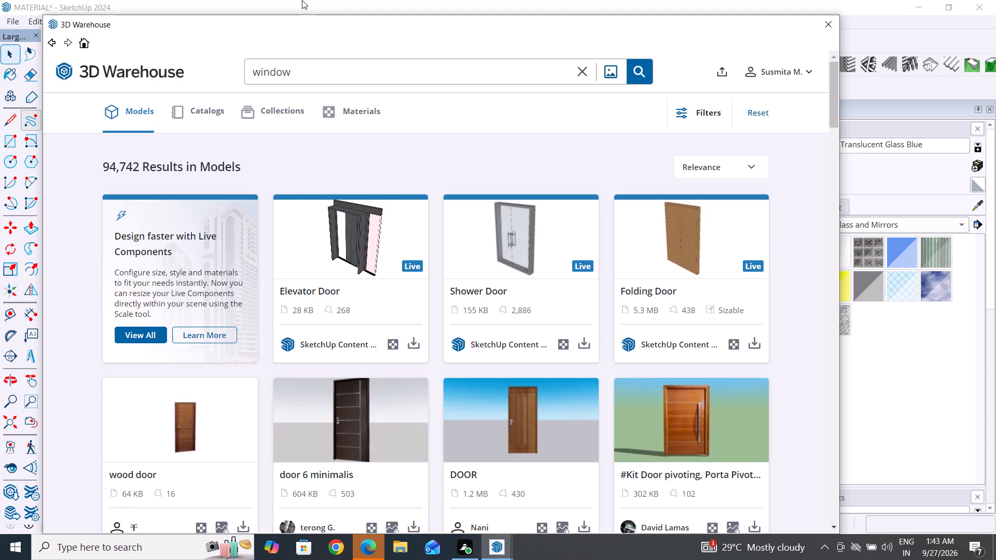
key(Return)
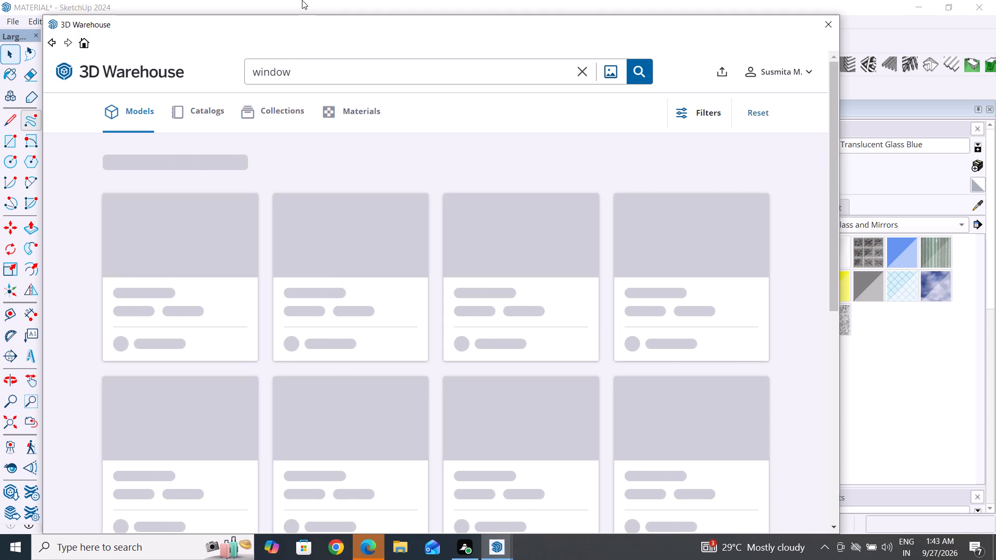
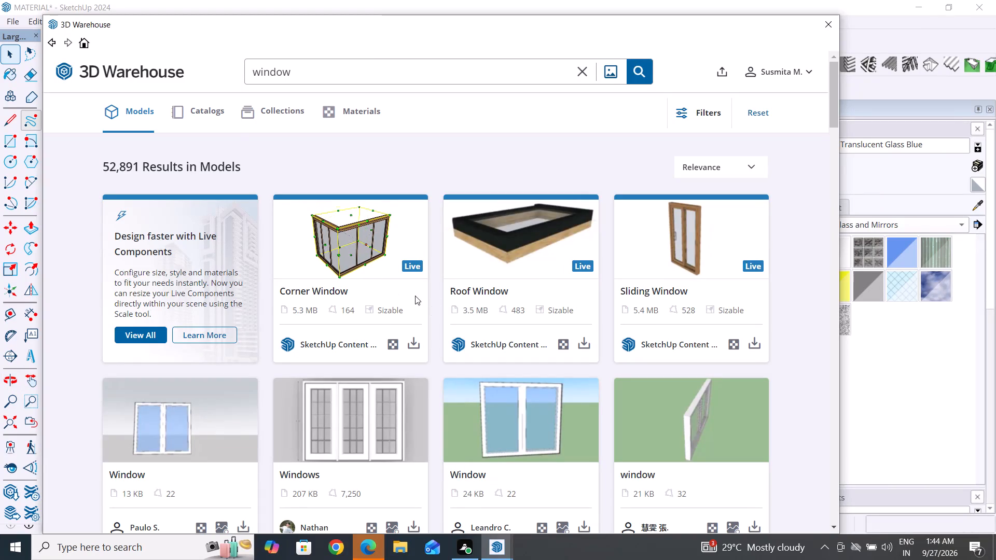
Load the white two-pane sliding window (107 KB) into the model and place it on the ground in front of the house.
scroll(476, 269, down, 3)
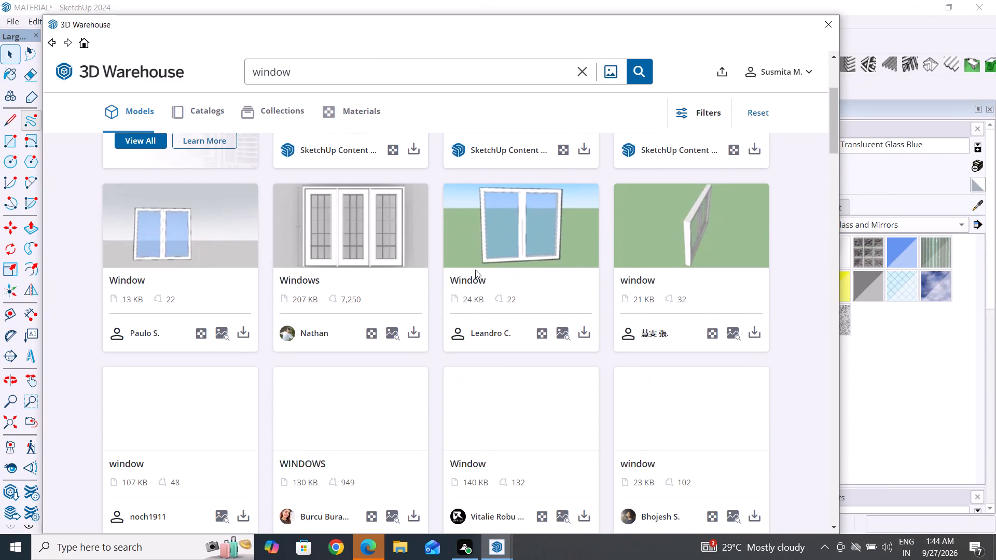
scroll(543, 311, down, 4)
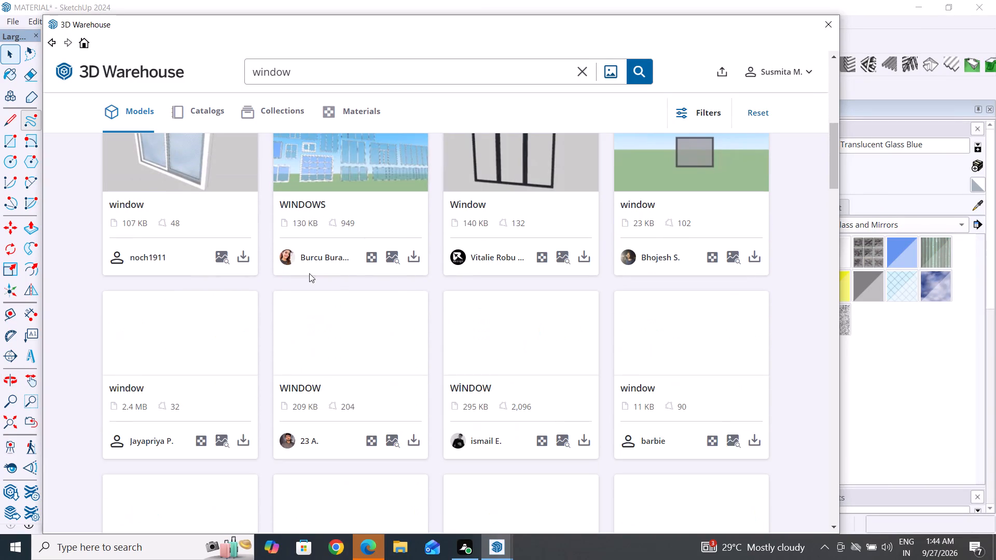
scroll(225, 291, up, 2)
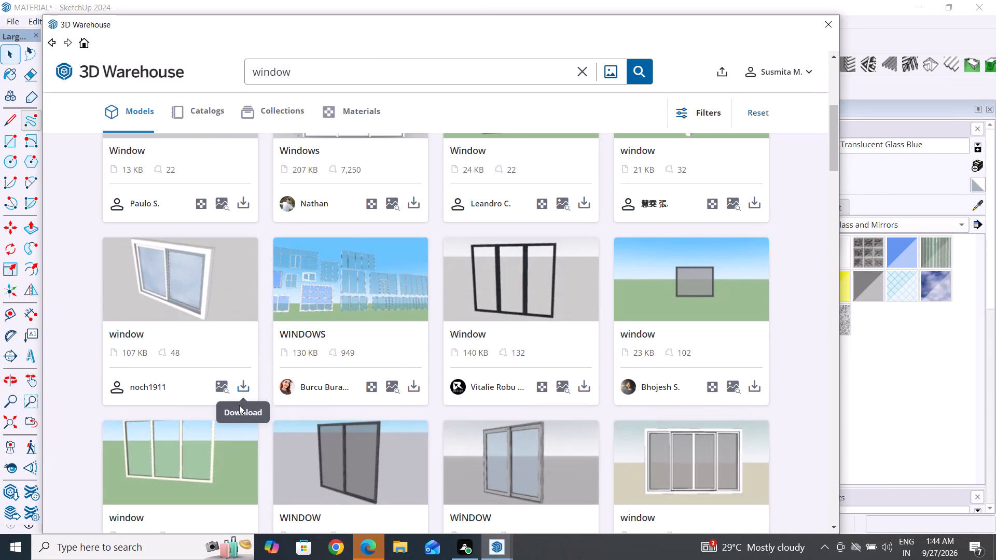
click(244, 390)
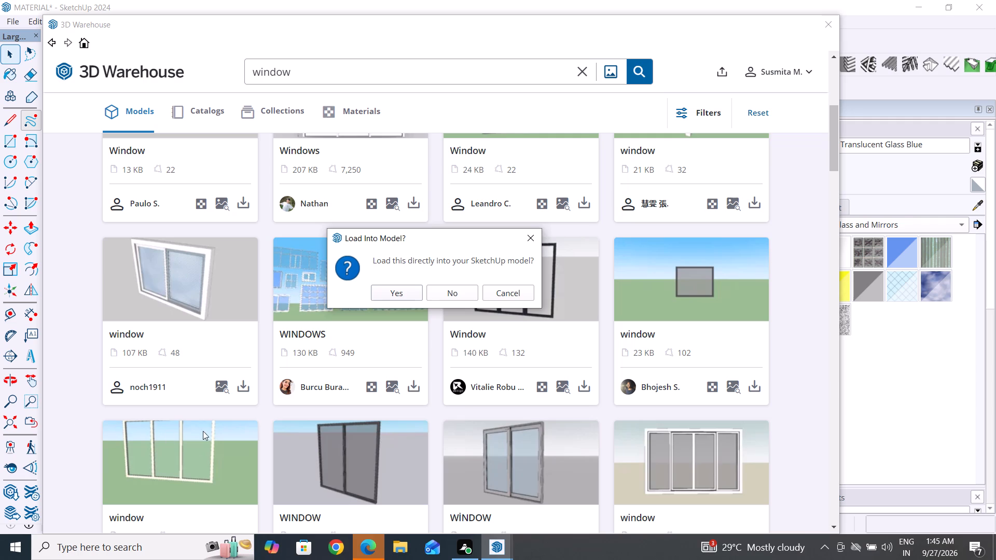
click(388, 290)
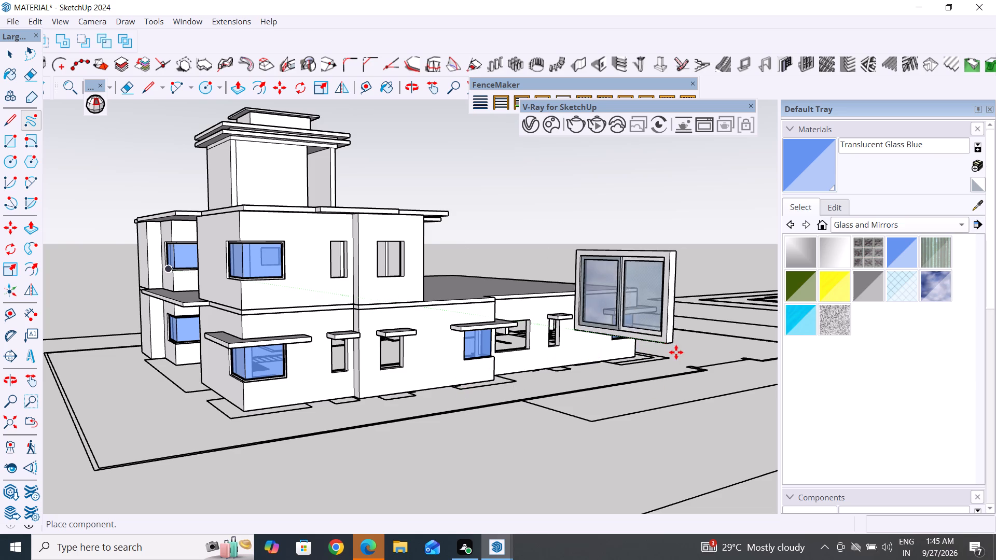
scroll(676, 352, up, 1)
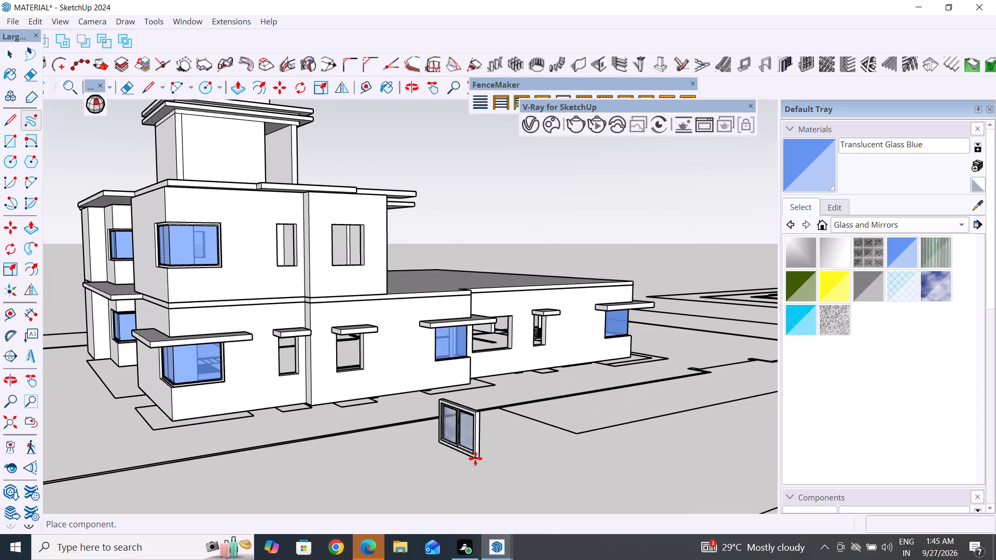
click(475, 458)
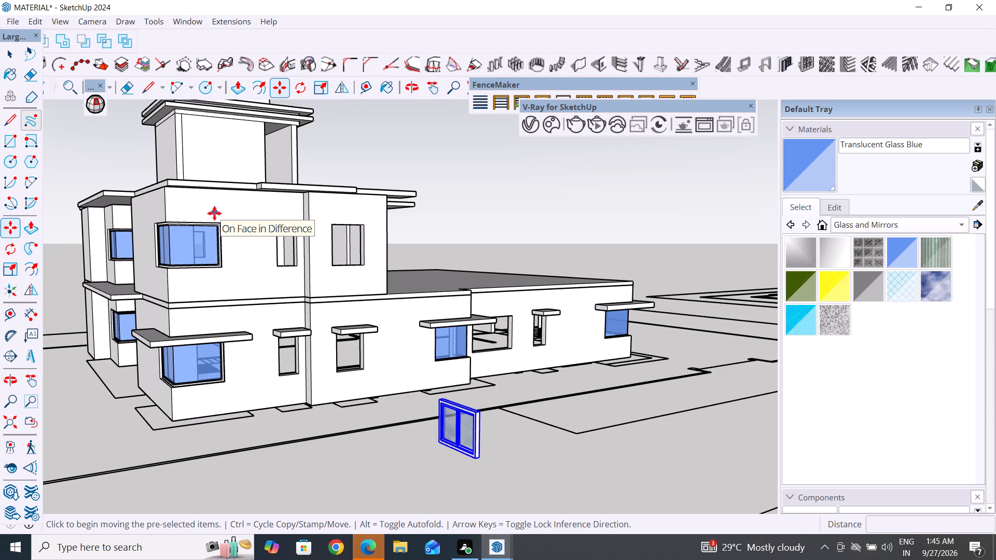
Rotate the sliding window 90 degrees horizontally about its bottom corner so it lies parallel to the long facade.
scroll(505, 391, down, 3)
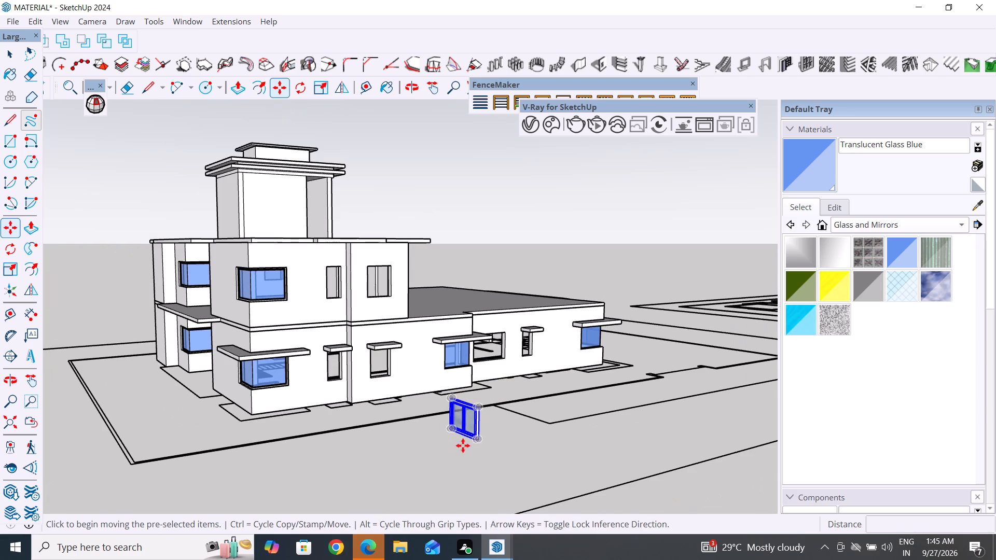
click(8, 63)
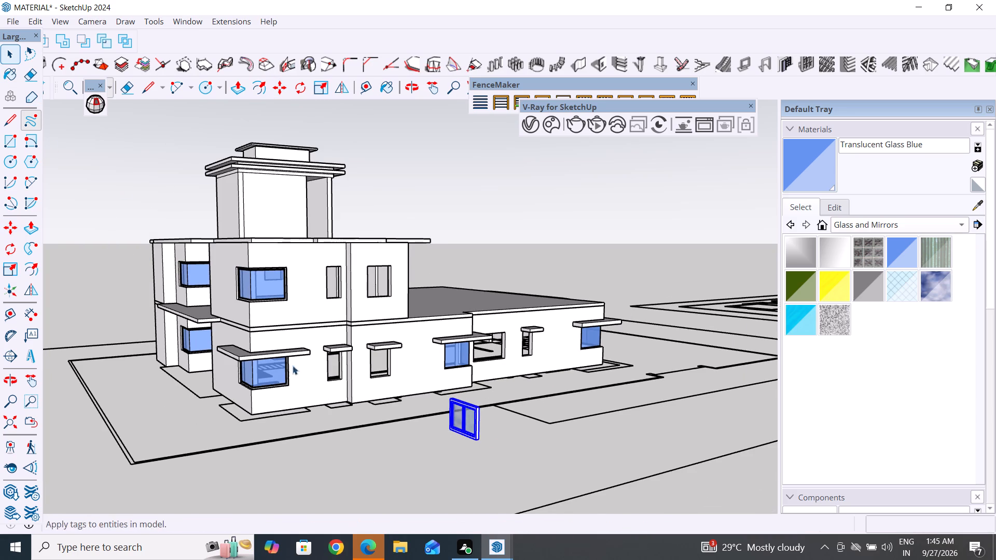
click(487, 432)
click(475, 435)
middle_drag(510, 448, 424, 468)
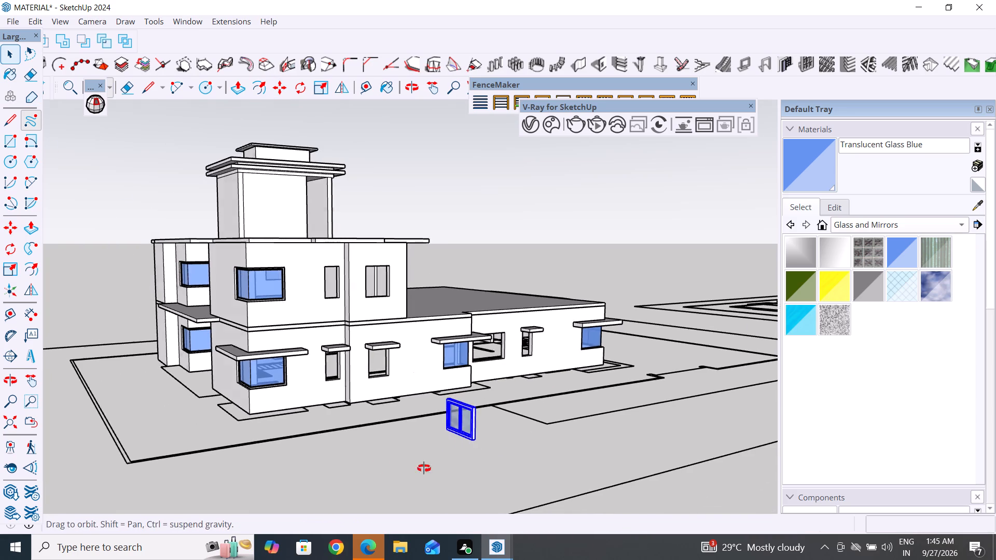
middle_drag(424, 468, 349, 447)
scroll(318, 277, down, 4)
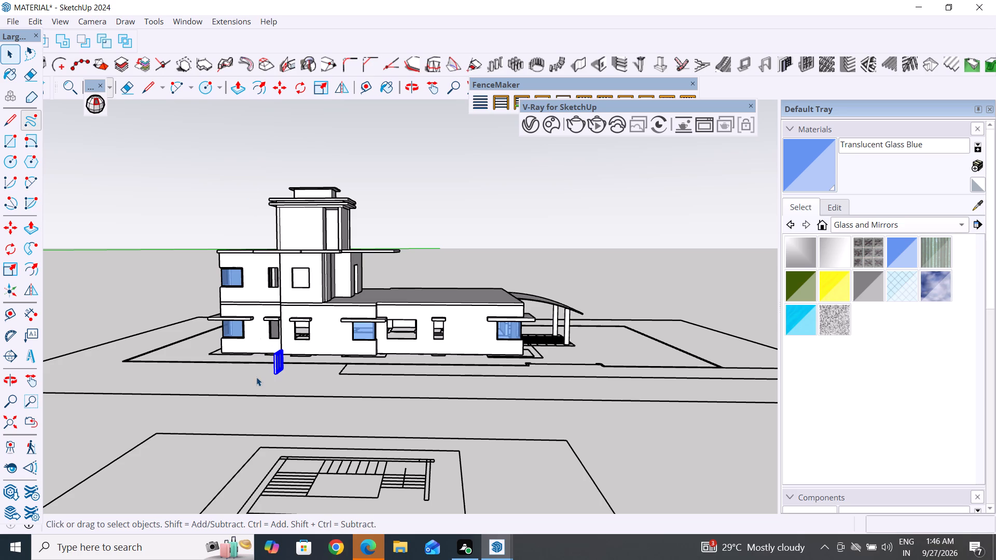
middle_drag(264, 378, 322, 394)
scroll(398, 485, up, 3)
scroll(282, 369, up, 3)
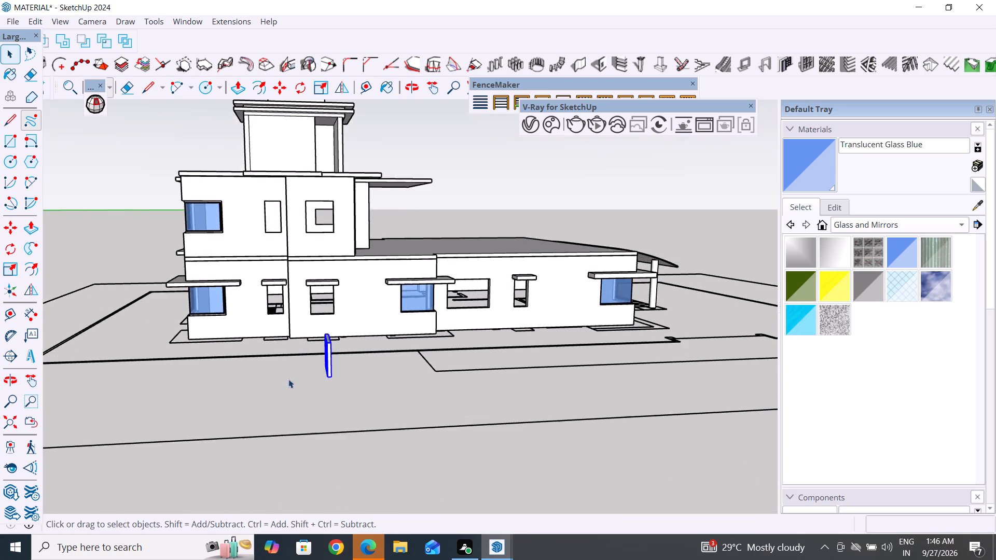
middle_drag(308, 391, 495, 408)
key(Escape)
key(Escape)
click(599, 374)
click(652, 416)
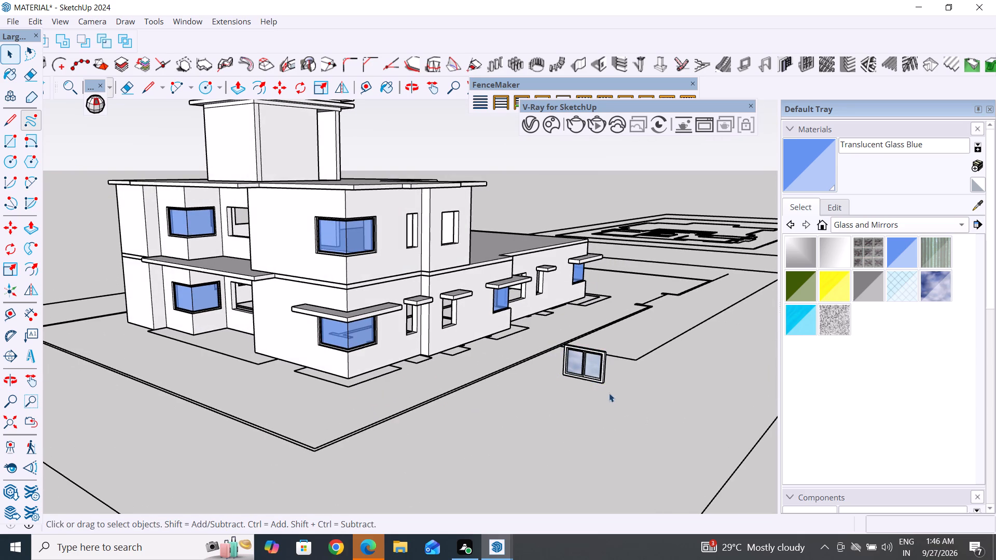
click(601, 377)
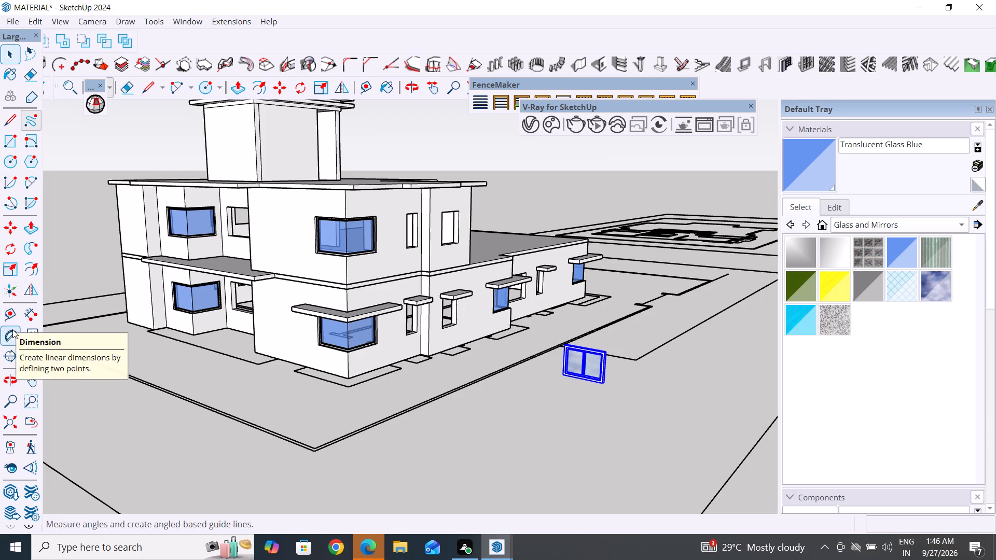
click(10, 228)
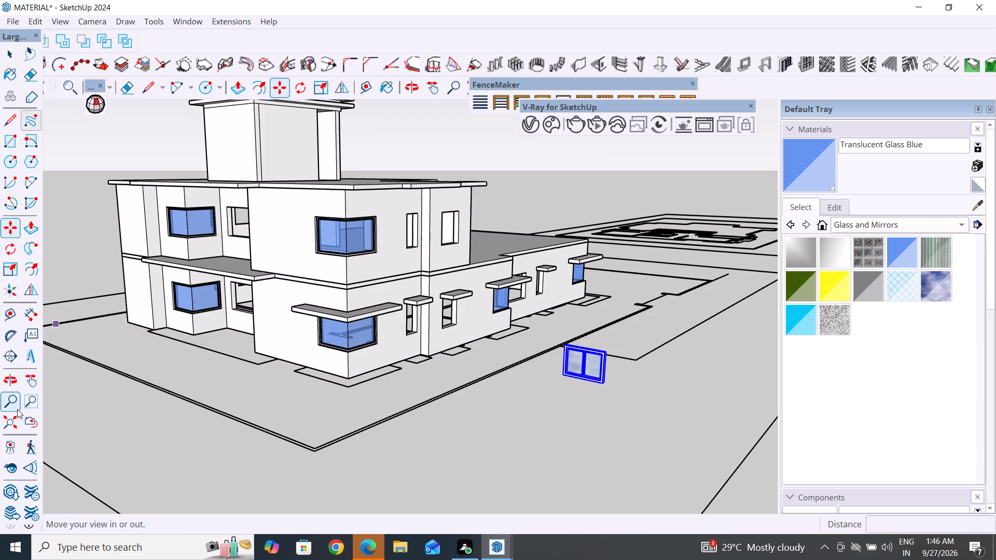
click(11, 247)
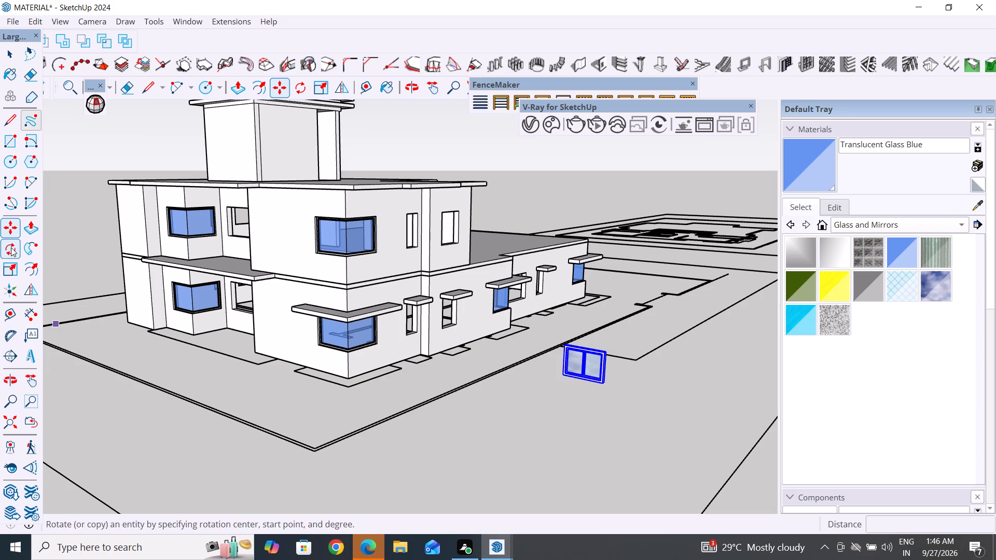
scroll(634, 374, up, 3)
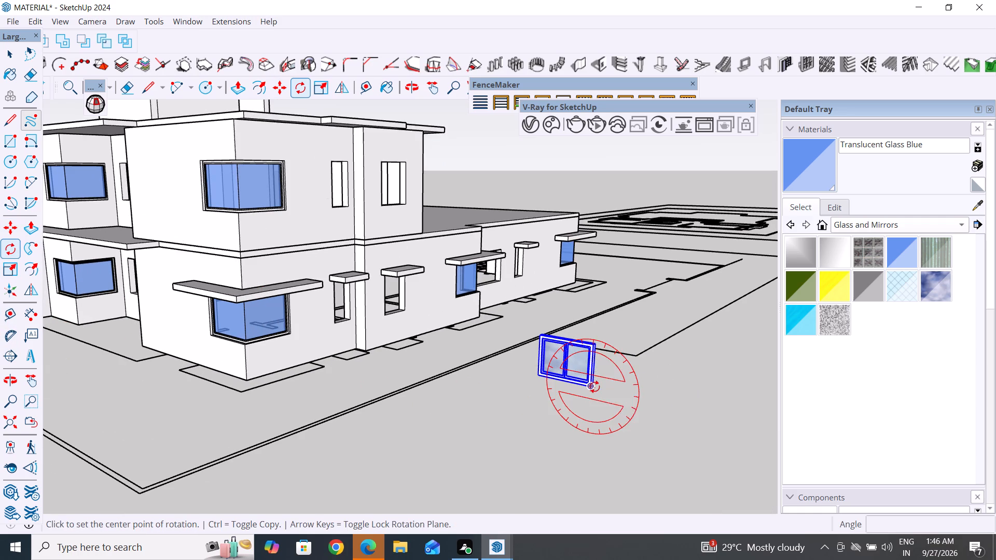
click(590, 393)
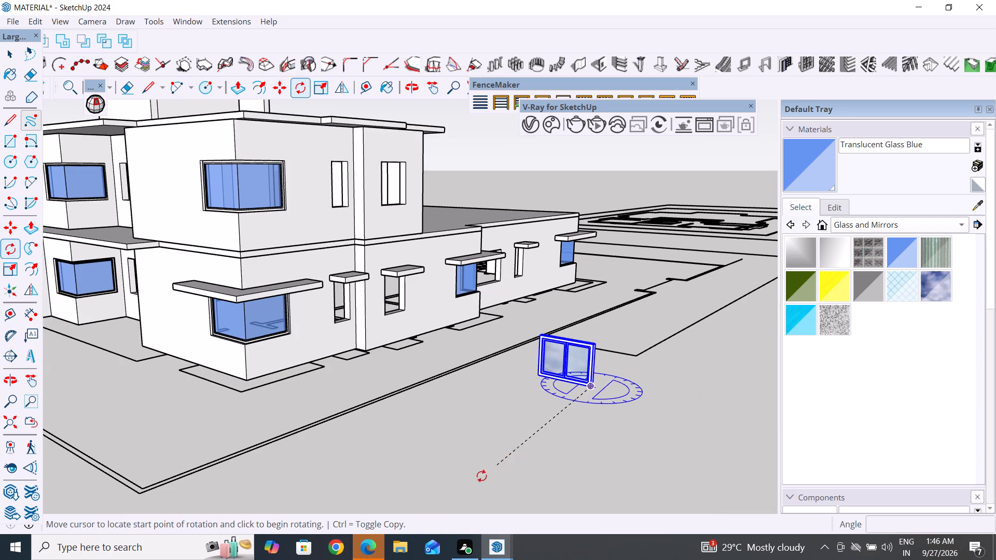
scroll(562, 404, up, 4)
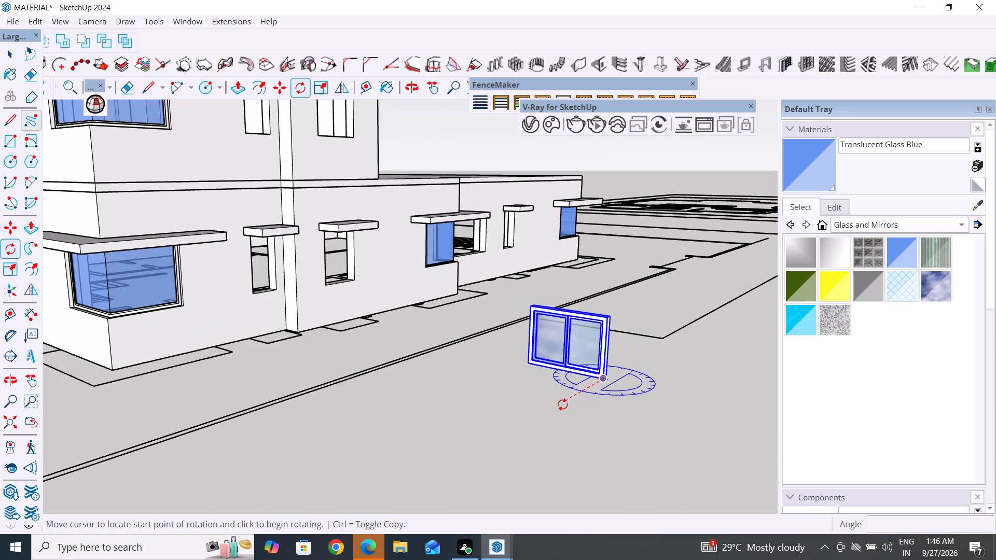
click(582, 398)
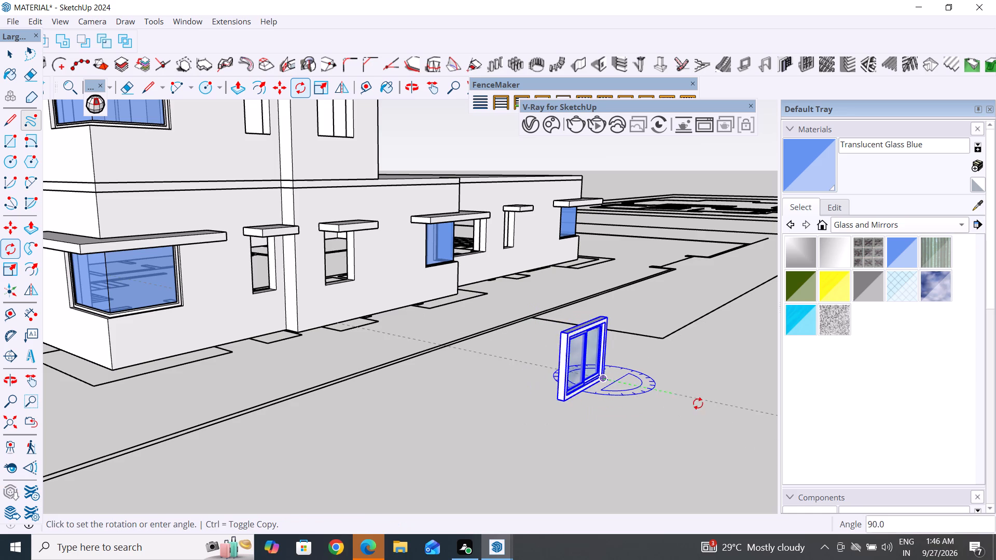
scroll(668, 396, up, 8)
middle_drag(655, 399, 535, 510)
click(482, 478)
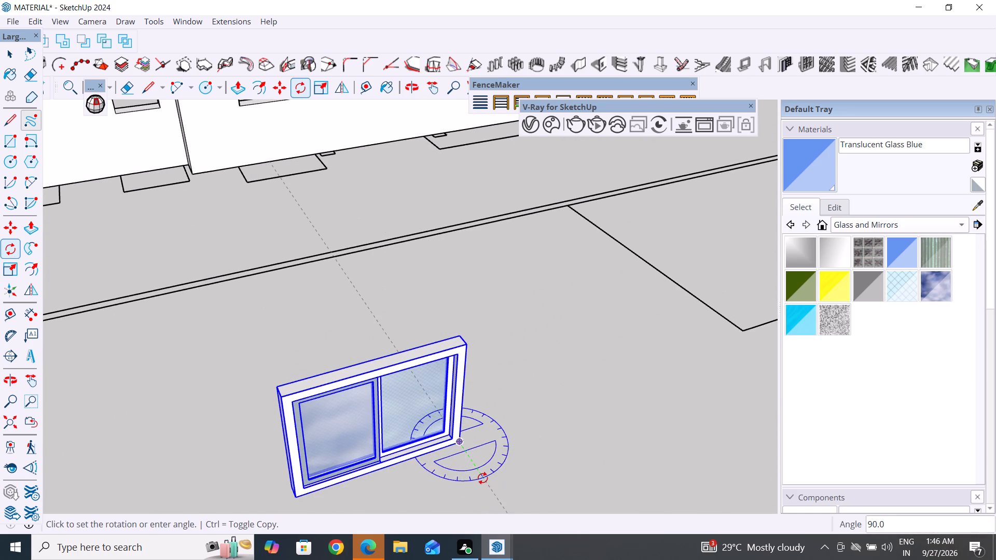
click(9, 51)
click(481, 313)
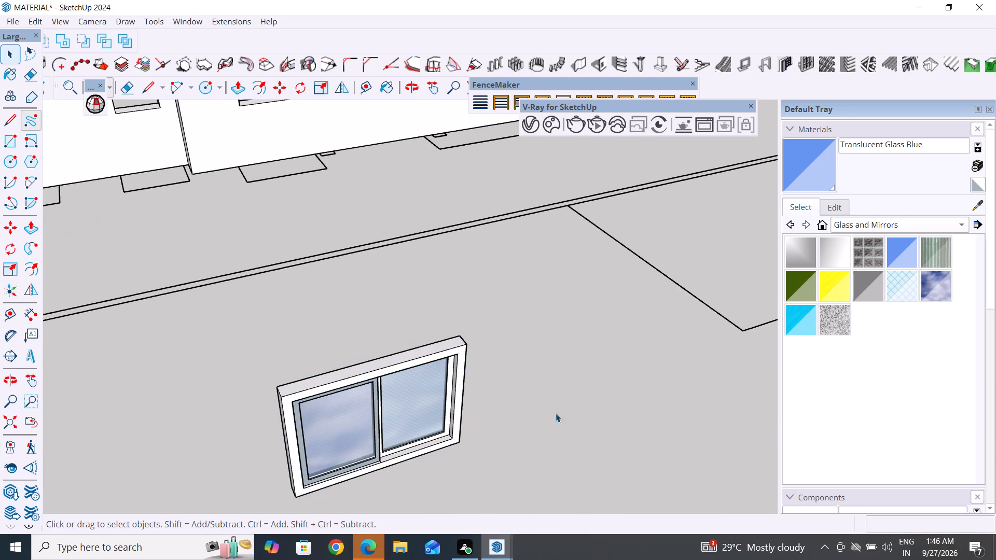
Move the sliding window by its bottom-left corner to the bottom-left corner of the wider upper-floor opening in the long facade.
middle_drag(557, 431, 516, 264)
click(342, 474)
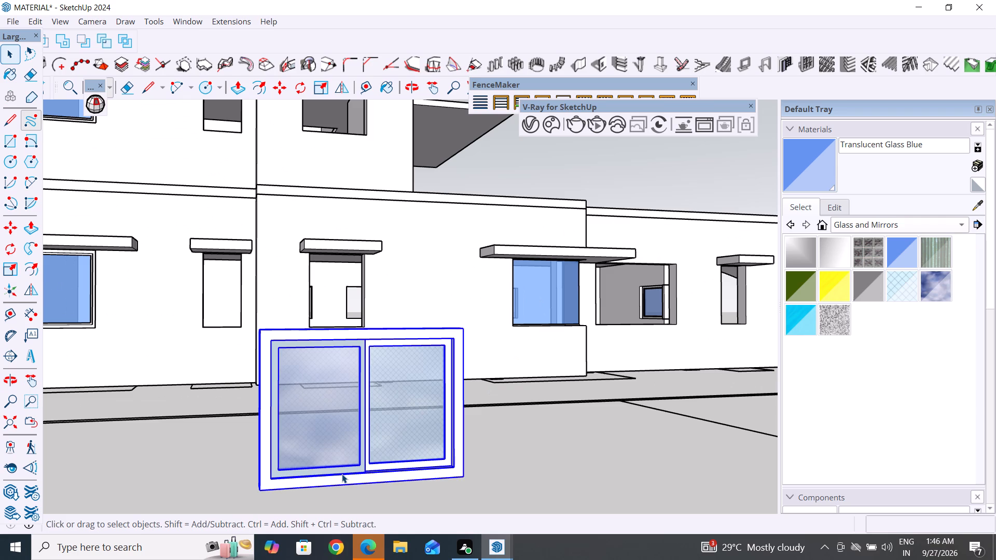
key(m)
scroll(591, 377, down, 4)
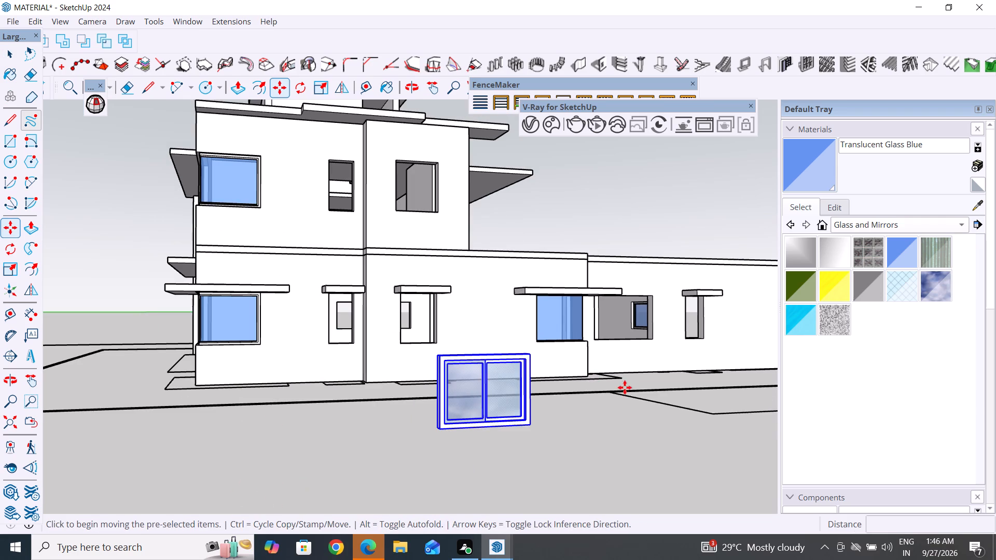
middle_drag(624, 392, 599, 430)
scroll(584, 290, down, 5)
scroll(489, 433, up, 4)
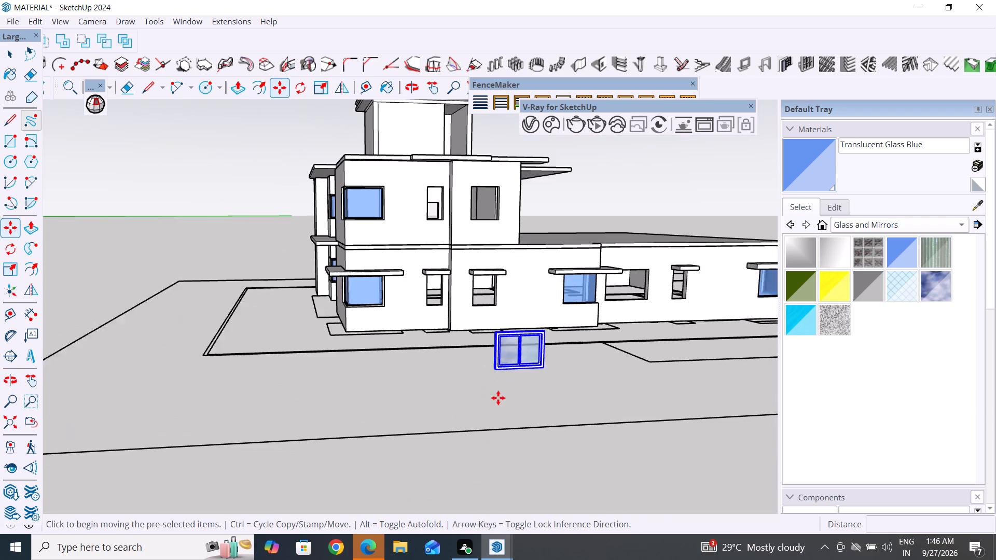
click(497, 369)
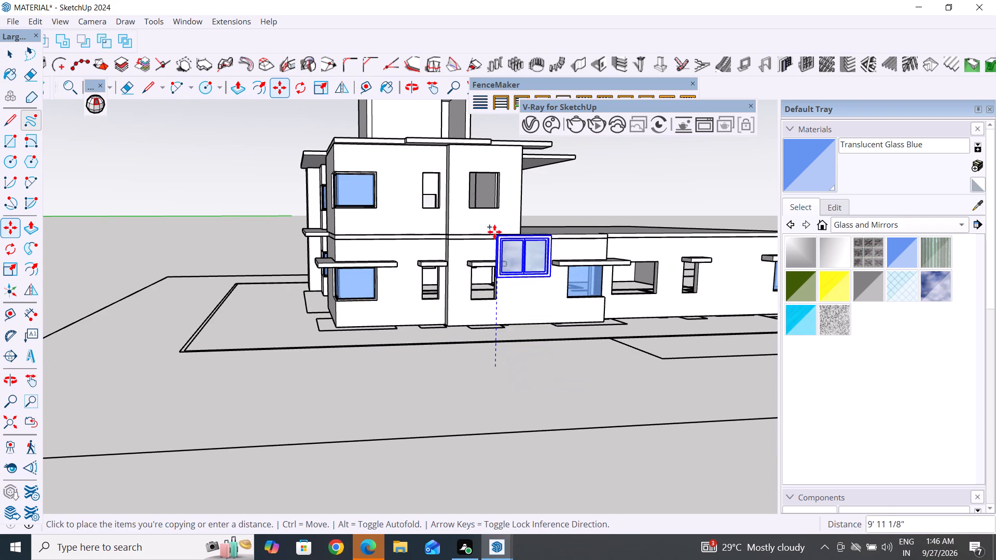
scroll(475, 211, up, 9)
middle_drag(472, 218, 459, 264)
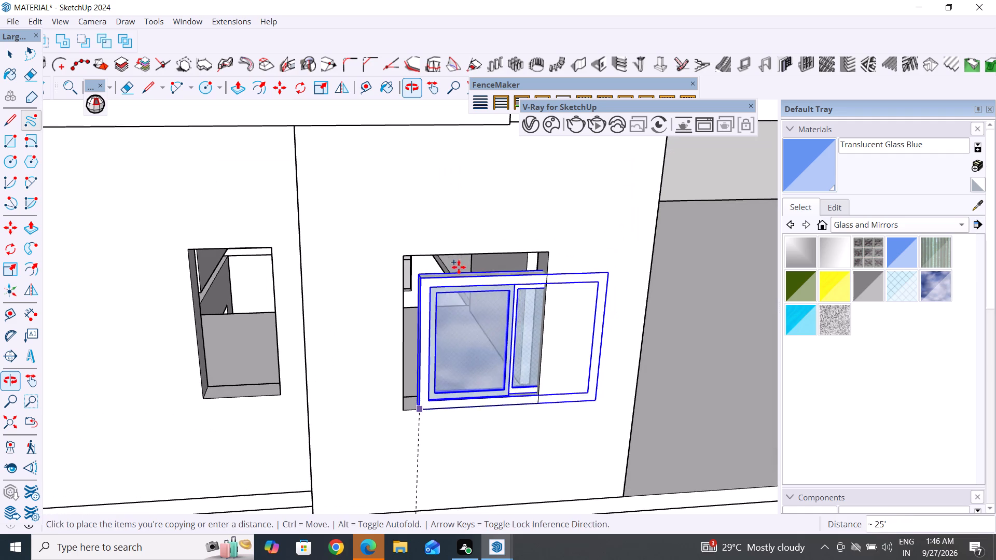
middle_drag(455, 367, 407, 386)
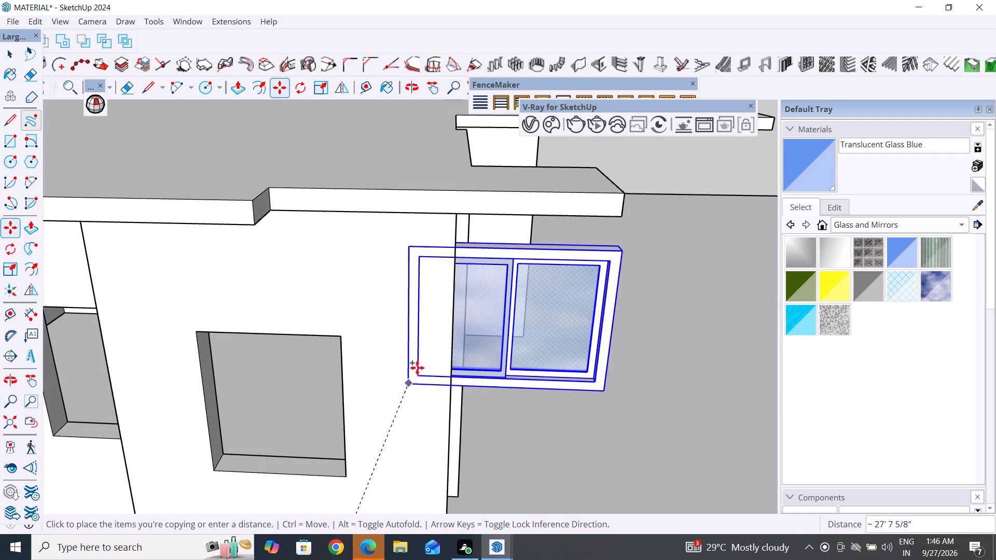
scroll(455, 340, down, 4)
scroll(301, 423, up, 3)
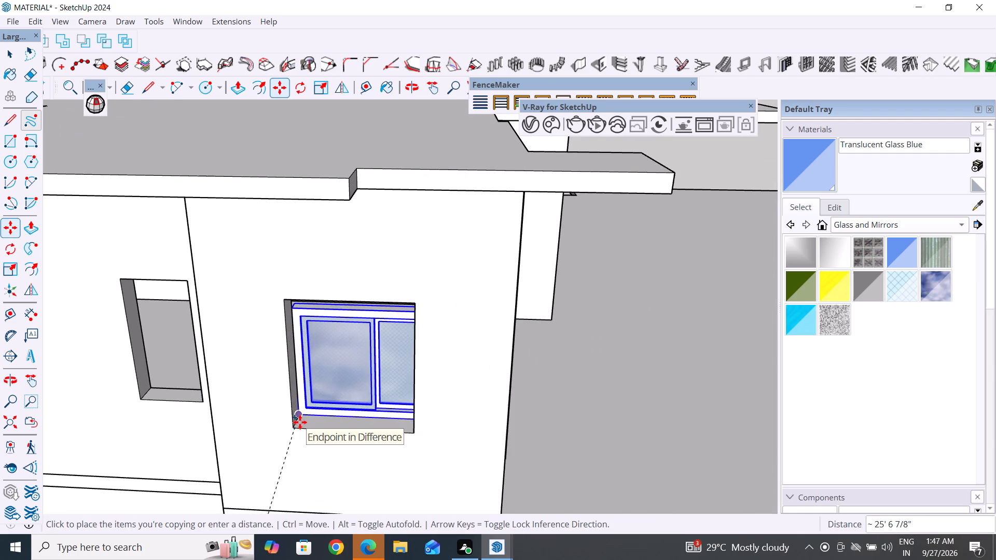
scroll(294, 417, up, 10)
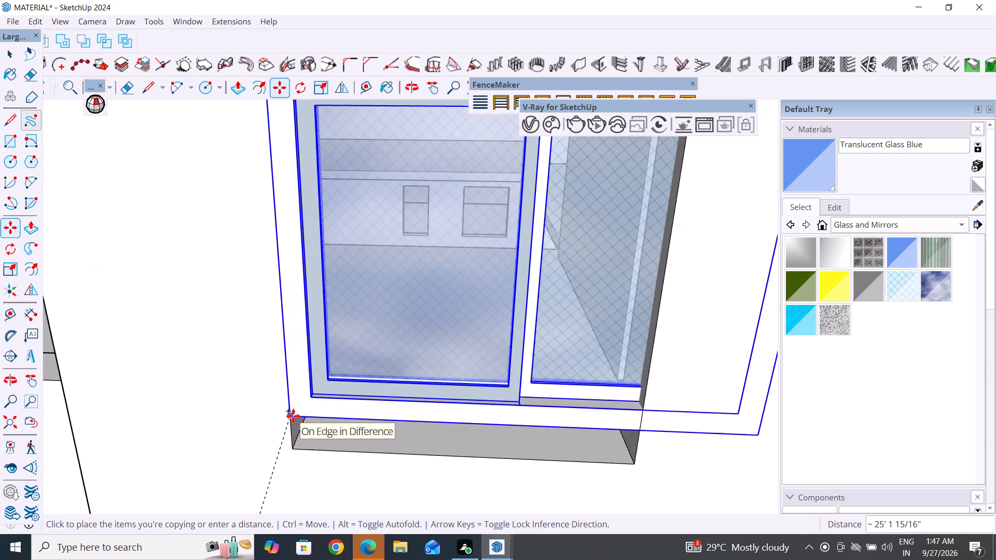
click(292, 451)
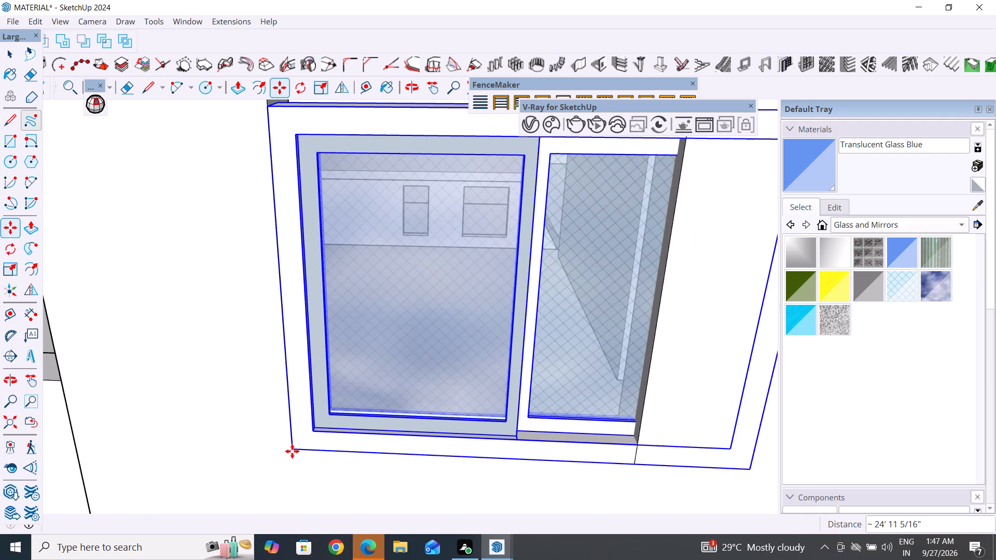
Move the sliding window about 2 5/16" inward, aligning its bottom depth-edge midpoint with the midpoint of the opening's depth edge.
key(k)
middle_drag(403, 453, 311, 488)
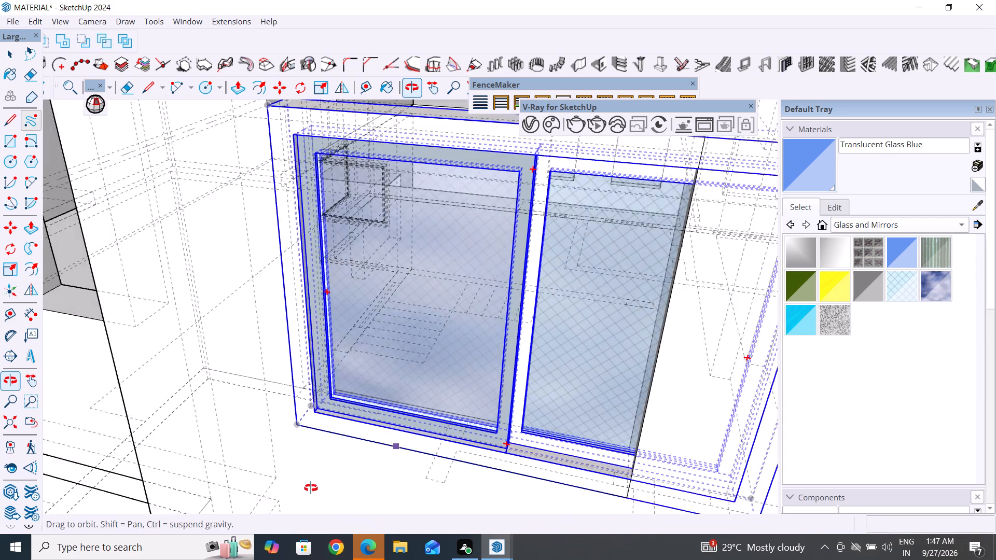
middle_drag(311, 488, 288, 495)
scroll(301, 405, up, 8)
middle_drag(355, 398, 345, 476)
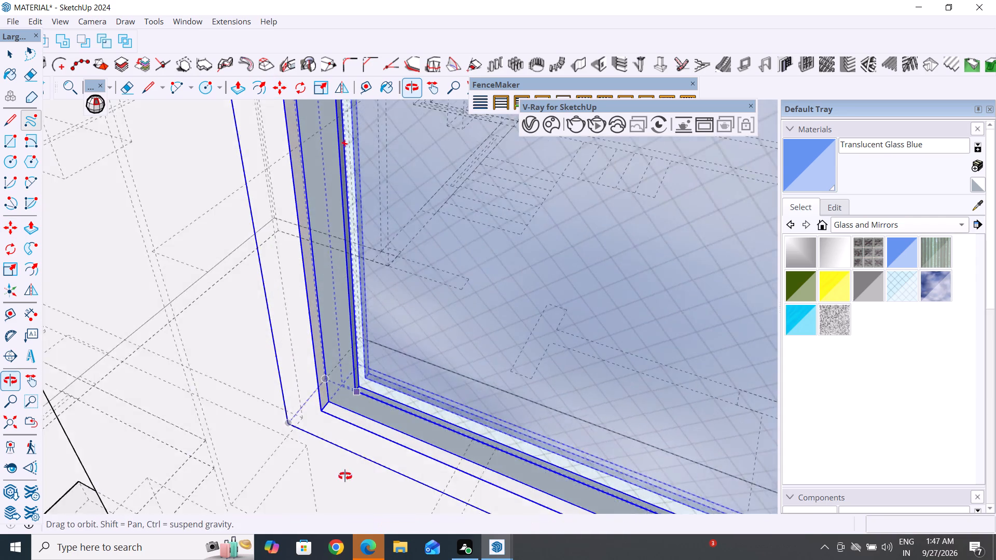
middle_drag(345, 476, 325, 489)
scroll(293, 416, up, 8)
middle_drag(312, 393, 363, 381)
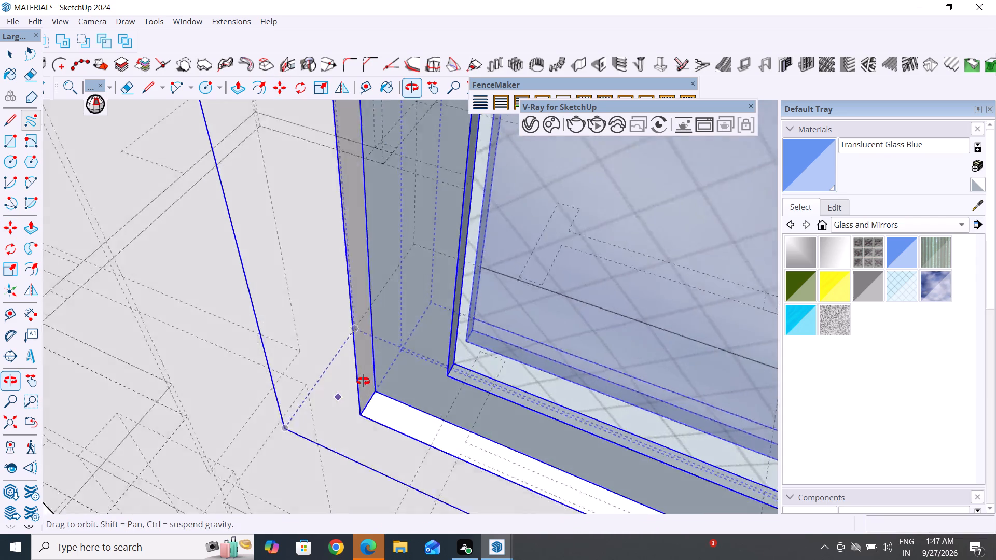
middle_drag(363, 381, 377, 376)
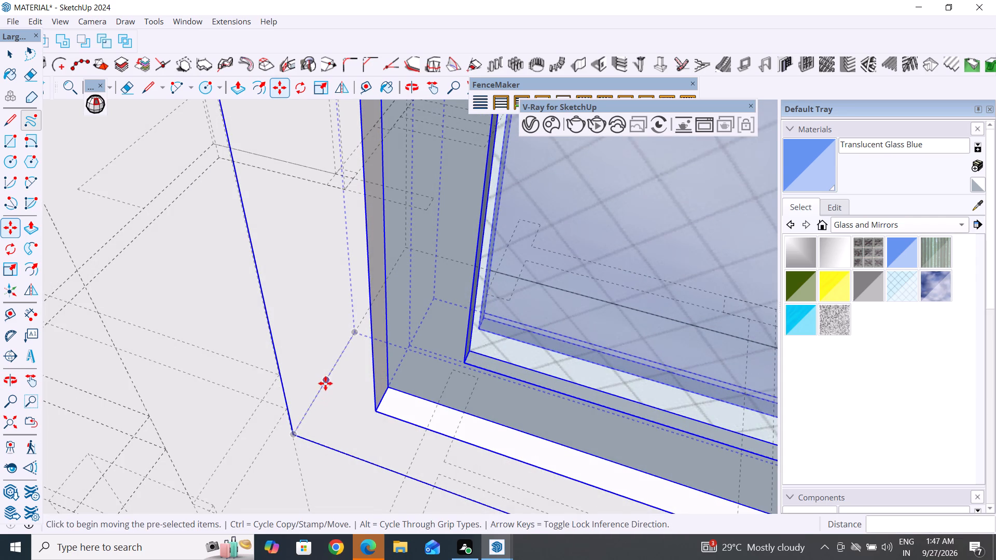
click(325, 383)
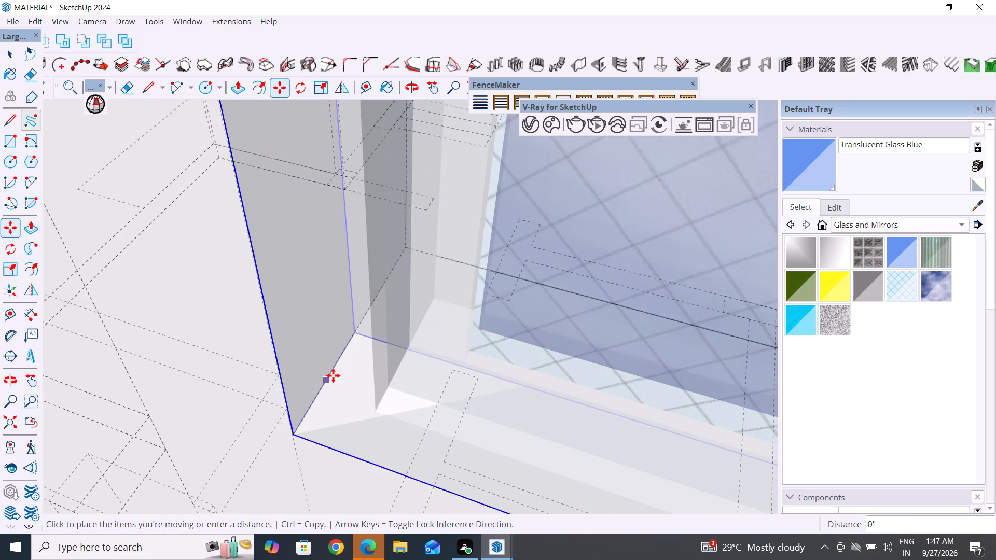
middle_drag(352, 343, 413, 279)
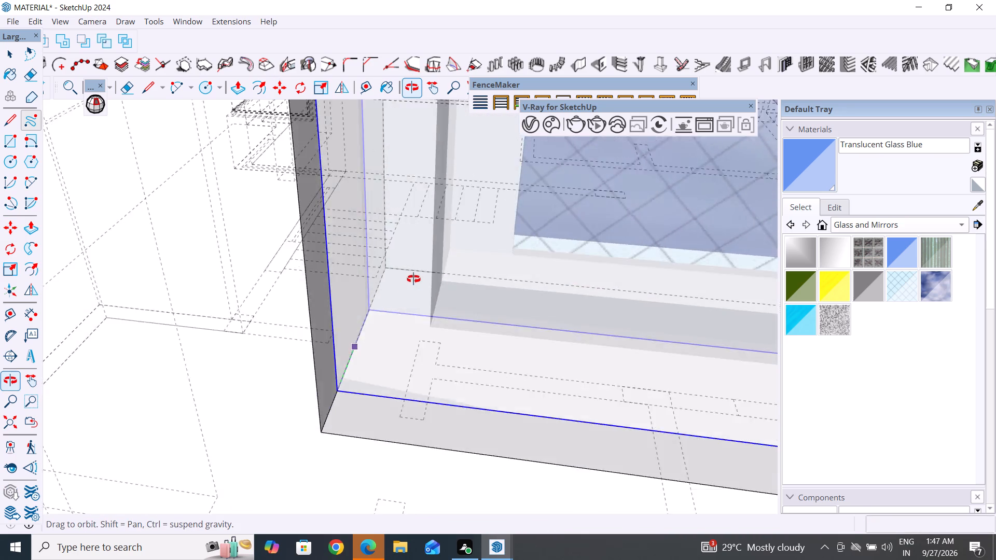
middle_drag(413, 279, 407, 299)
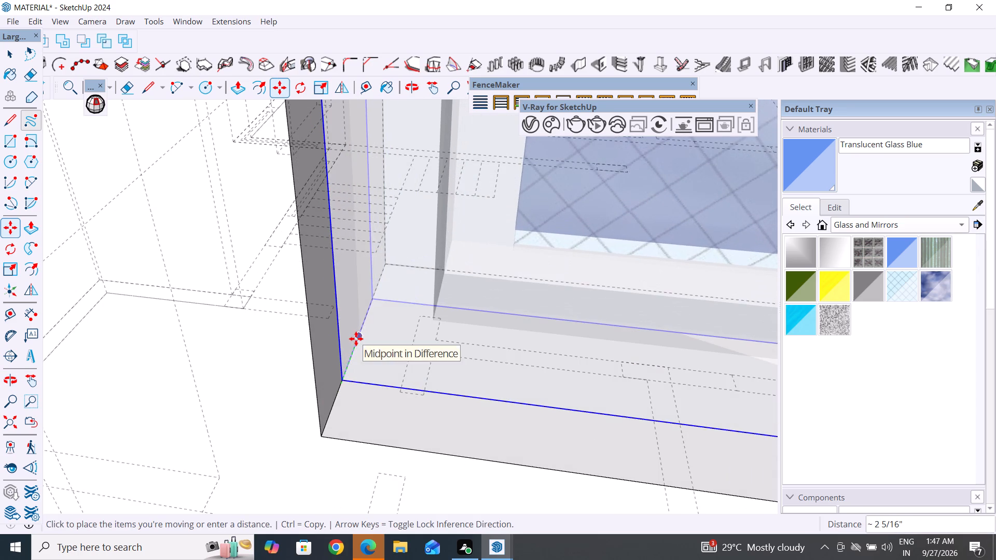
click(356, 339)
click(10, 55)
scroll(217, 349, down, 11)
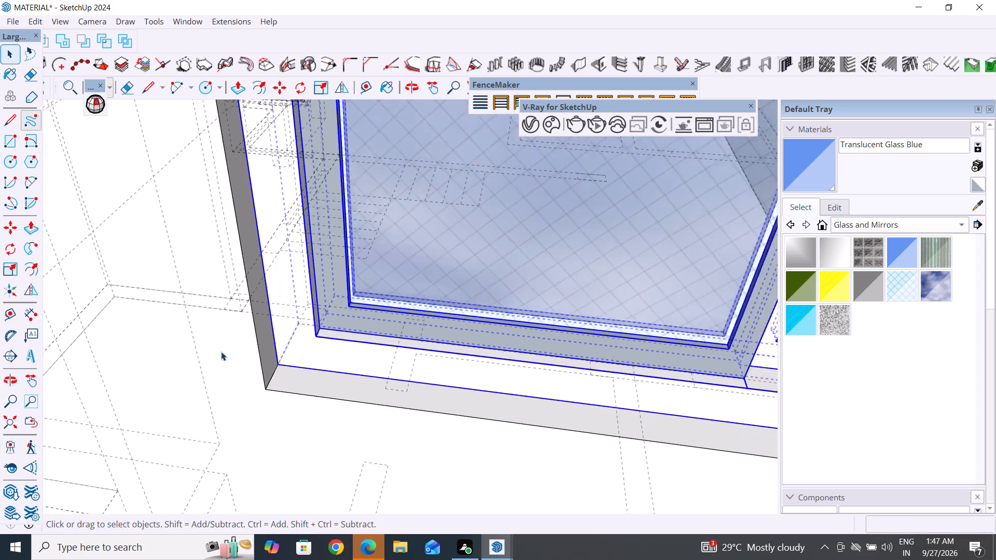
scroll(221, 352, down, 14)
middle_drag(234, 356, 332, 297)
scroll(400, 276, down, 5)
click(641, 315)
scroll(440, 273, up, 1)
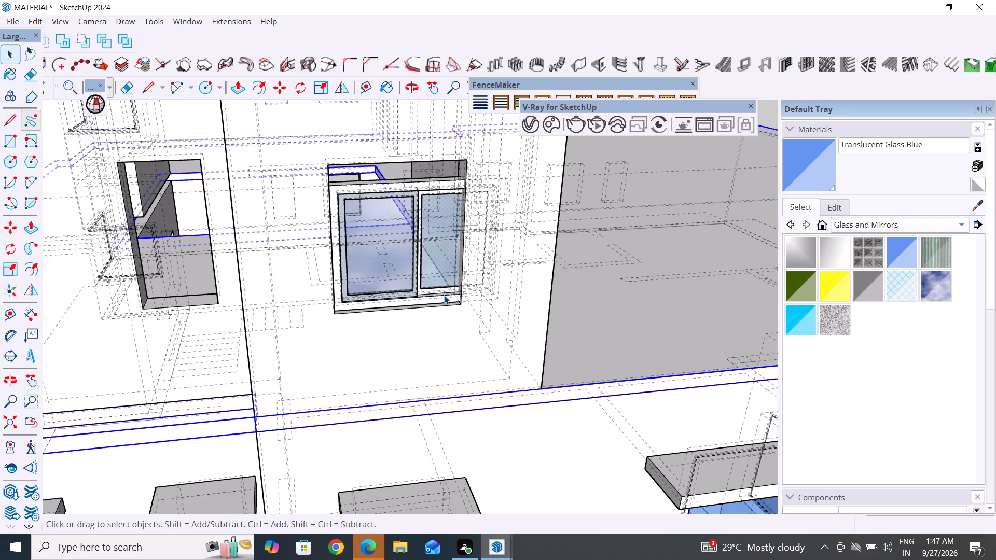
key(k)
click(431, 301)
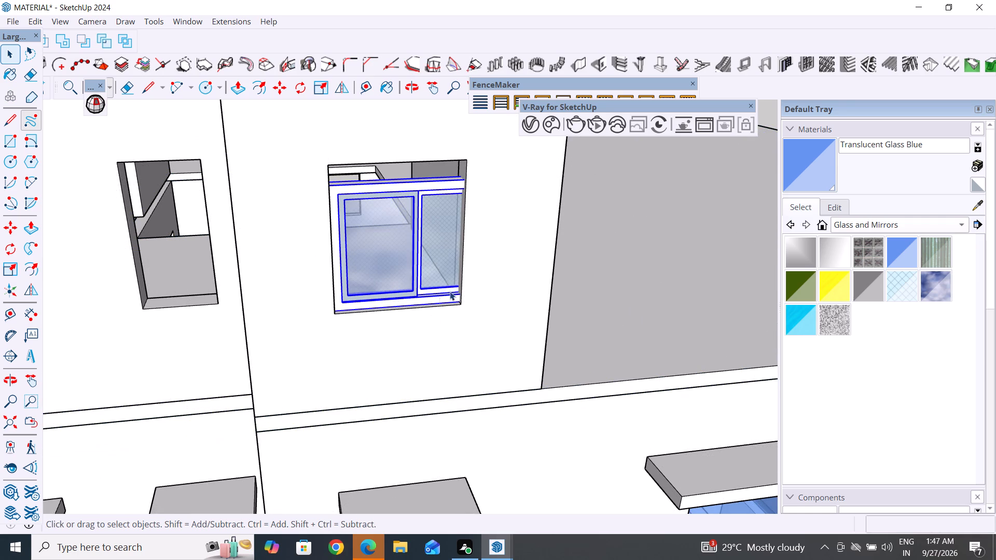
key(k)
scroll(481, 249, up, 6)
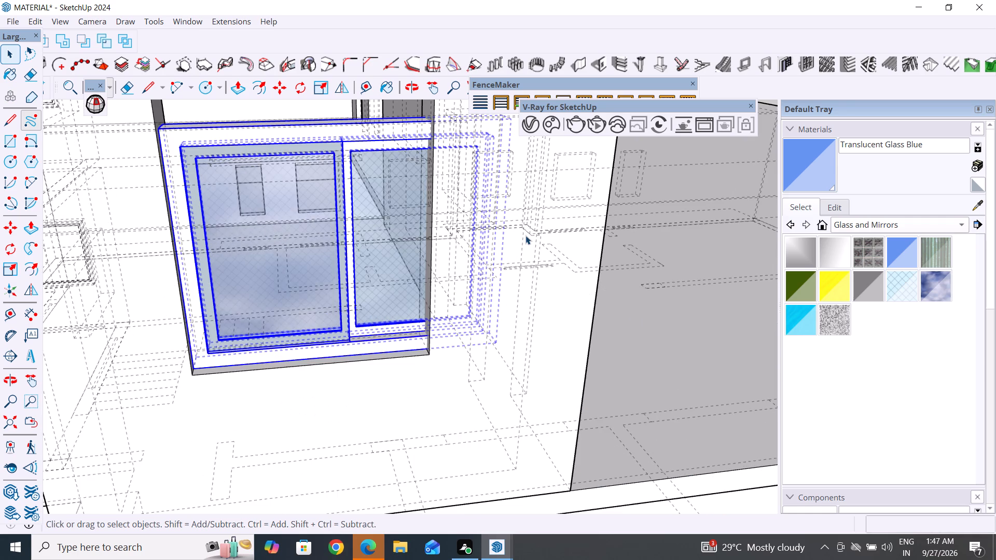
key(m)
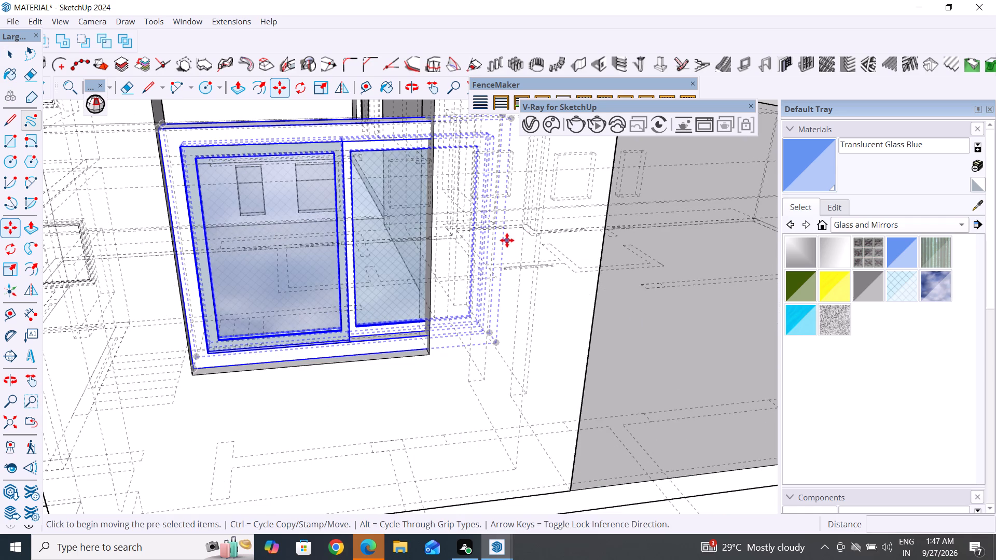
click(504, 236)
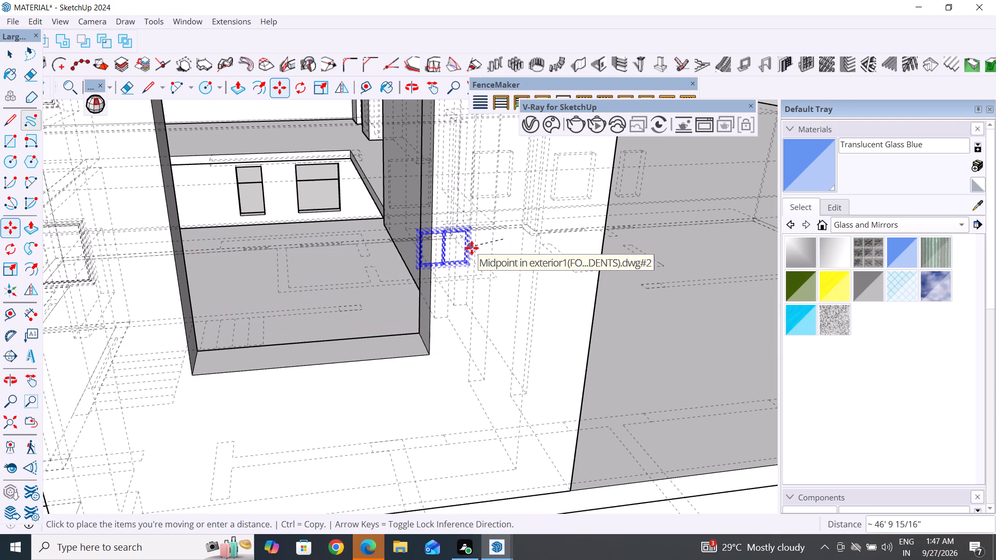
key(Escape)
Scale the sliding window from its bottom-right corner so its width fits the upper-floor opening.
key(s)
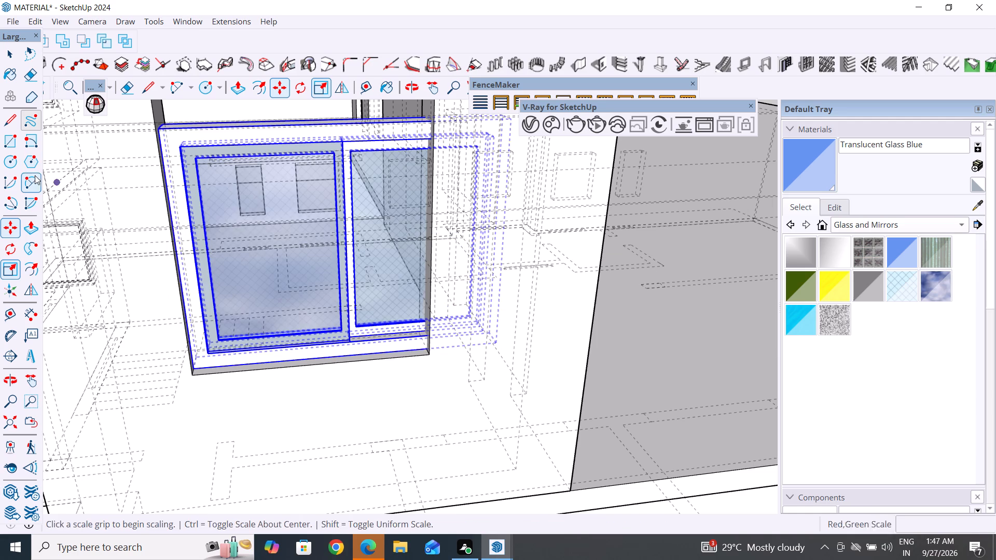
scroll(499, 240, up, 2)
middle_drag(545, 253, 479, 262)
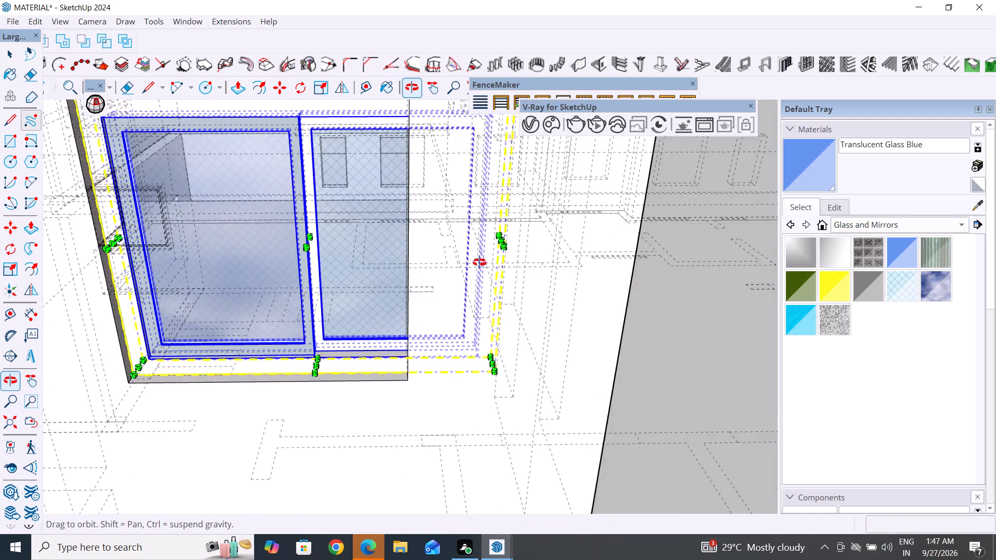
middle_drag(479, 262, 342, 255)
click(479, 393)
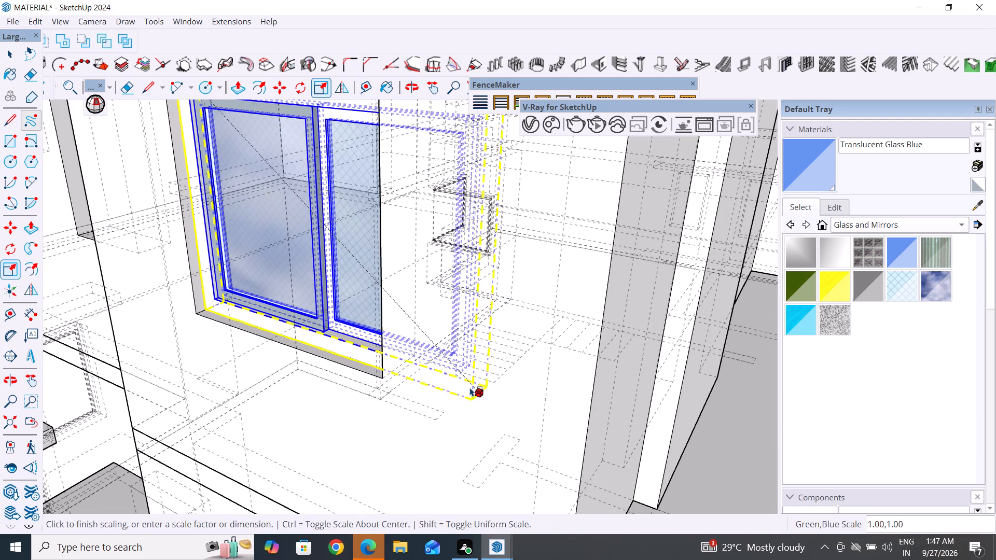
scroll(404, 358, up, 6)
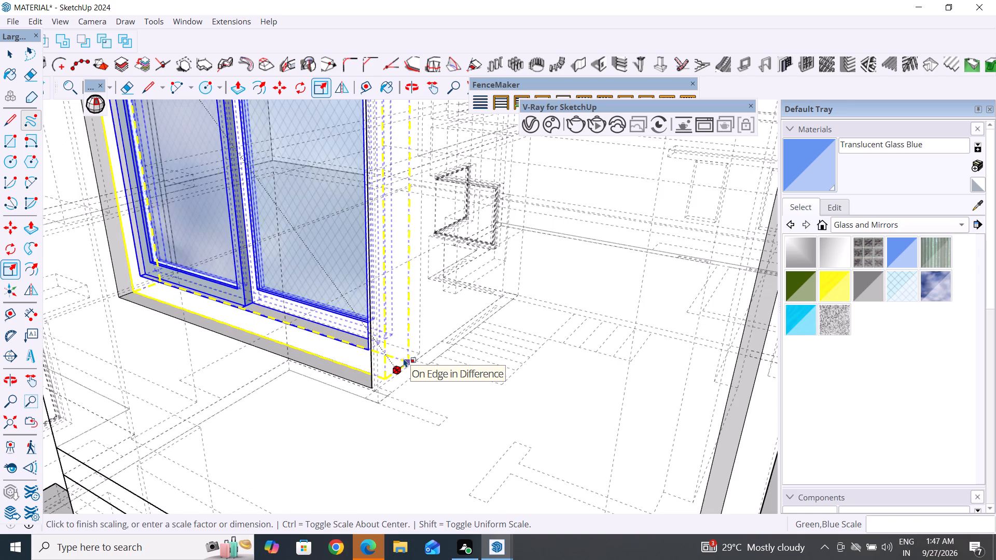
scroll(404, 358, up, 3)
click(395, 375)
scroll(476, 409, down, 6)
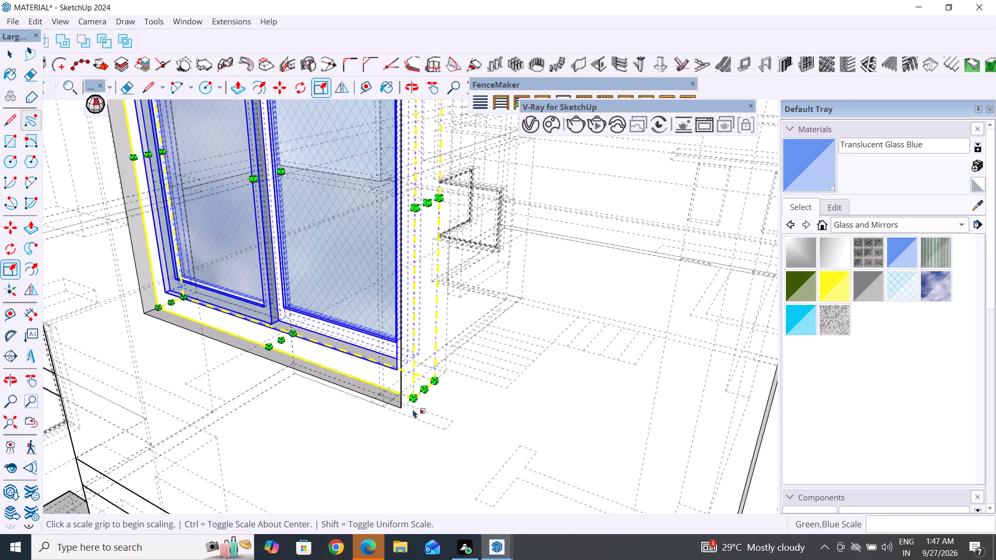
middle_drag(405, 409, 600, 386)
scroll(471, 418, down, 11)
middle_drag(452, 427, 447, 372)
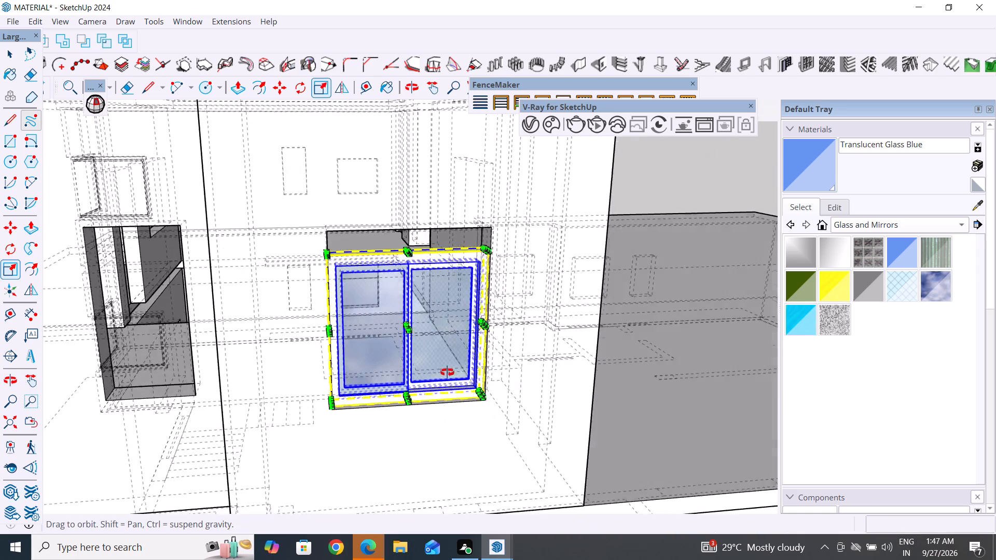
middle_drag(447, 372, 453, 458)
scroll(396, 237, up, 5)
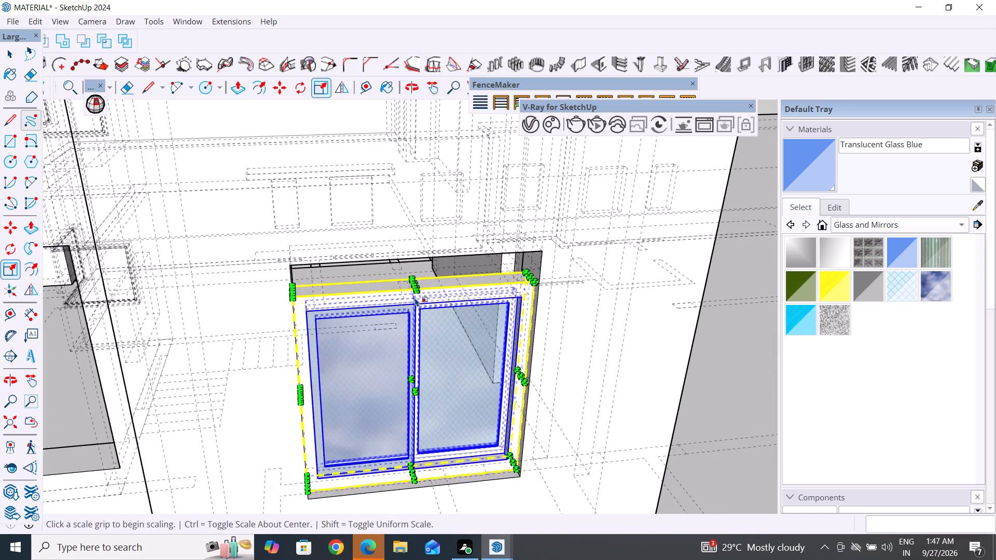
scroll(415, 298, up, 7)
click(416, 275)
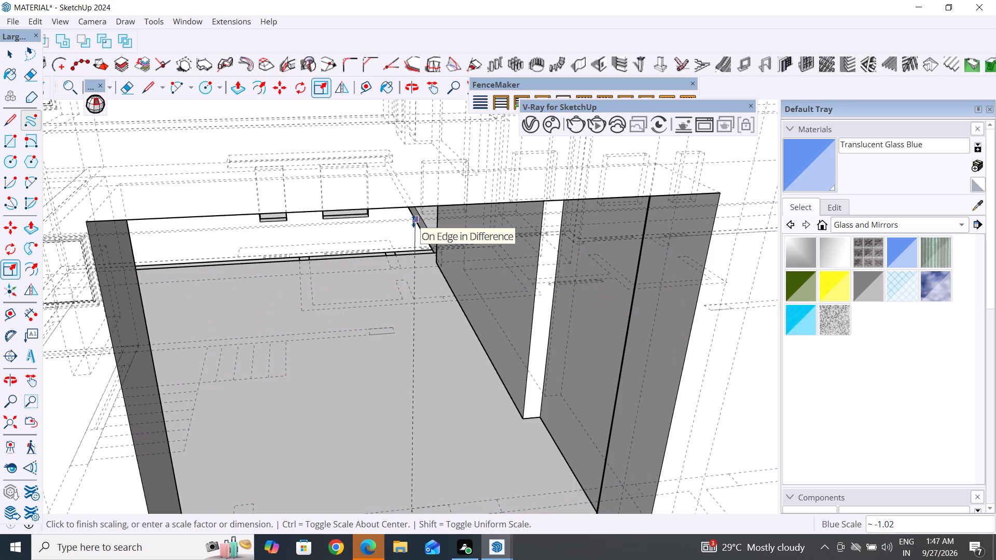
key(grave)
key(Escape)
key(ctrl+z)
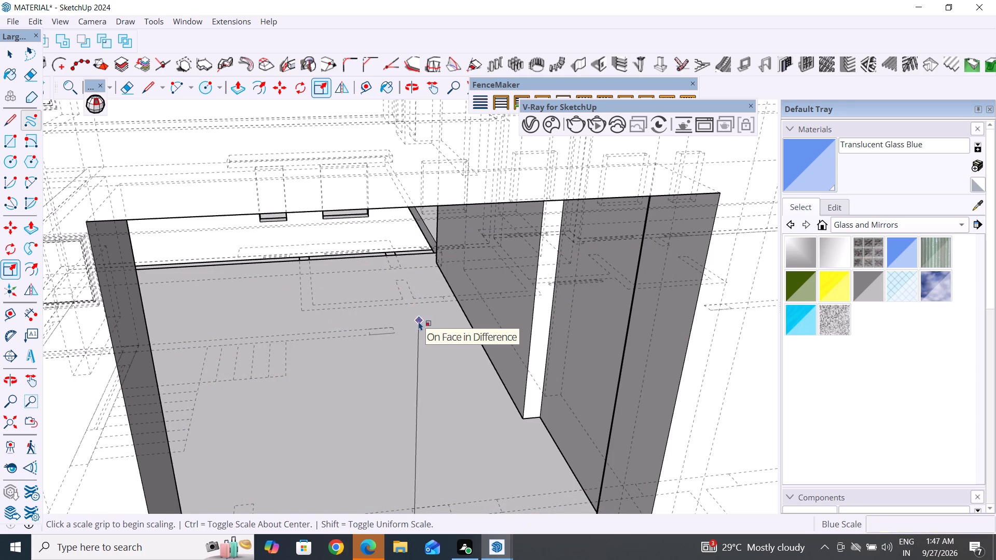
Stretch the sliding window's height by a factor of about 1.16 so its top meets the opening's upper edge.
click(9, 59)
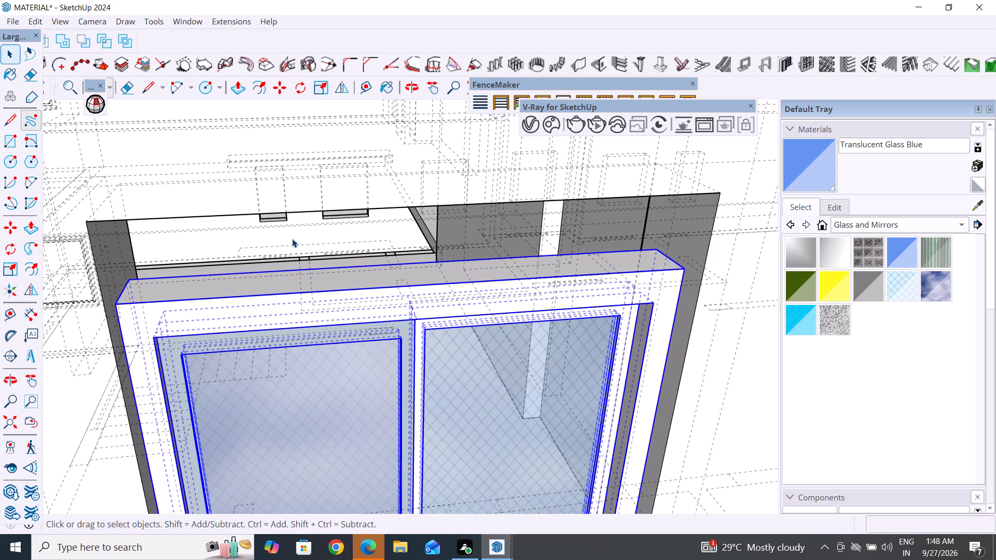
scroll(451, 283, up, 3)
click(435, 293)
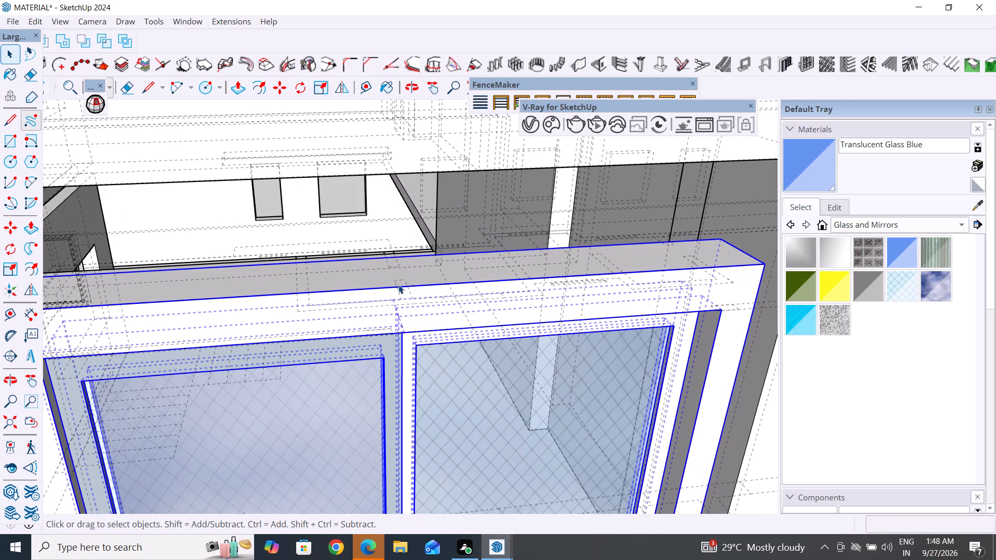
key(s)
scroll(399, 274, up, 6)
scroll(409, 275, down, 4)
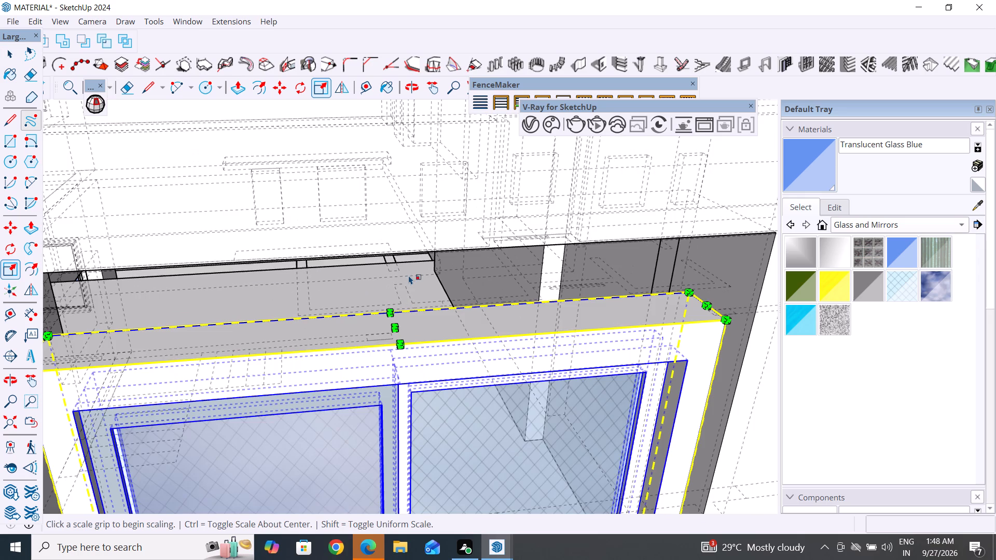
click(396, 325)
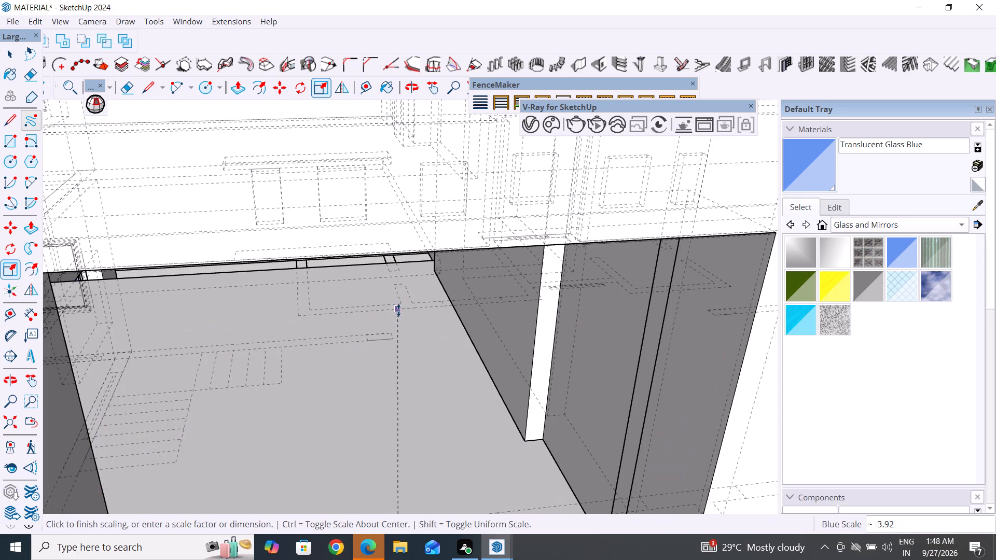
middle_drag(401, 256, 416, 159)
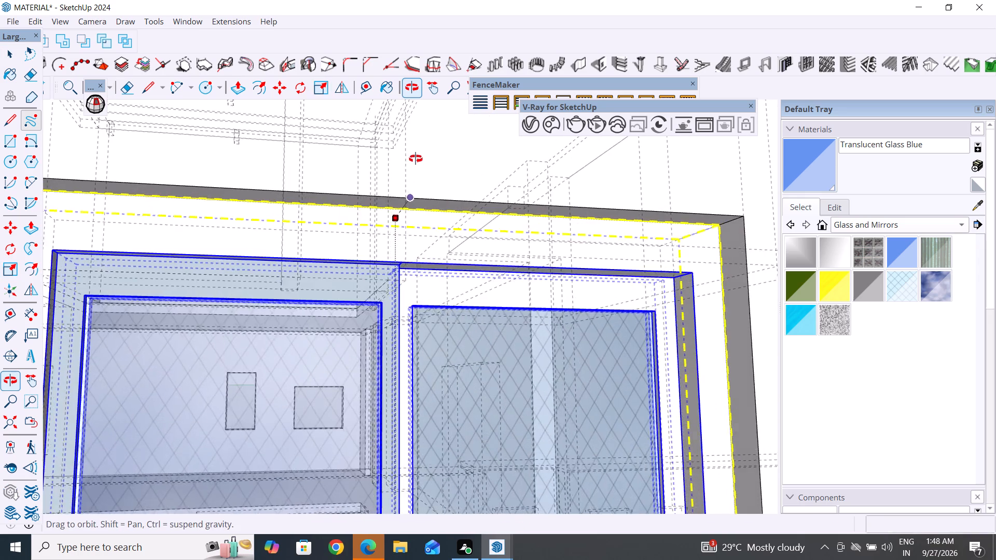
middle_drag(416, 159, 382, 173)
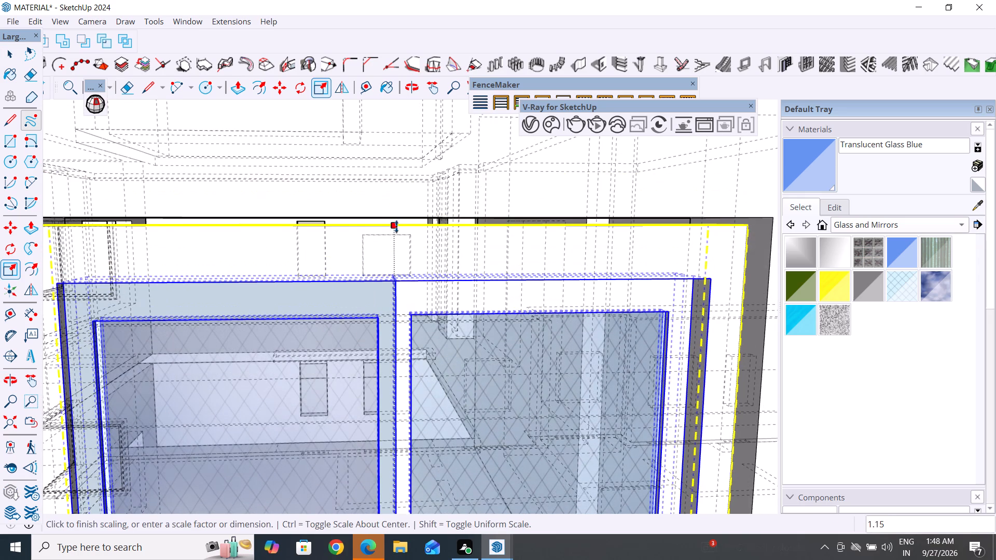
click(396, 218)
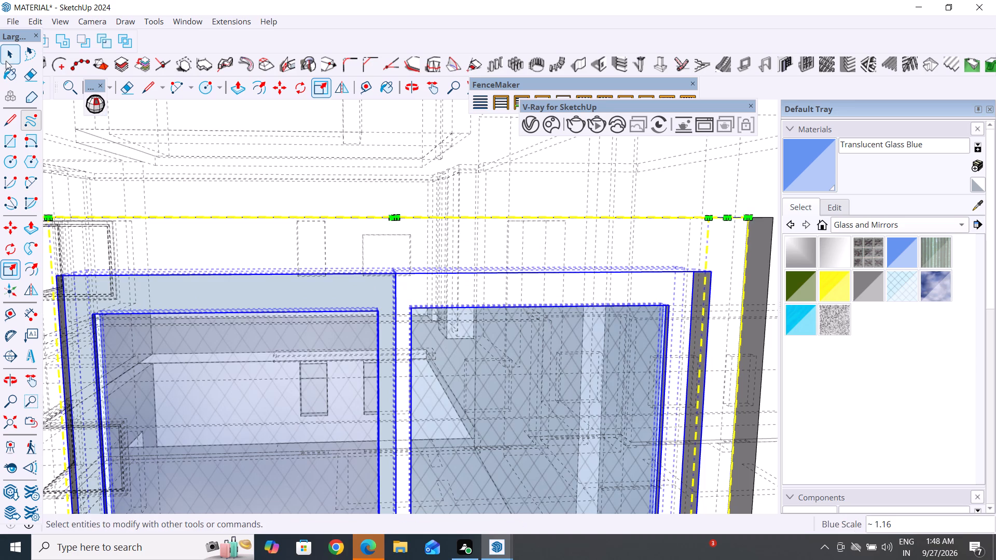
click(6, 54)
scroll(417, 296, down, 20)
scroll(417, 296, down, 6)
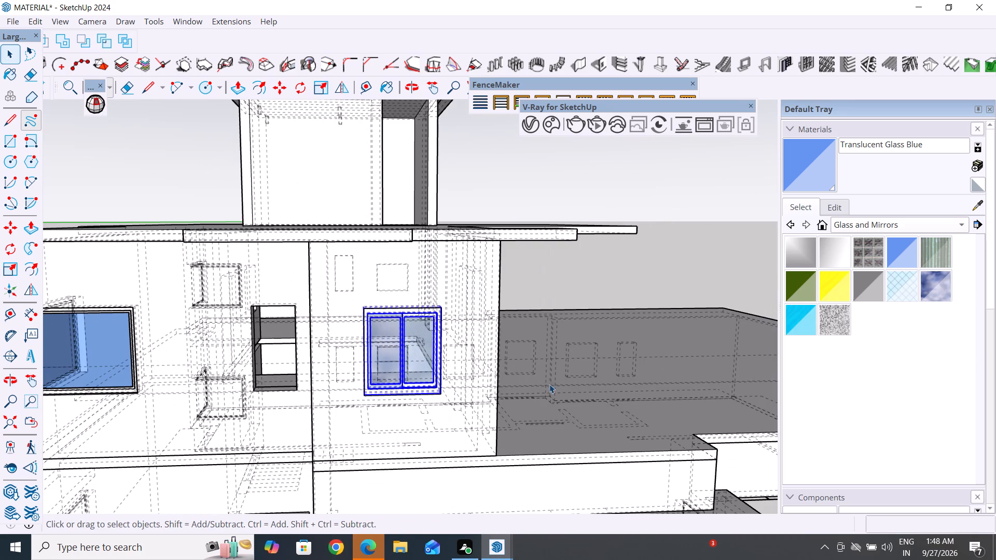
Clear the window selection and turn off the display of hidden back edges.
double_click(654, 271)
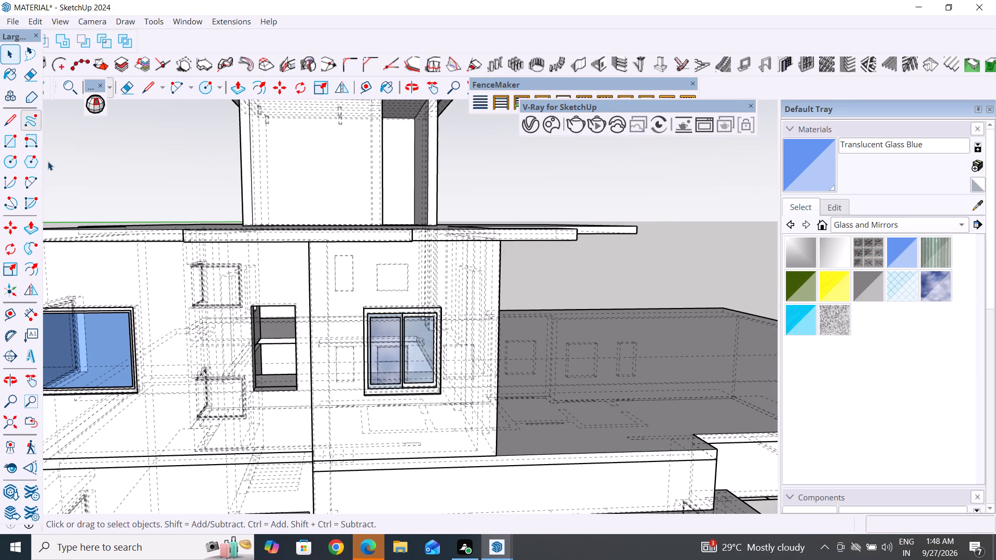
key(k)
click(568, 171)
Copy the fitted sliding window about 5' 3 5/16" over to the adjacent narrow upper-floor opening, matching their bottom-left corners.
middle_drag(288, 430, 365, 457)
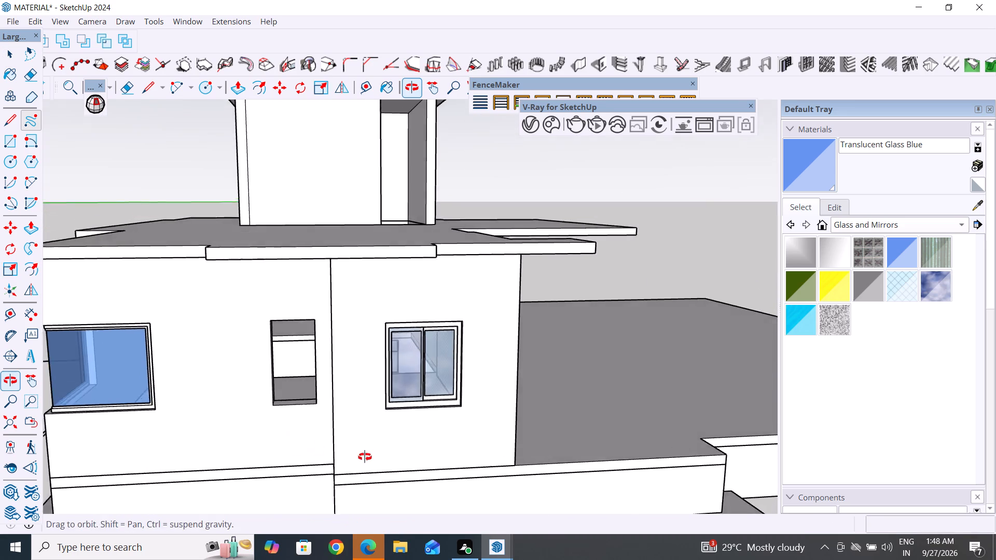
middle_drag(365, 457, 366, 457)
scroll(317, 343, down, 4)
scroll(451, 405, up, 3)
click(474, 401)
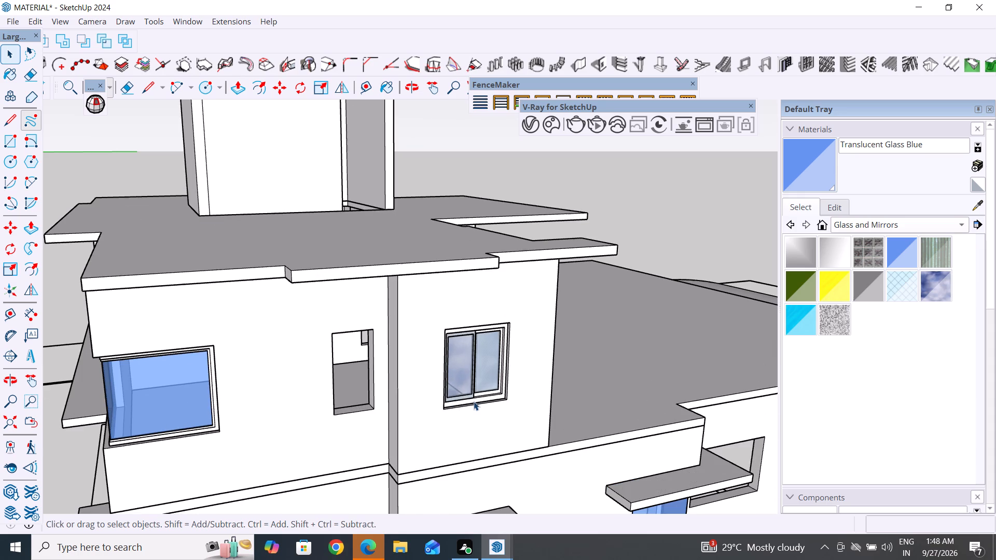
scroll(474, 401, up, 8)
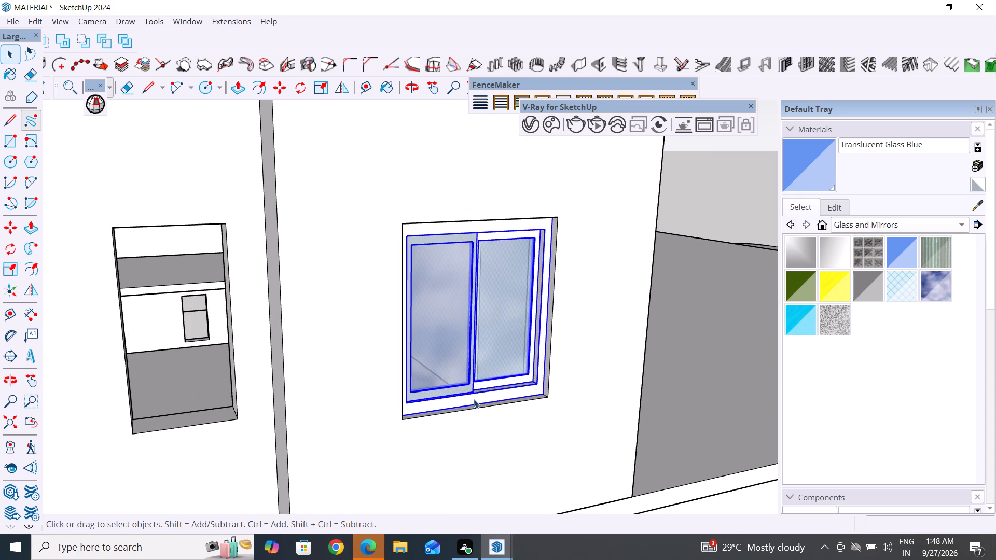
key(m)
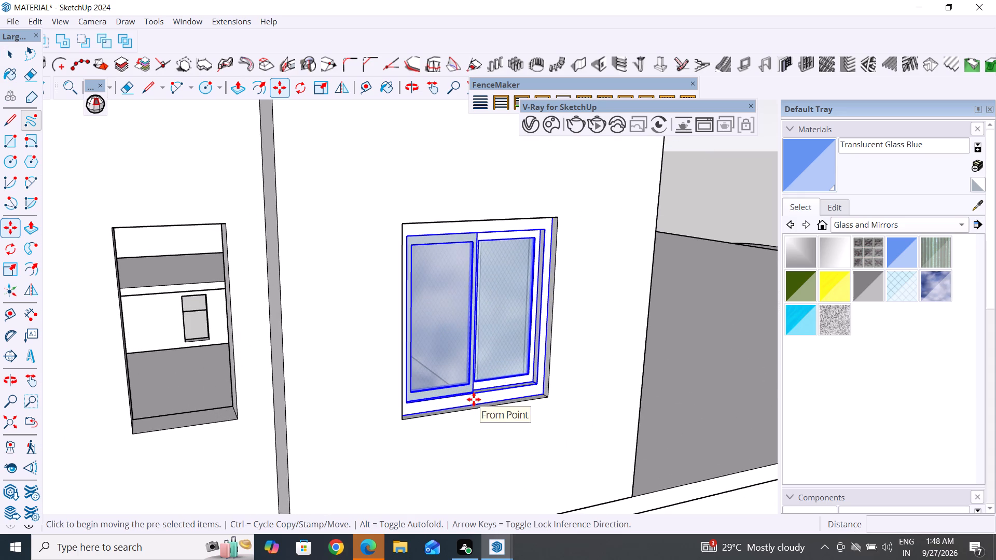
click(404, 416)
scroll(418, 394, down, 4)
scroll(239, 416, up, 6)
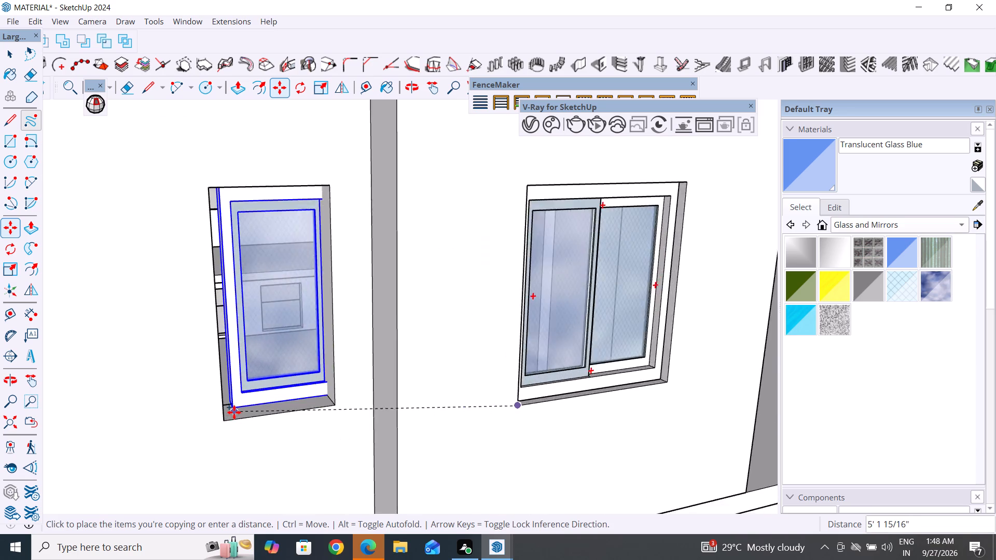
scroll(234, 412, up, 3)
middle_drag(234, 412, 171, 438)
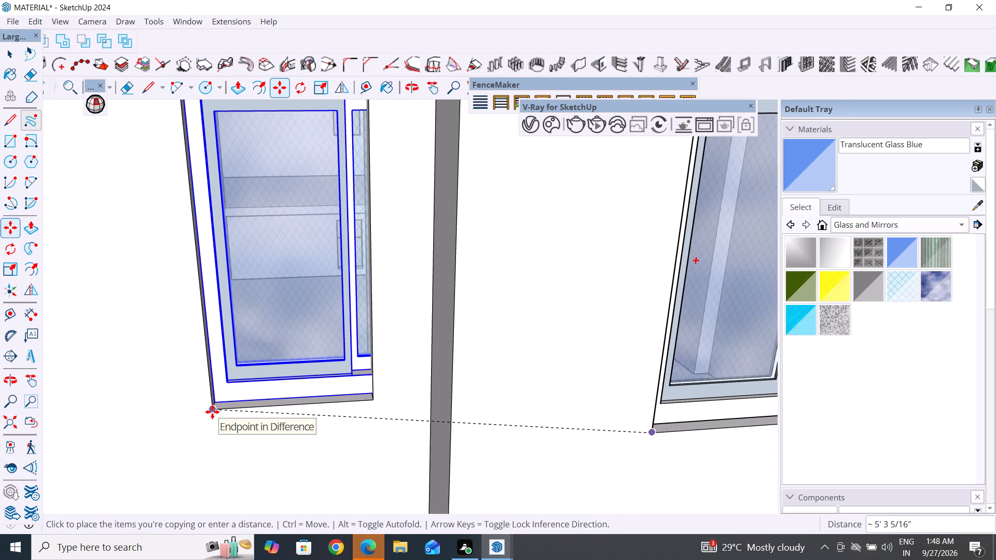
click(212, 412)
Turn on hidden back edges and scale the copied window's width by about 0.57 so it fits the narrow opening.
click(9, 51)
click(313, 394)
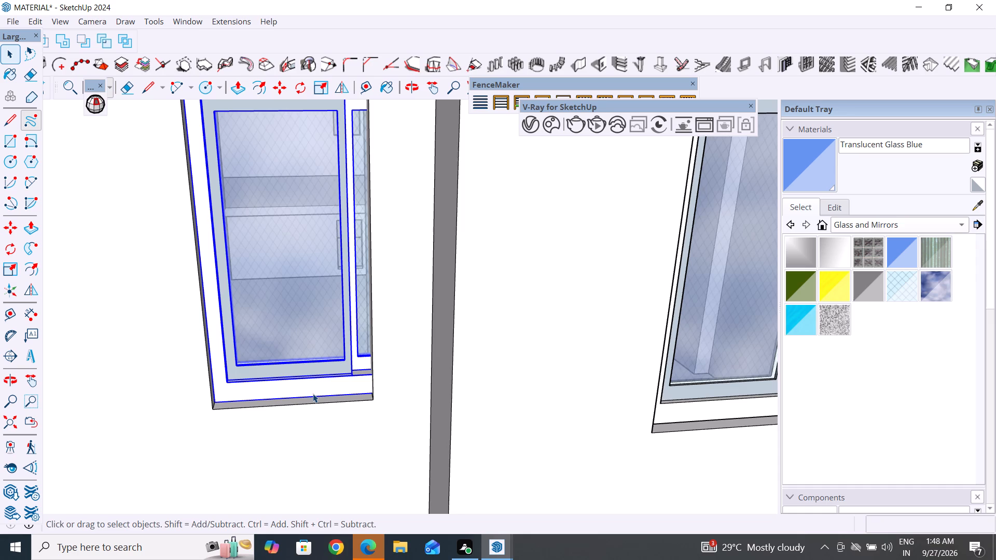
middle_drag(396, 397, 120, 435)
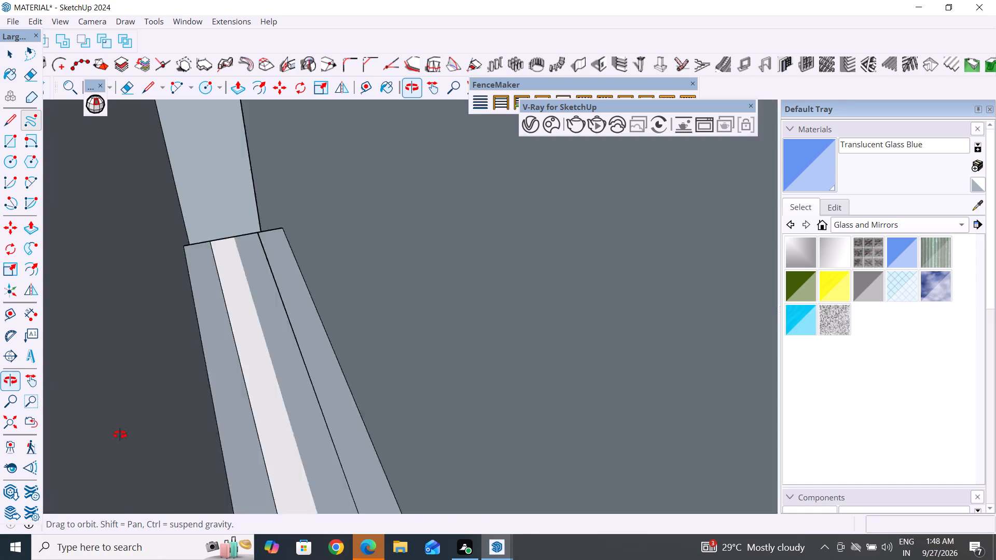
middle_drag(120, 435, 519, 445)
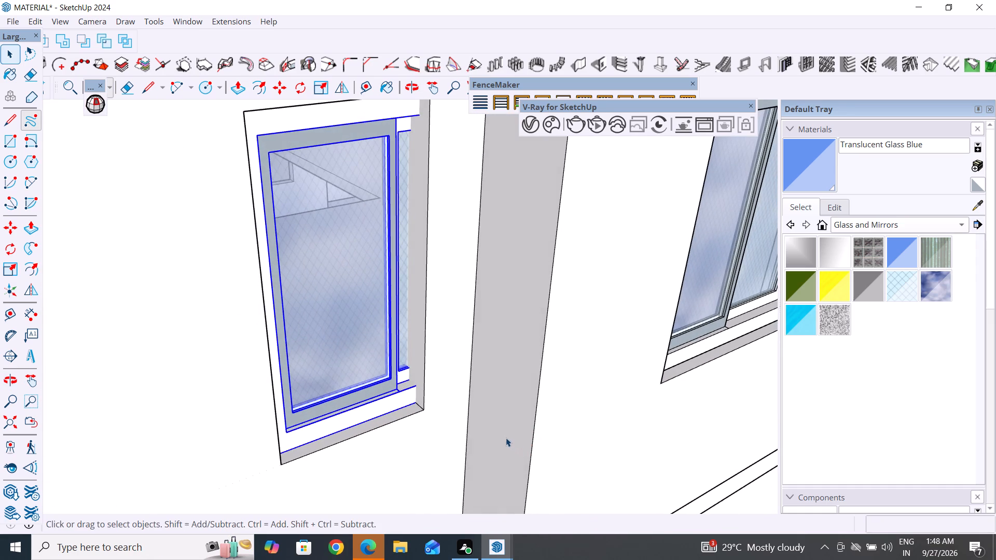
key(k)
scroll(310, 433, up, 5)
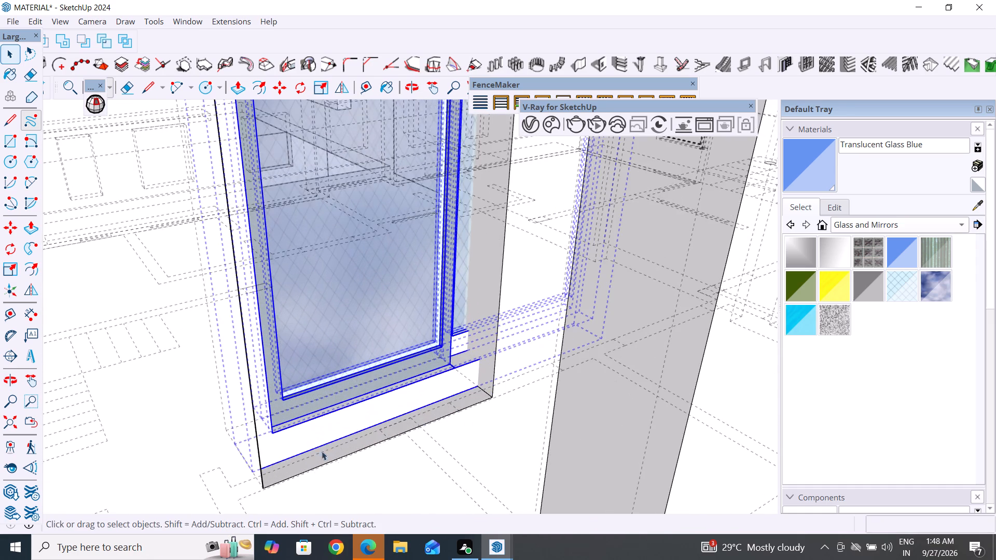
middle_drag(318, 457, 479, 436)
scroll(467, 437, down, 1)
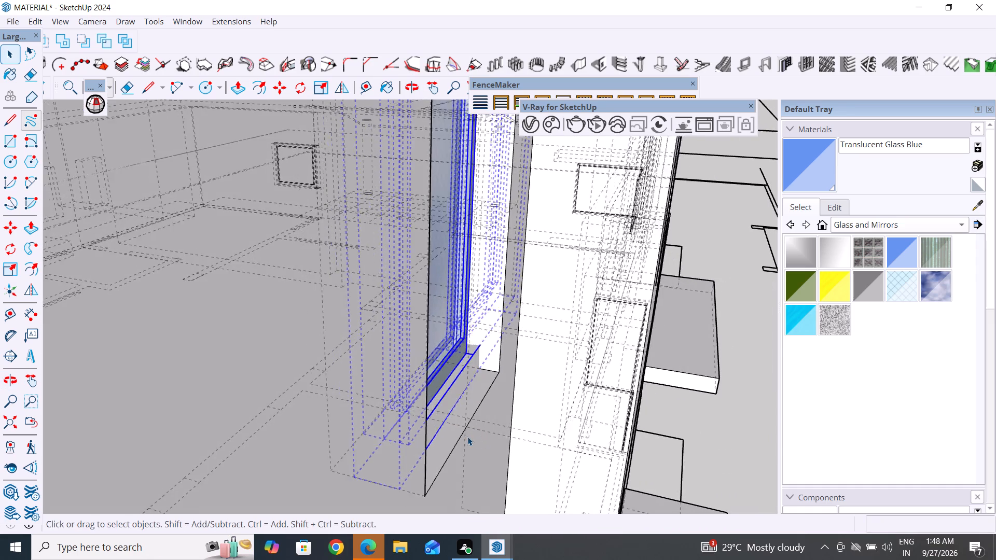
scroll(467, 437, down, 2)
middle_drag(465, 438, 233, 453)
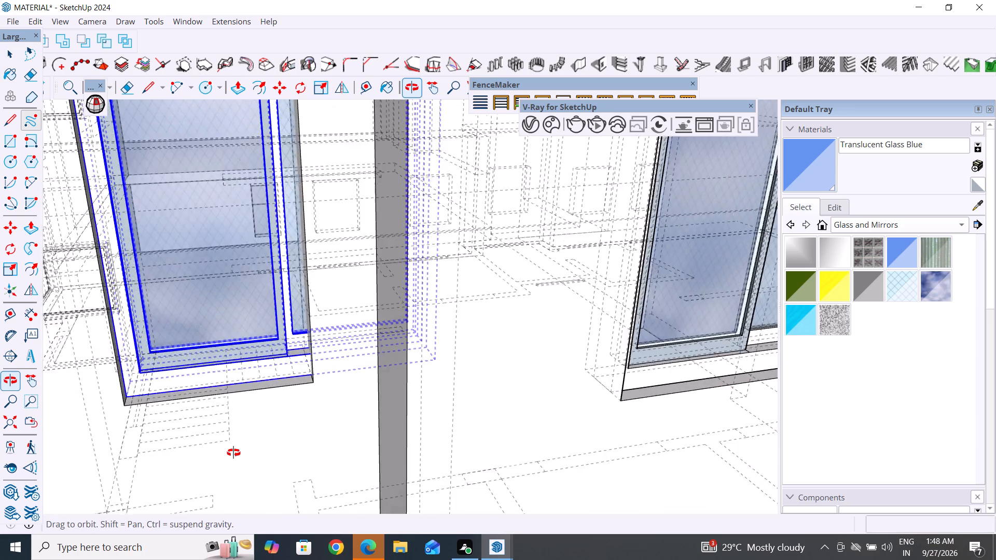
middle_drag(233, 453, 246, 461)
key(s)
scroll(313, 395, up, 1)
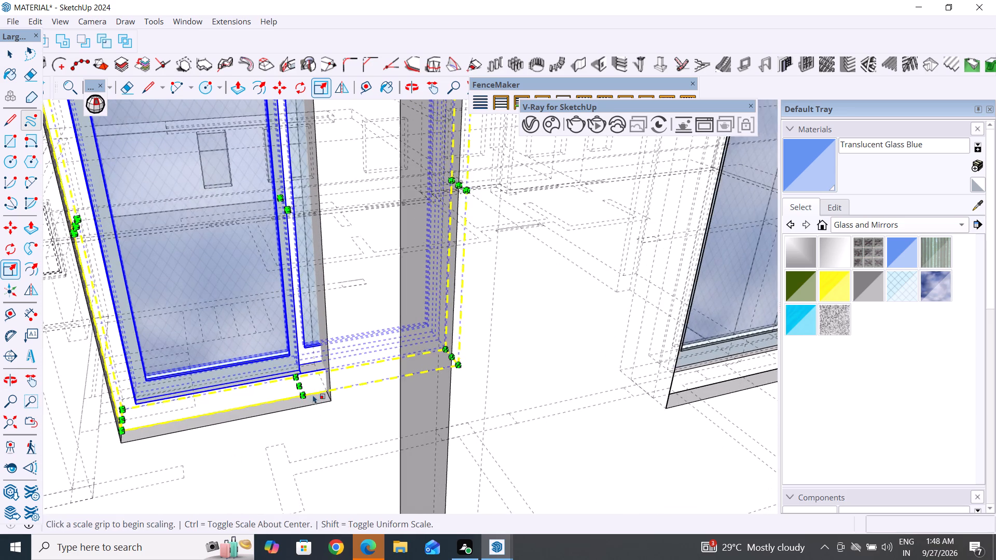
scroll(313, 395, up, 1)
middle_drag(321, 405, 316, 405)
scroll(421, 361, up, 4)
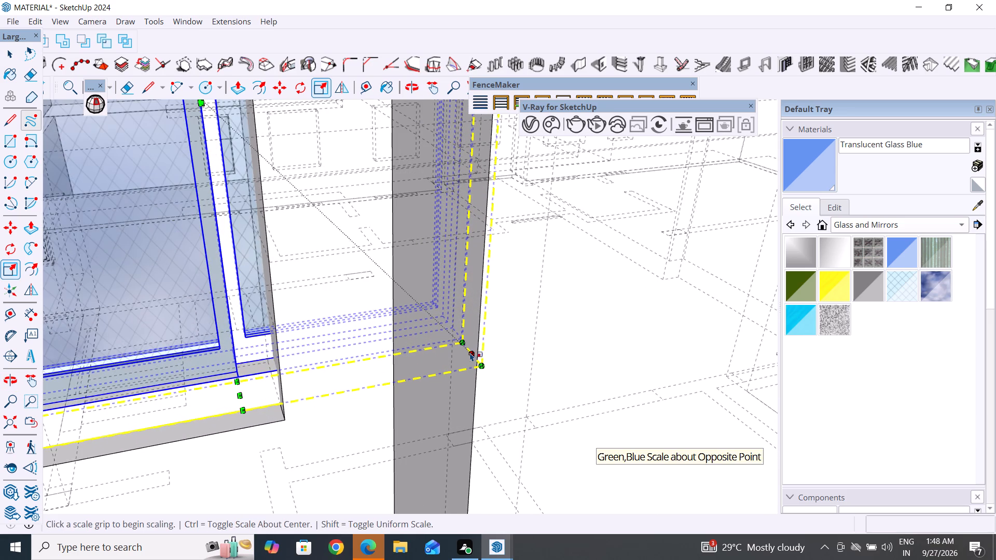
click(471, 354)
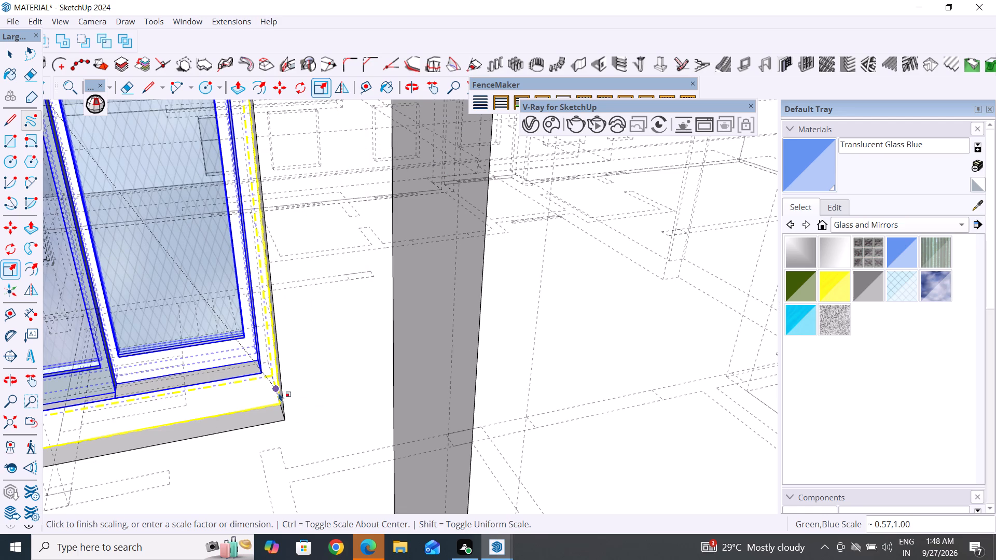
click(279, 393)
Scale the copied window's height from its top at a factor of 1.00, matching the narrow opening's upper edge.
scroll(500, 448, down, 10)
middle_drag(419, 450, 394, 403)
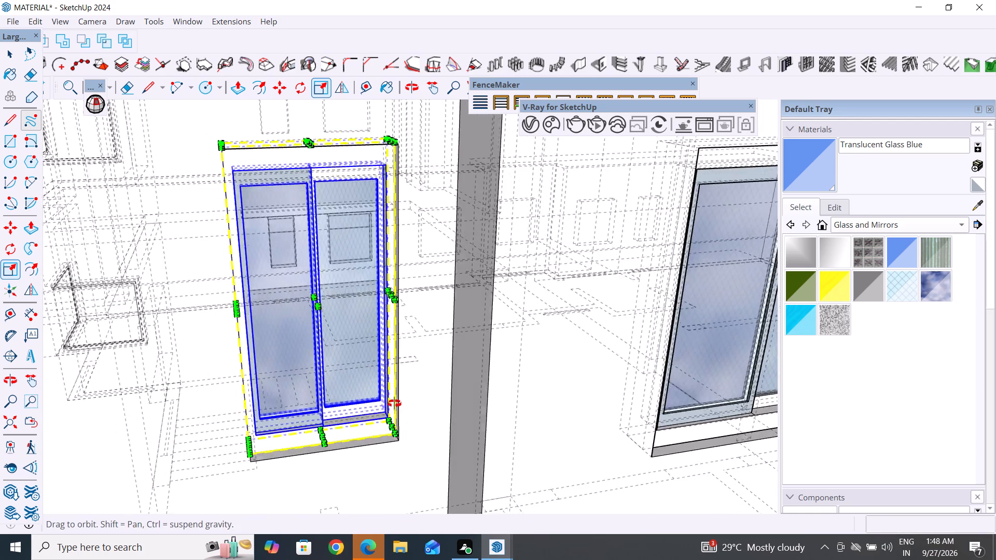
middle_drag(394, 403, 419, 479)
scroll(337, 187, up, 1)
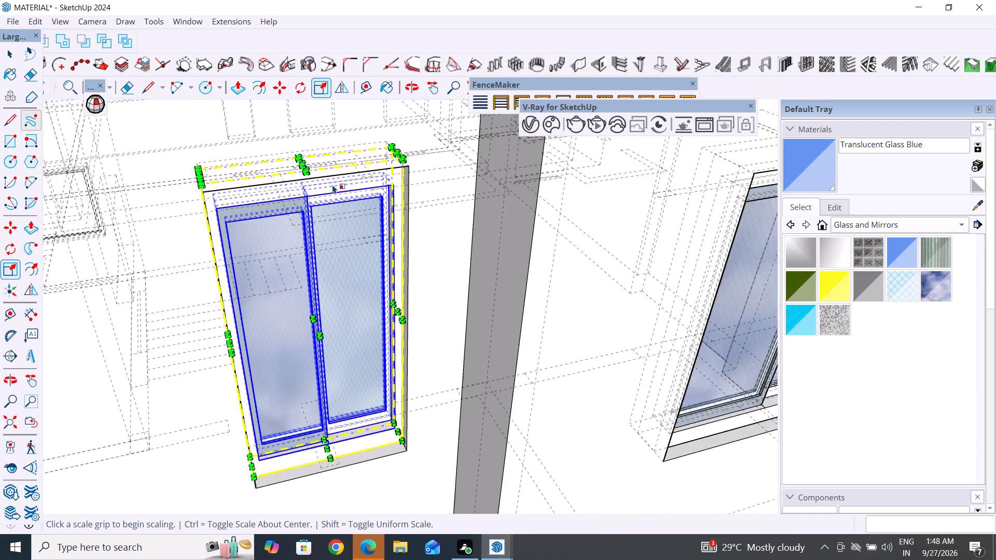
scroll(333, 185, up, 8)
click(301, 170)
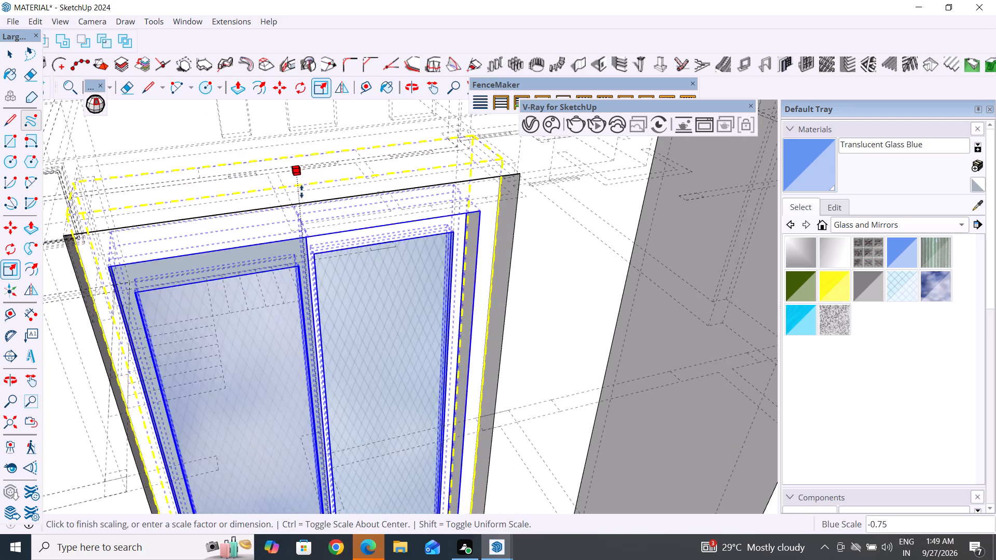
middle_drag(301, 216, 308, 151)
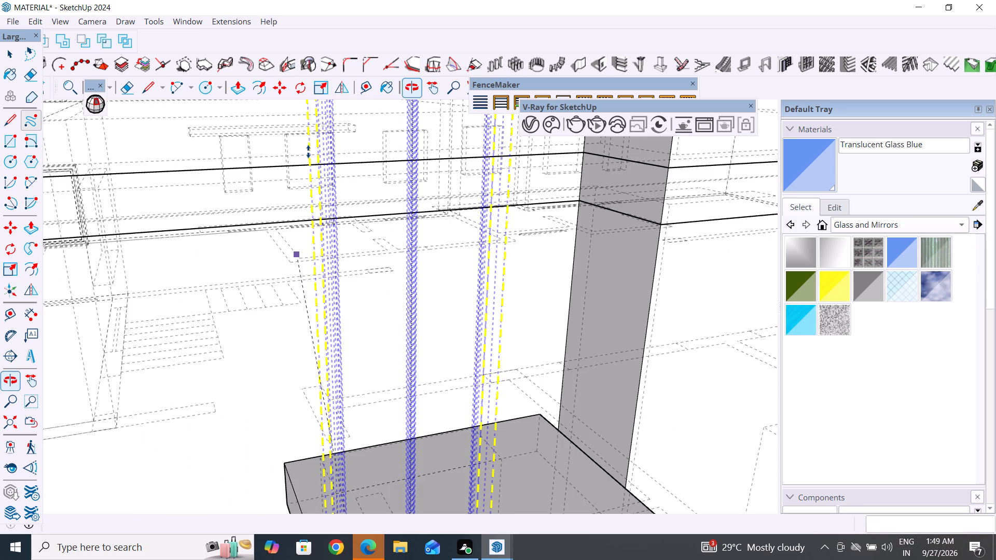
scroll(308, 151, down, 5)
scroll(323, 301, down, 10)
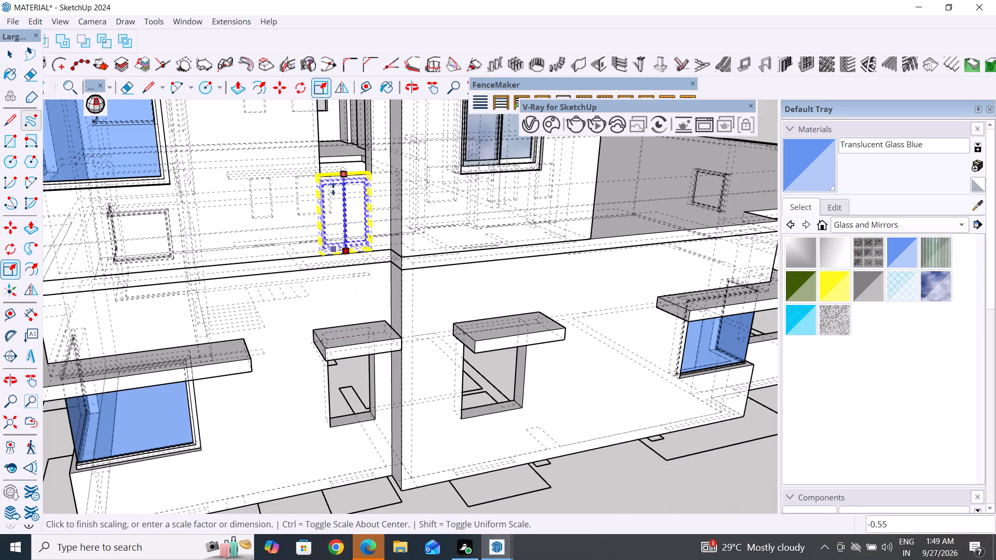
scroll(342, 217, down, 10)
scroll(348, 152, up, 4)
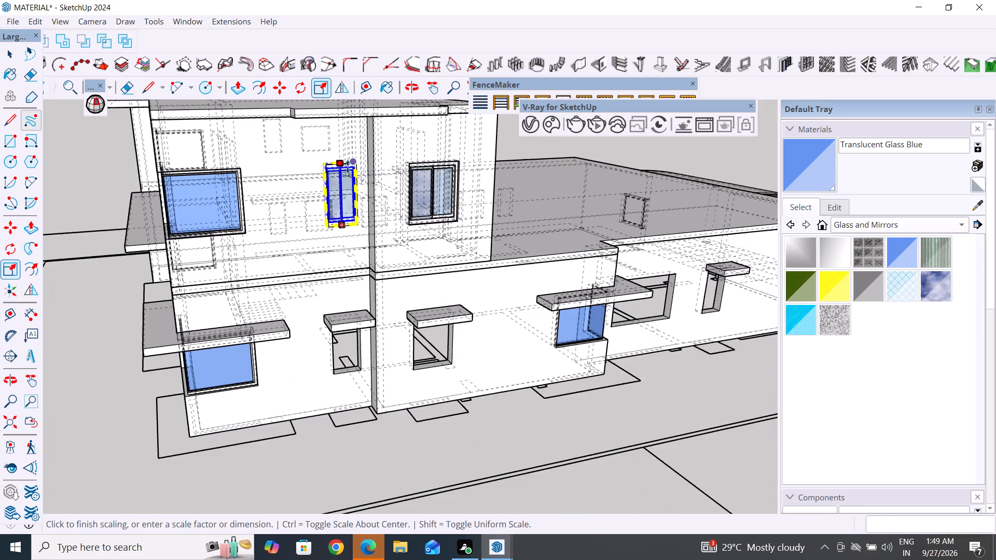
scroll(348, 166, up, 17)
middle_drag(331, 180, 330, 141)
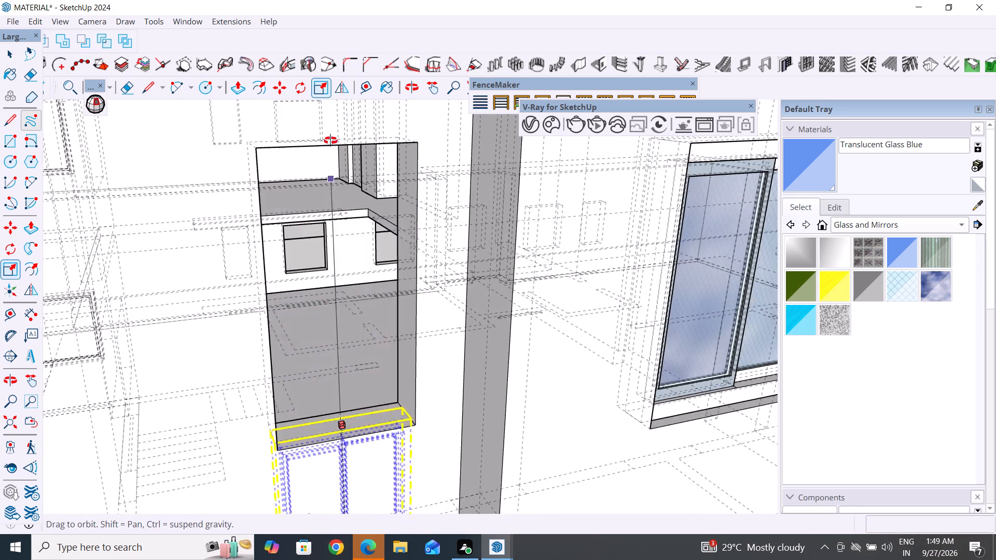
middle_drag(330, 141, 333, 173)
scroll(331, 236, down, 4)
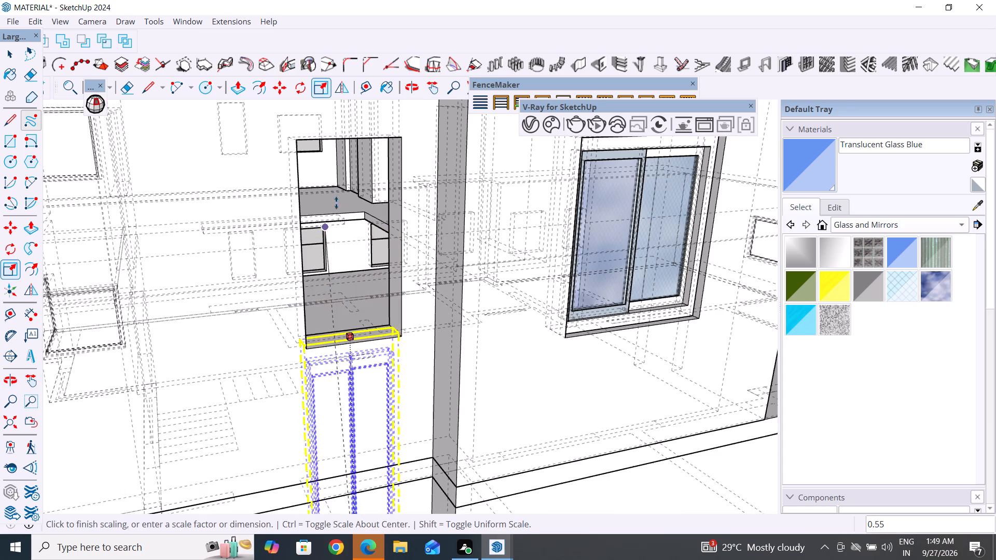
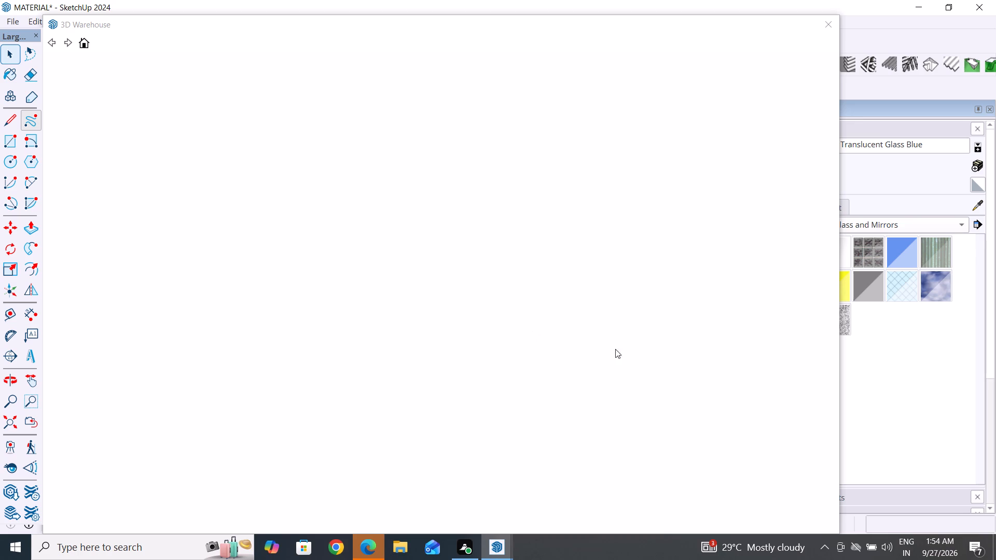
Download the Sliding Window live component from the 3D Warehouse window results and load it into the model.
click(913, 382)
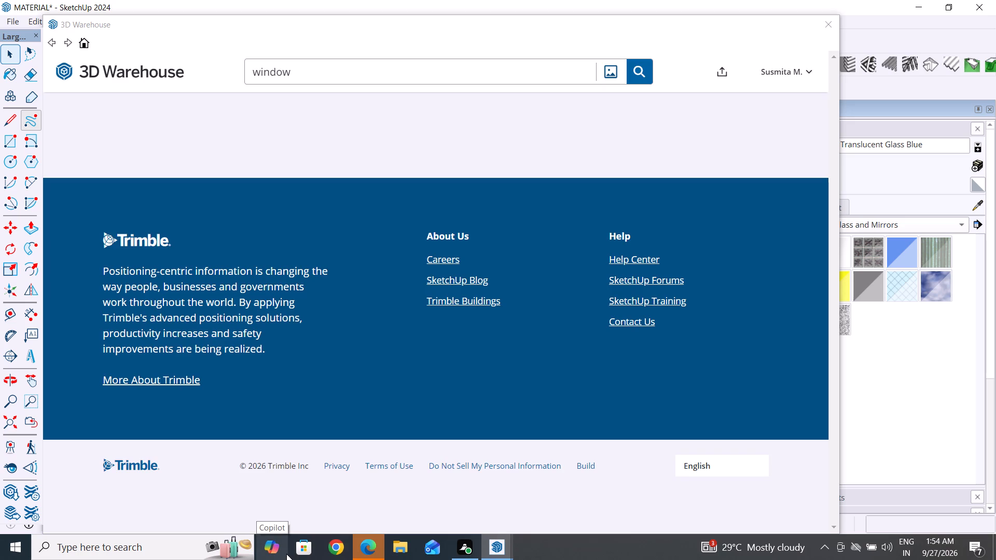
scroll(432, 385, up, 2)
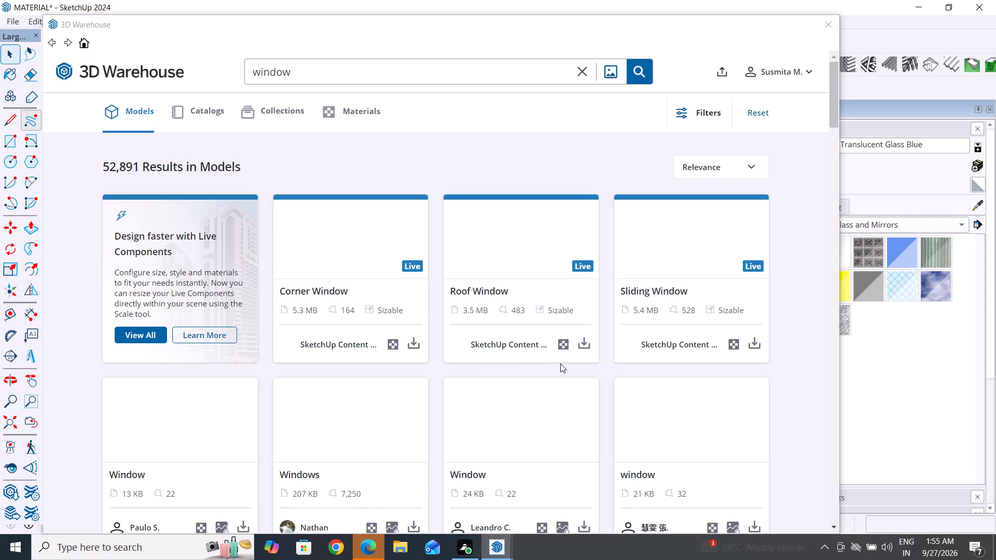
scroll(560, 363, down, 4)
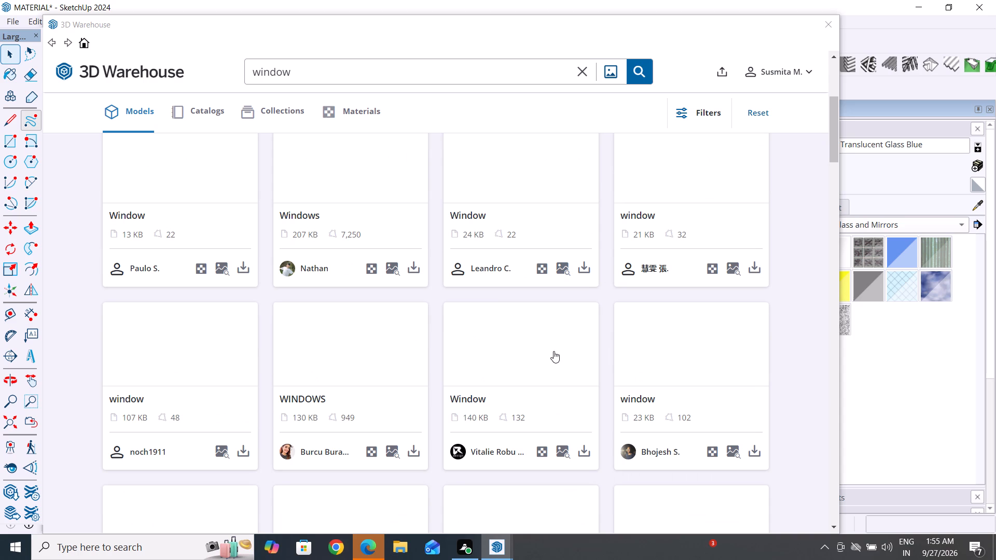
scroll(575, 398, up, 3)
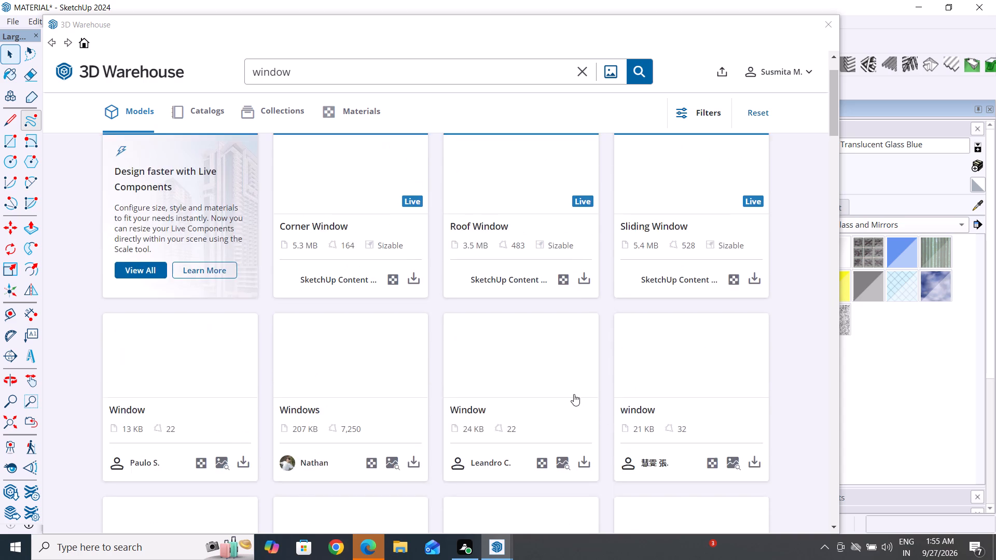
scroll(574, 394, up, 4)
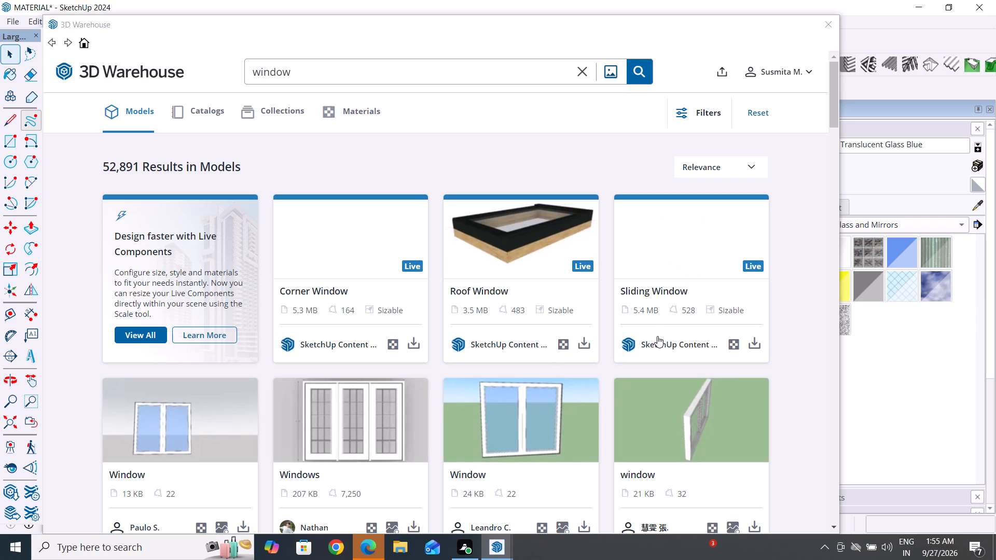
scroll(702, 368, down, 4)
scroll(702, 368, up, 2)
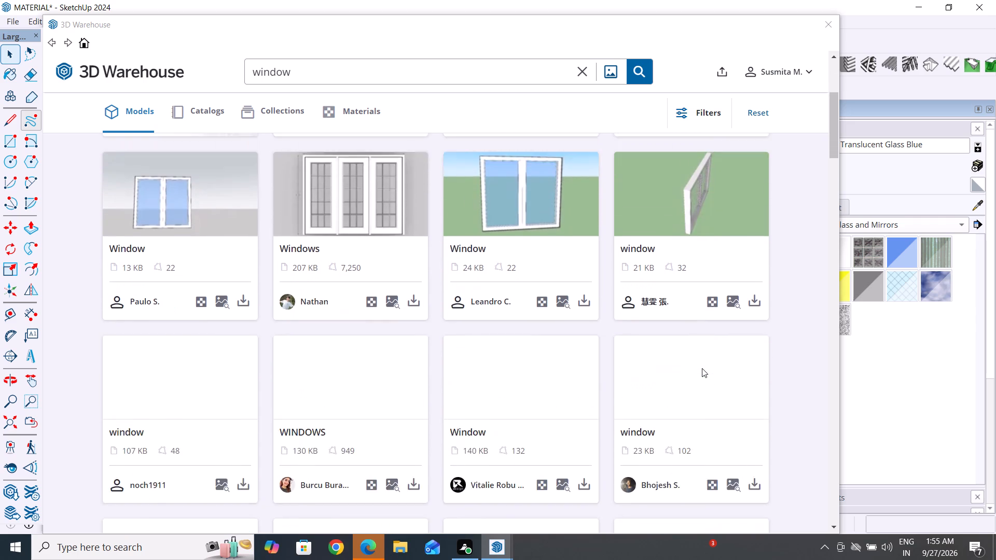
scroll(702, 368, up, 6)
click(758, 345)
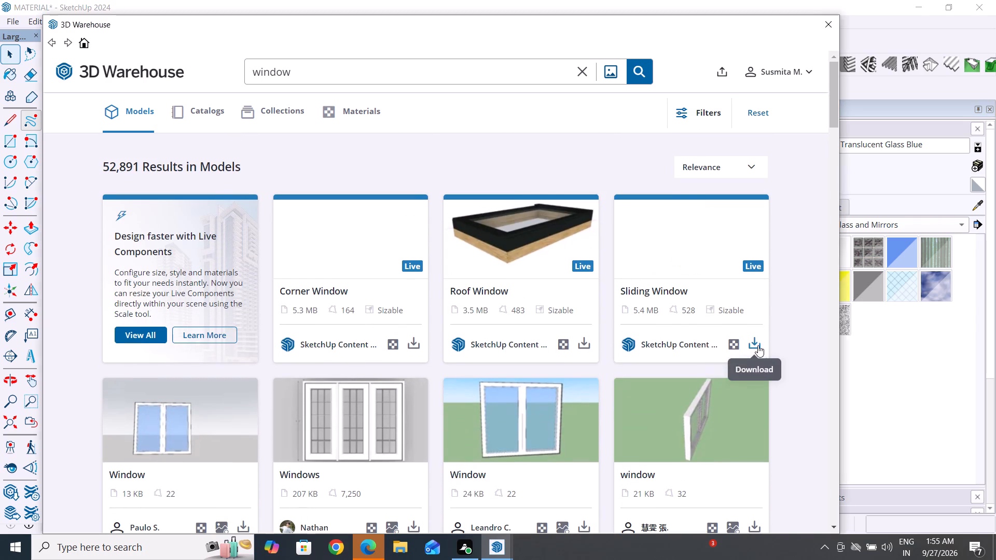
click(404, 293)
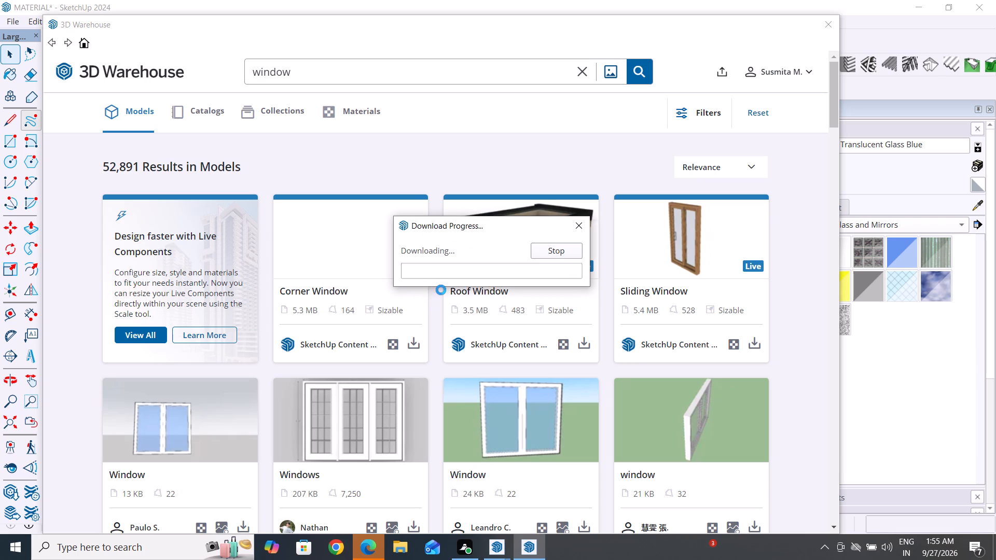
scroll(503, 401, down, 3)
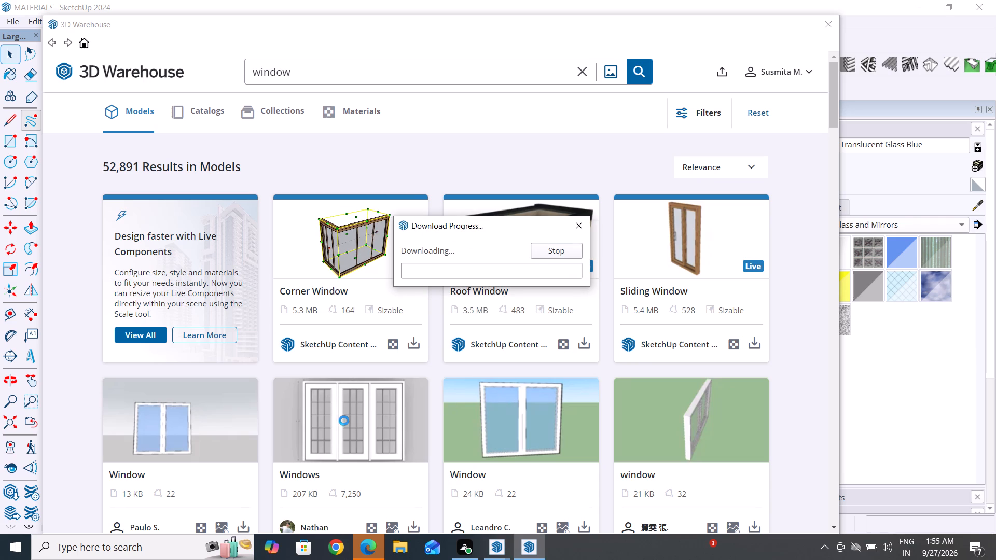
scroll(343, 417, down, 3)
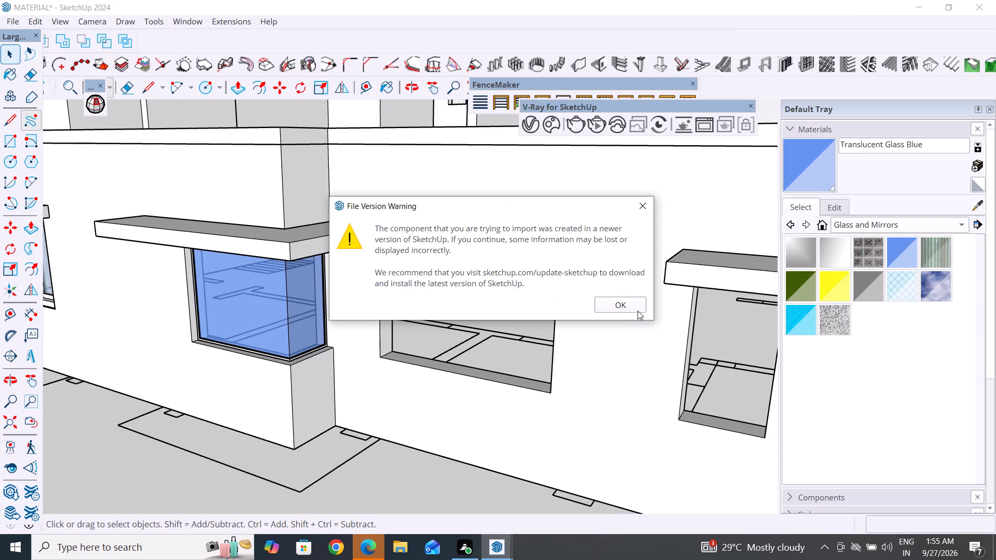
click(635, 308)
Place the Sliding Window component at the lower corner of the narrow ground-floor wall opening beneath the small ledge.
scroll(560, 315, down, 9)
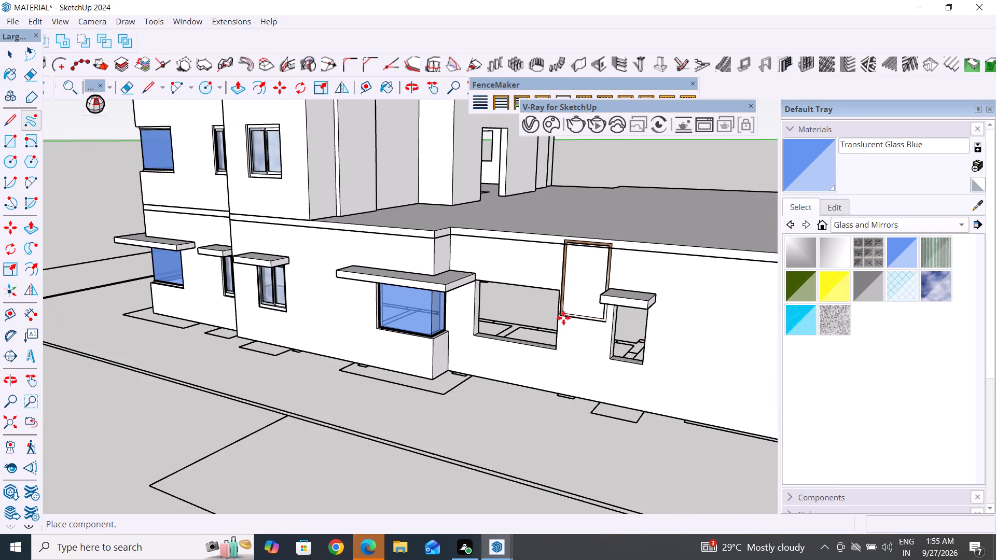
scroll(621, 349, up, 9)
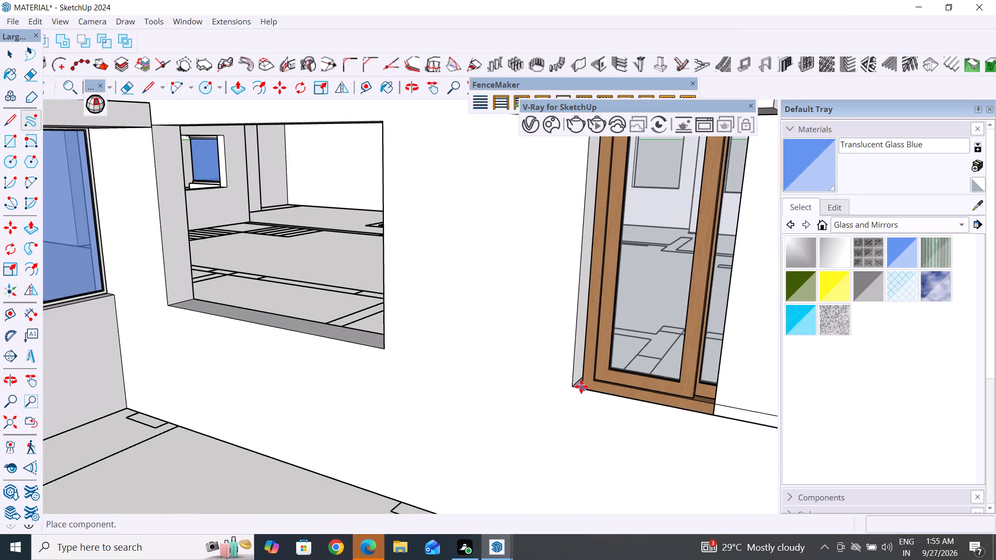
click(575, 386)
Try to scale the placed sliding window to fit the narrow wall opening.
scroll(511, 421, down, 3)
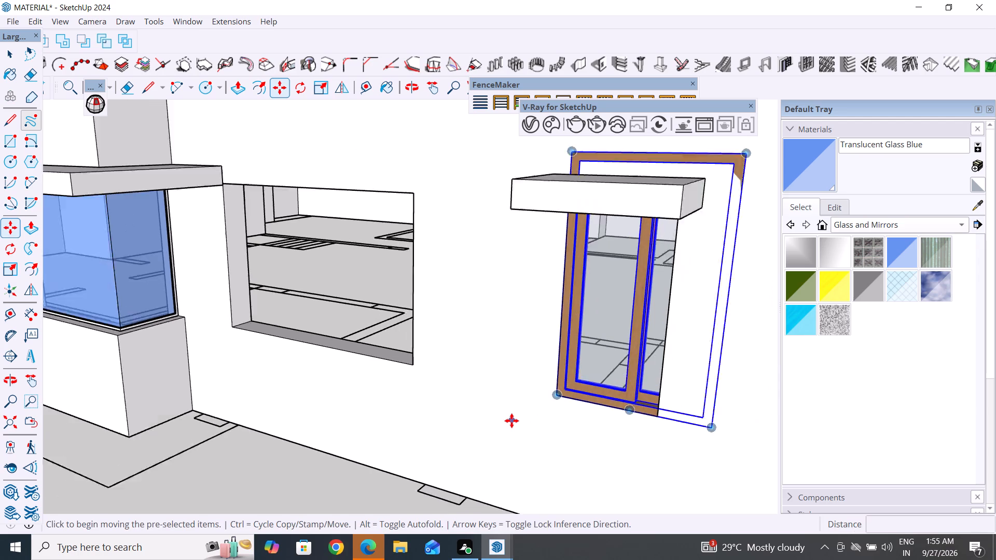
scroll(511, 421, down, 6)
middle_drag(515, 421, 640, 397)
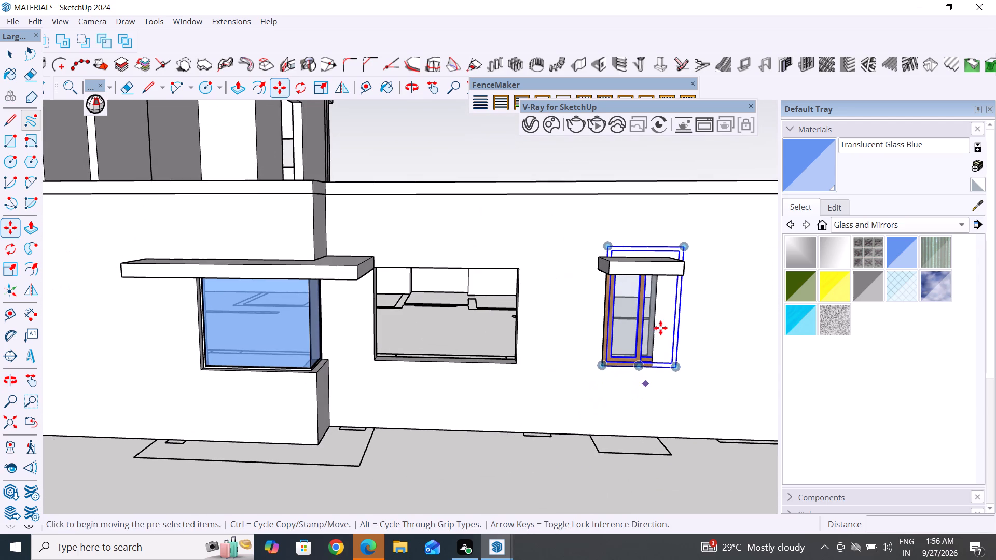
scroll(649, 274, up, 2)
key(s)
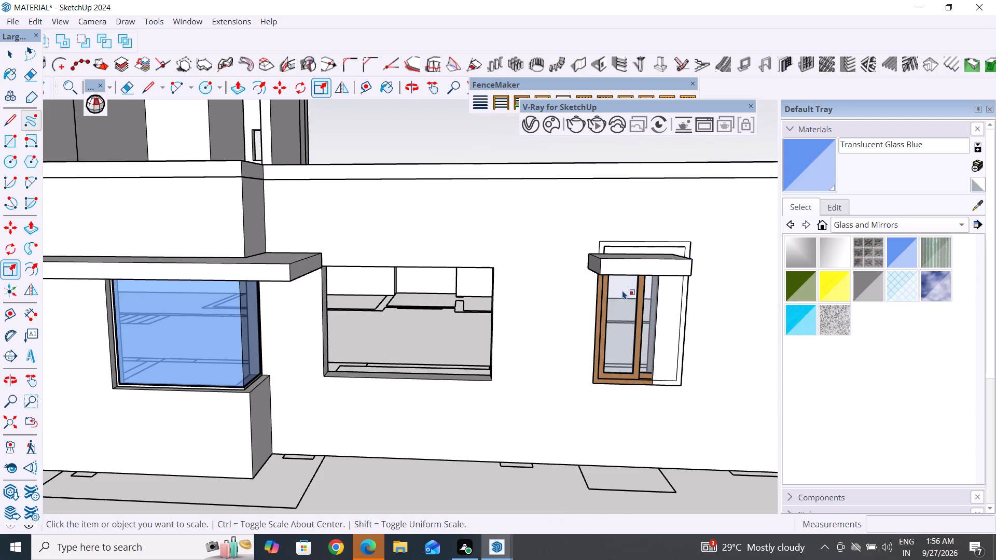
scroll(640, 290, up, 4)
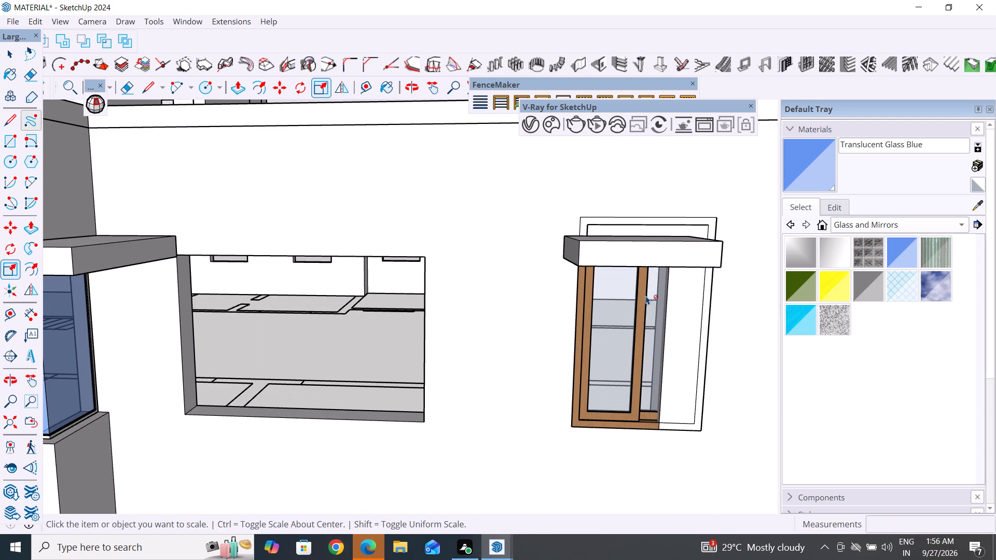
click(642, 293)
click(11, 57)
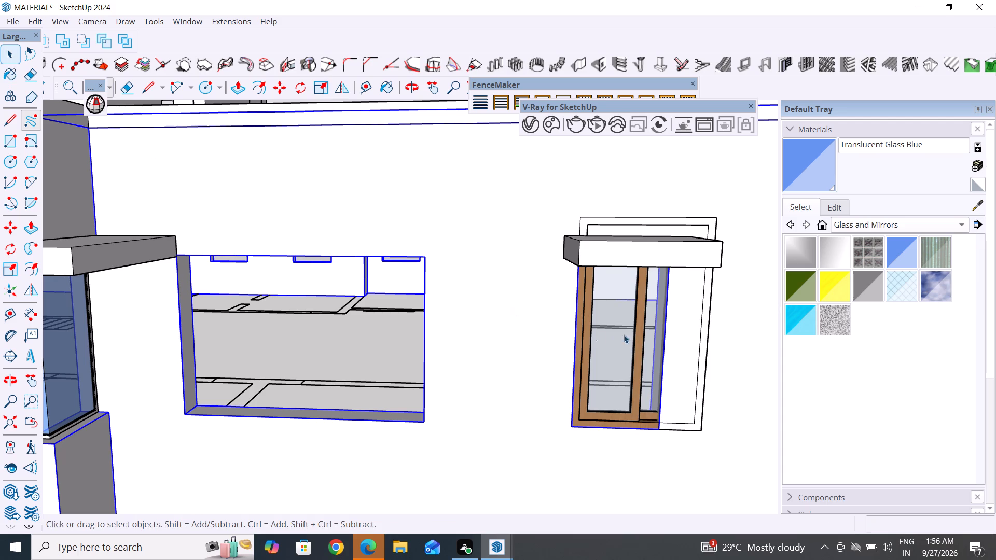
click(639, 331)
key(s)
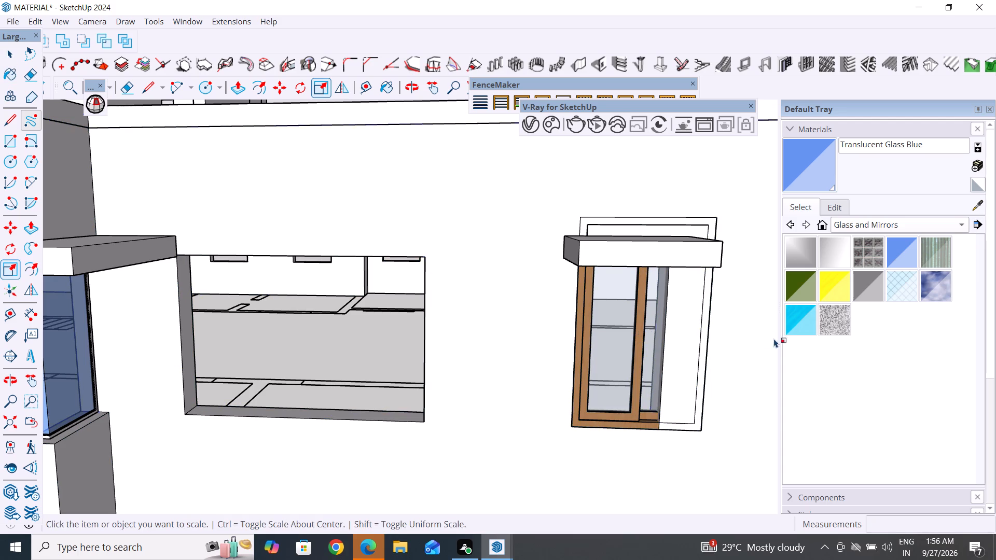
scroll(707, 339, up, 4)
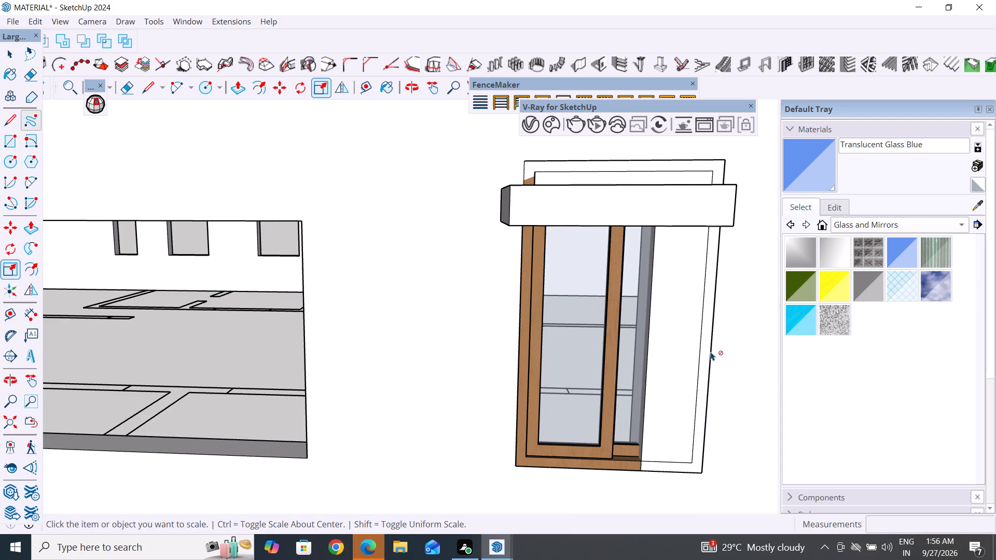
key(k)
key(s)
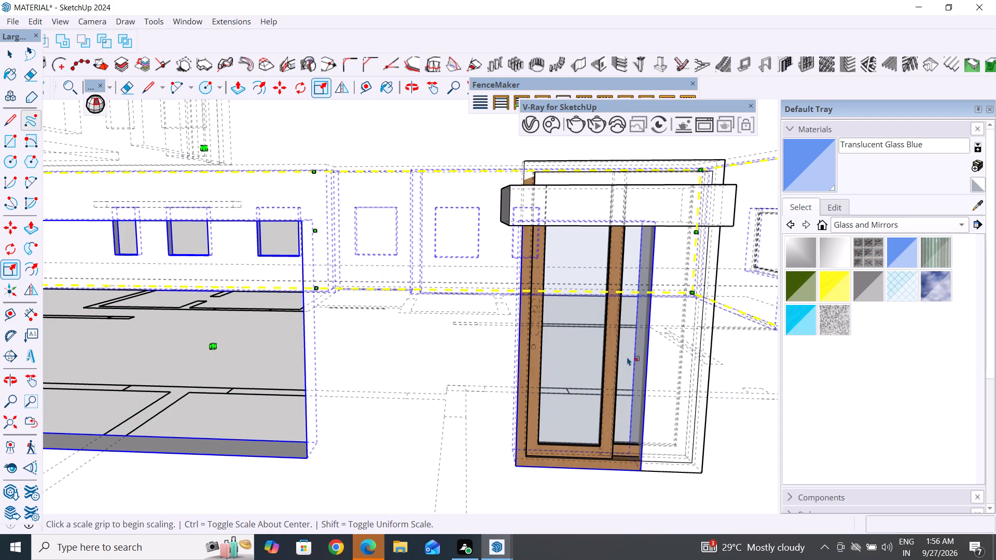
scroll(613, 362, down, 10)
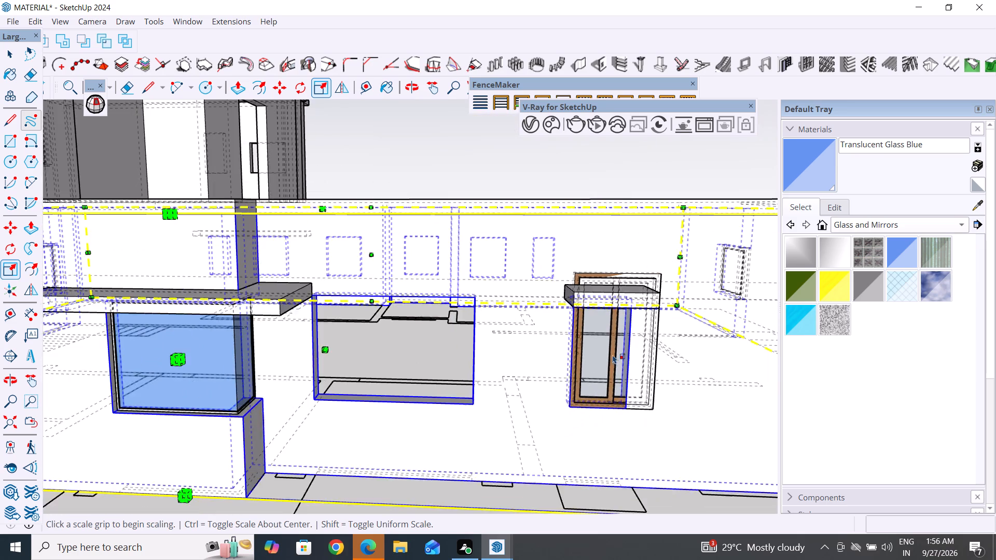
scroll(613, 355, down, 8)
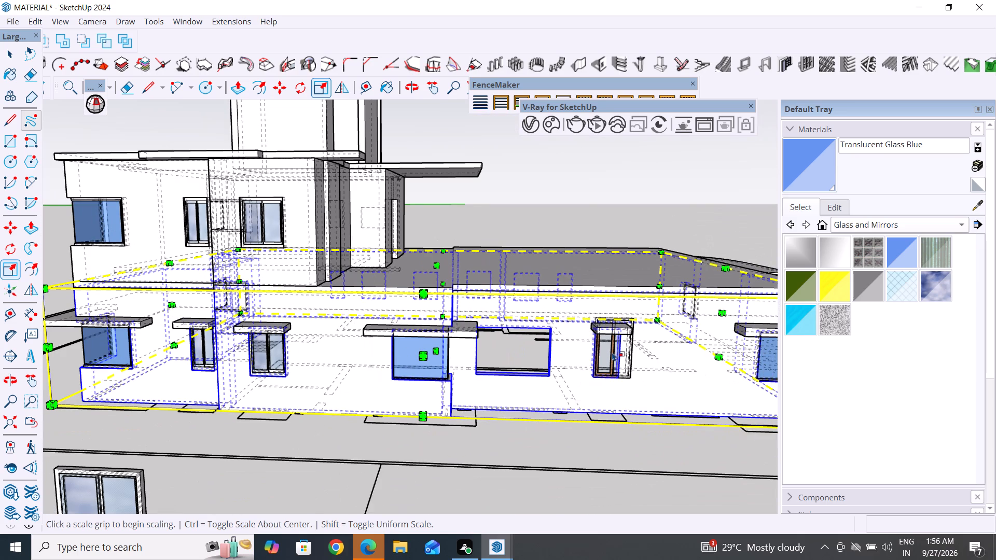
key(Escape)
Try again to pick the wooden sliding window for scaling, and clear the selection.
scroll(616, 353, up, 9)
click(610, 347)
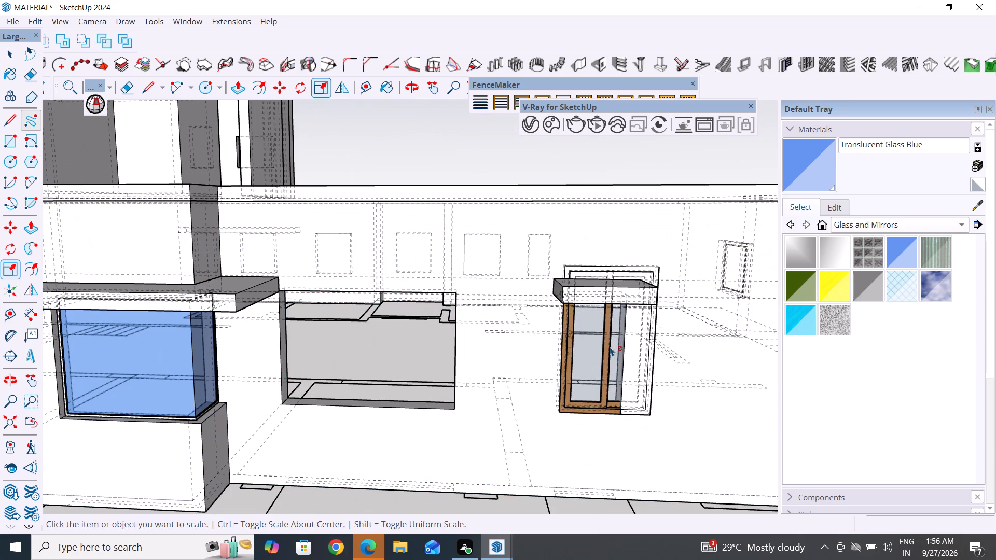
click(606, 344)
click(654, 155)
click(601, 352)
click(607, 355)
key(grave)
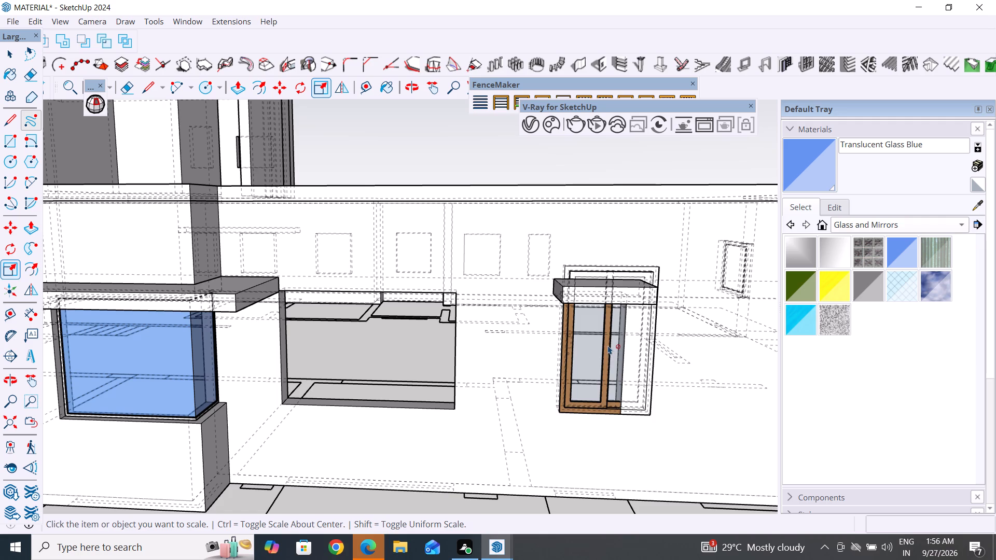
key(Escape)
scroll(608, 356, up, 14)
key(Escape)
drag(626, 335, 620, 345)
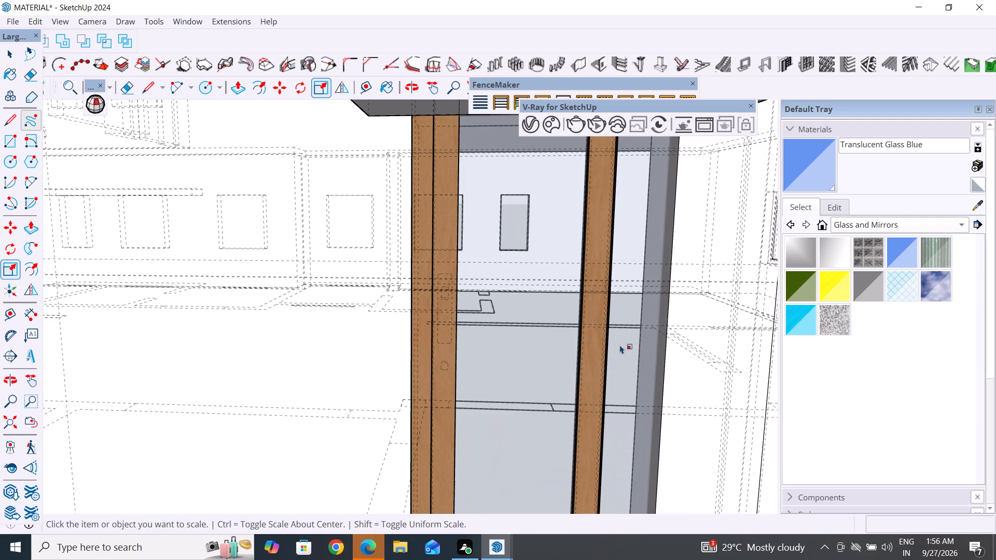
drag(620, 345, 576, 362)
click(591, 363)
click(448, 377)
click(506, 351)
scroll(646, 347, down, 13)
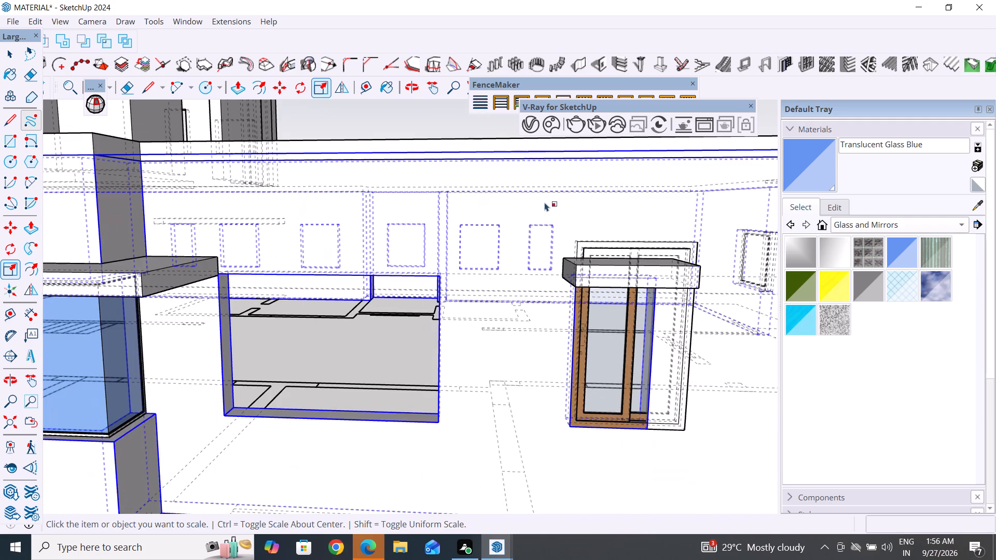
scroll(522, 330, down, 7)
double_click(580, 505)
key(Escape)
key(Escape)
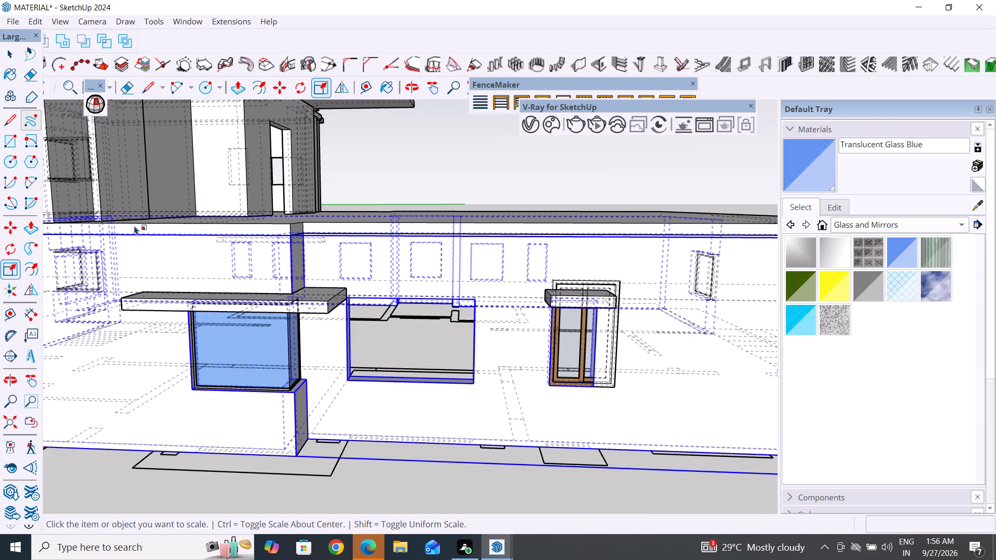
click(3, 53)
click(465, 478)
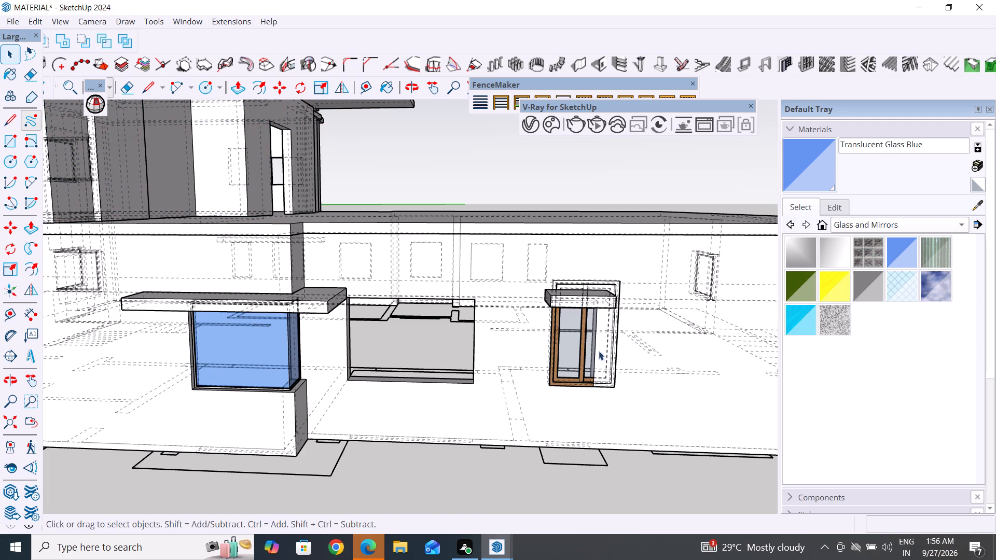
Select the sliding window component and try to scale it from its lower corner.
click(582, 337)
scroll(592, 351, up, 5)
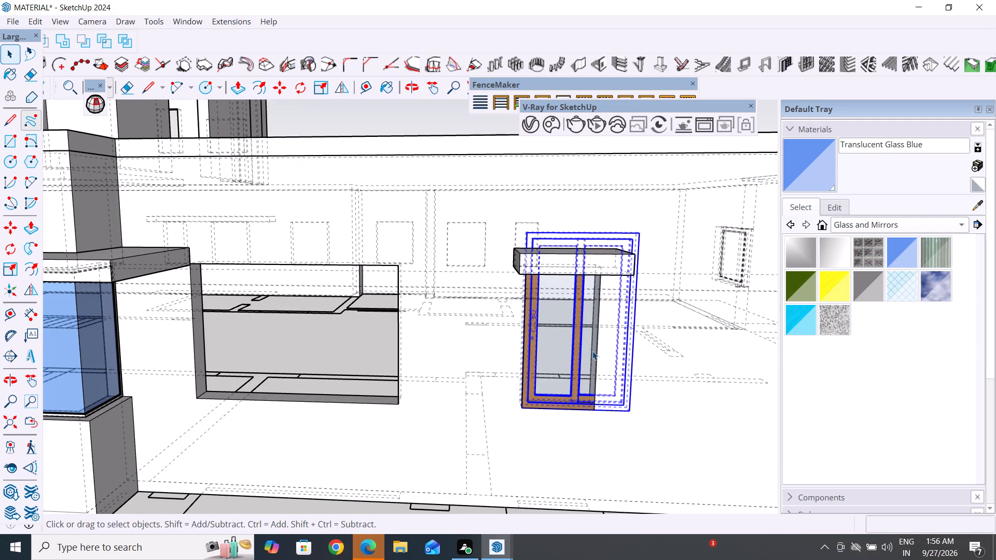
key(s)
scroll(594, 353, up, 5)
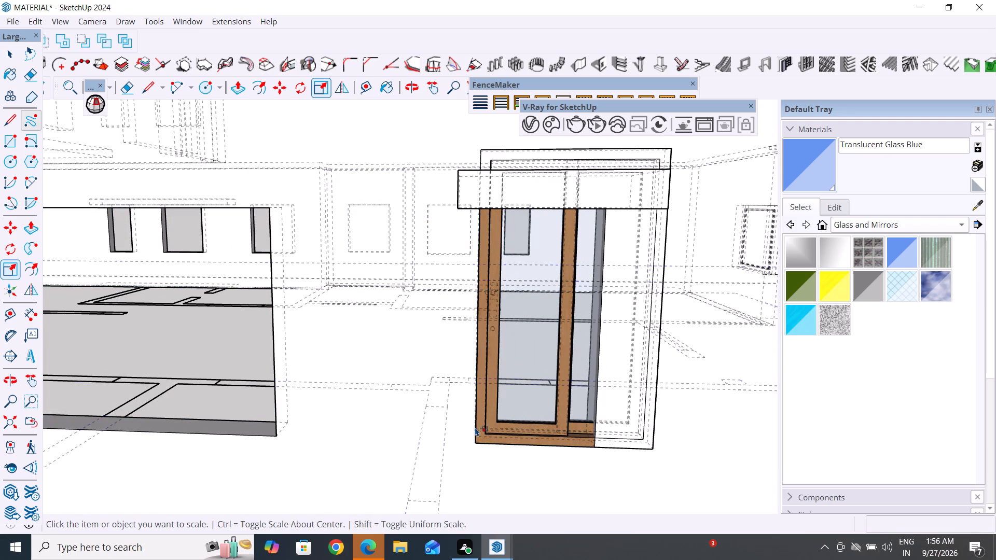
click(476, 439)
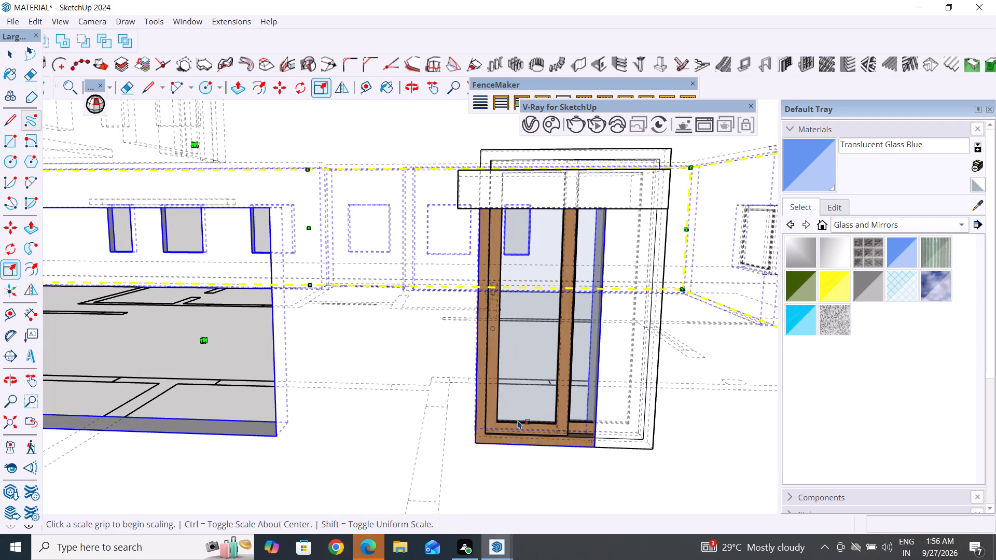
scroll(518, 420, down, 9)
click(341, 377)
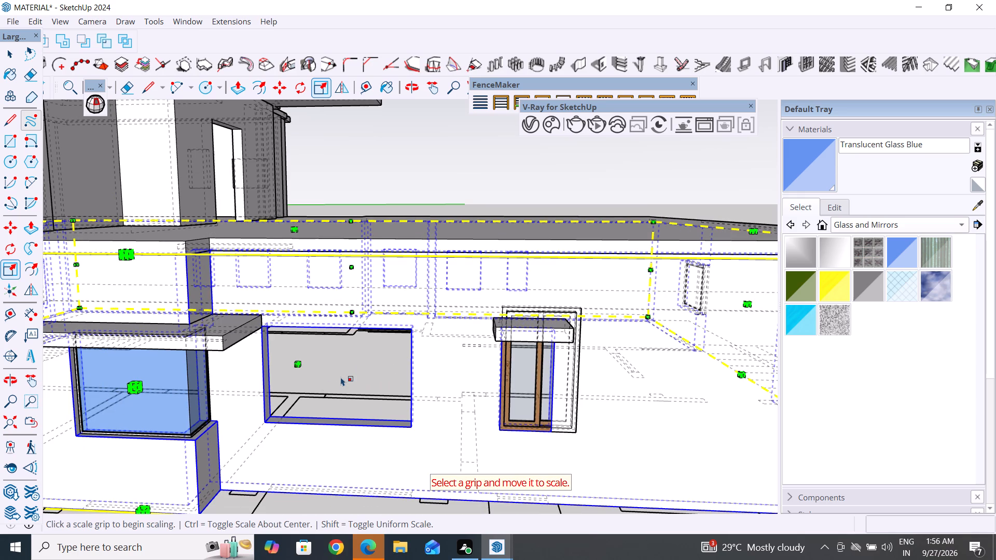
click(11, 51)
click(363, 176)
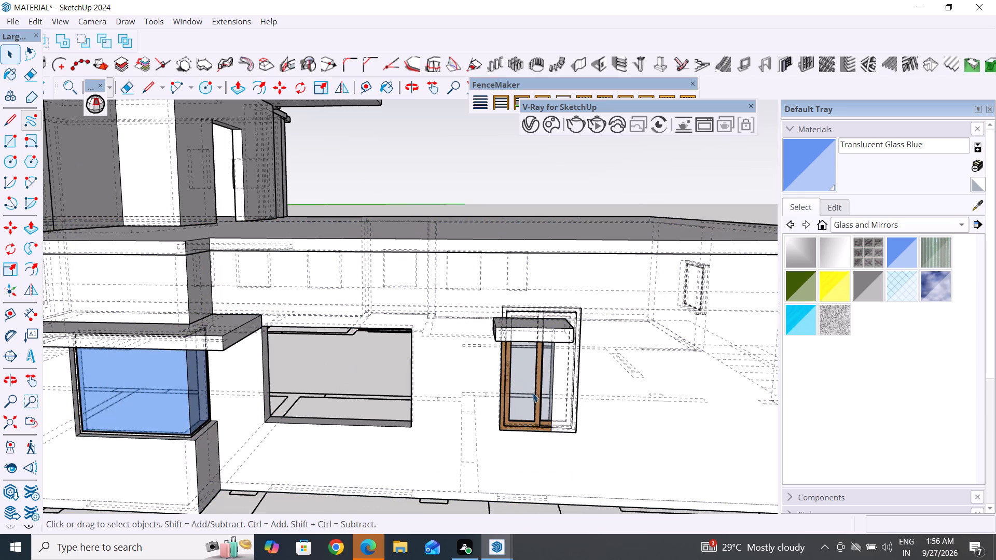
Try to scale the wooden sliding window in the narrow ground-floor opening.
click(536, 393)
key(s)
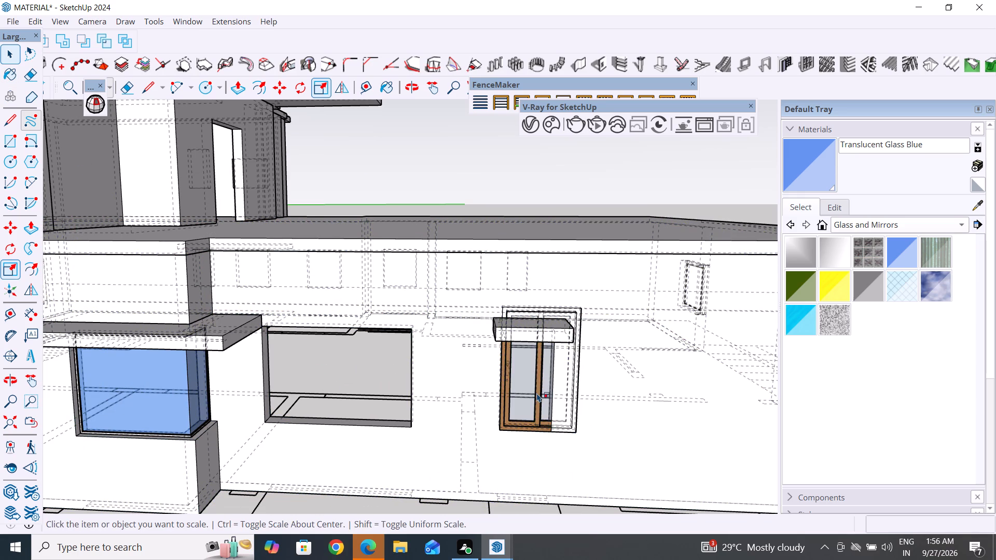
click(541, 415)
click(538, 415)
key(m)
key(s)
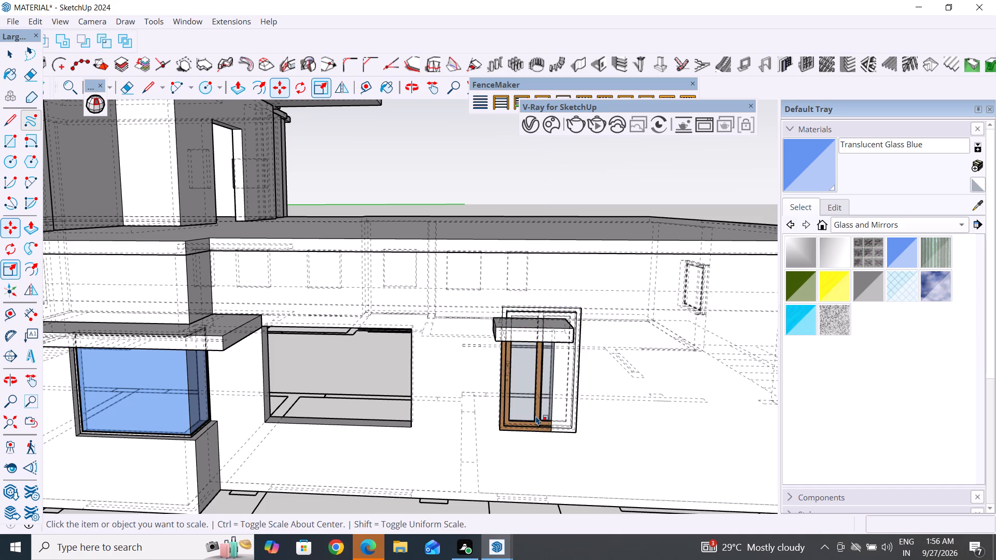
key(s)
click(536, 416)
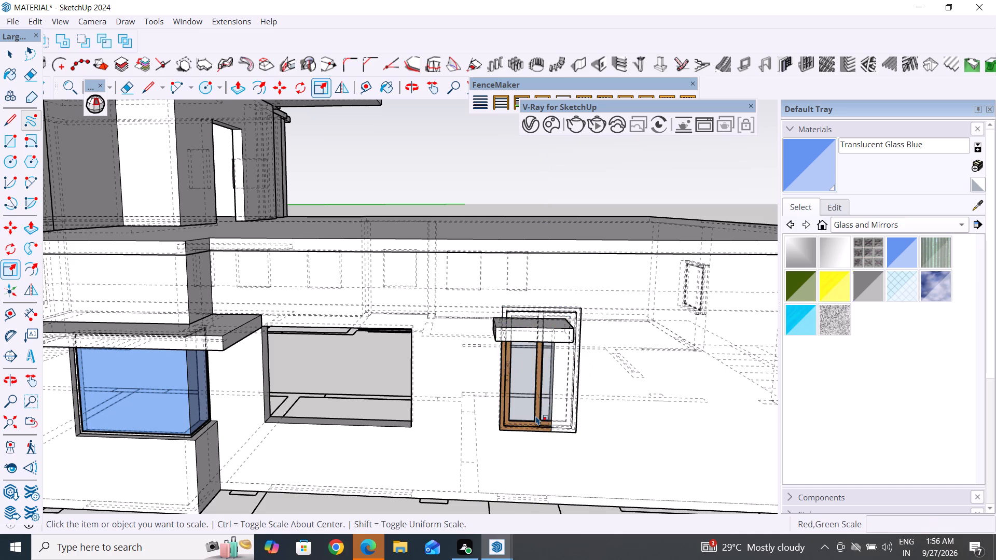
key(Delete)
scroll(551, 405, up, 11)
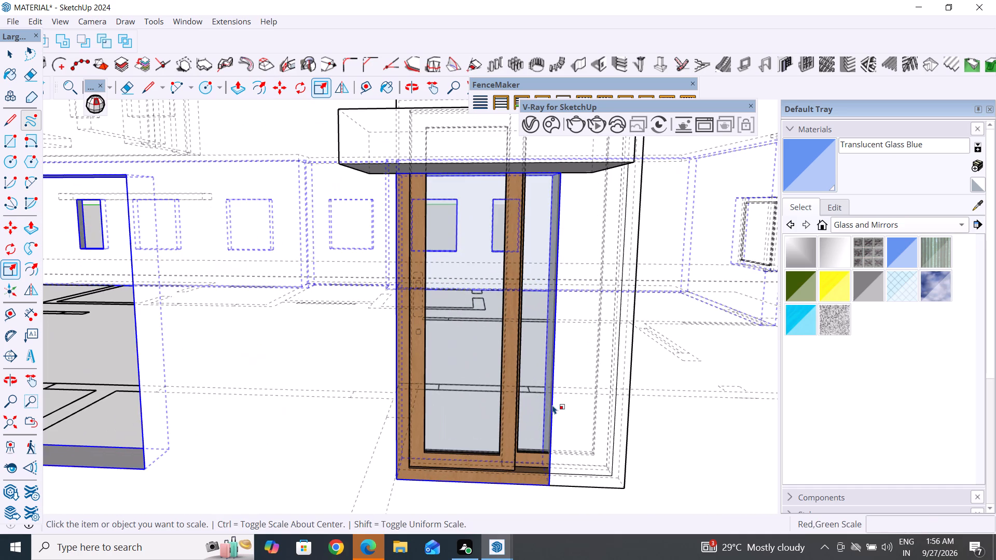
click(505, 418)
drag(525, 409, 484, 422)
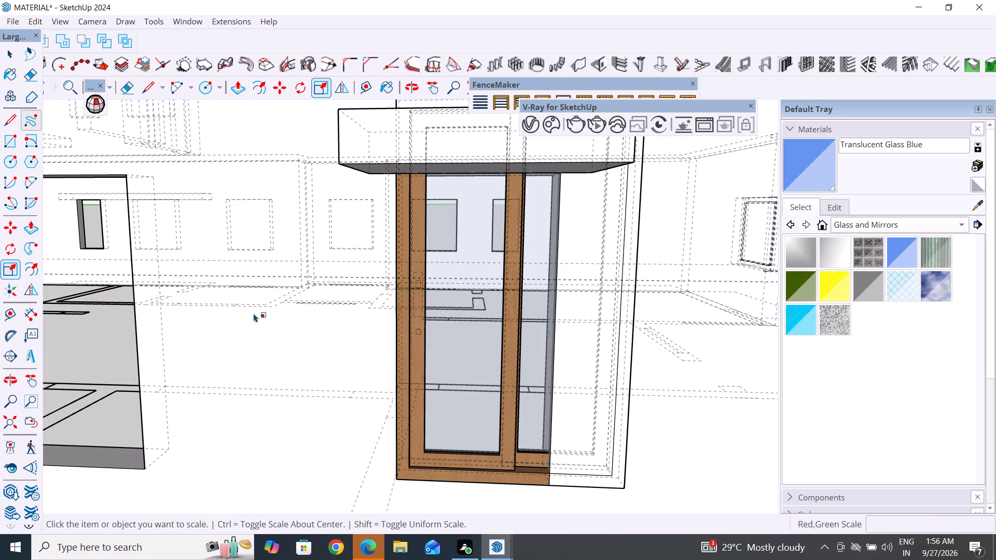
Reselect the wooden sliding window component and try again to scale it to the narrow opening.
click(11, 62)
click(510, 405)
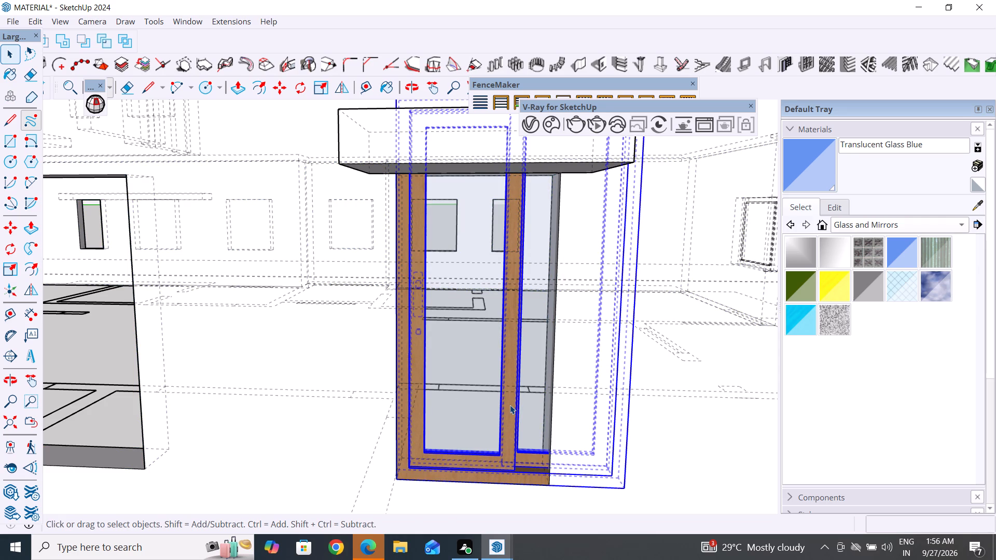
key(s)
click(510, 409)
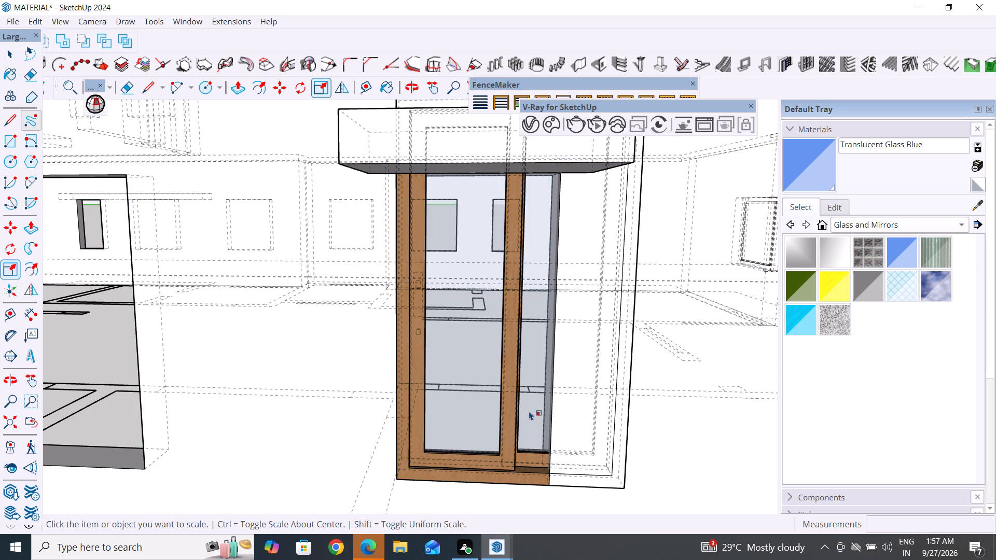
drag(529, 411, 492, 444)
Delete the wooden sliding window component from the narrow ground-floor opening.
click(12, 50)
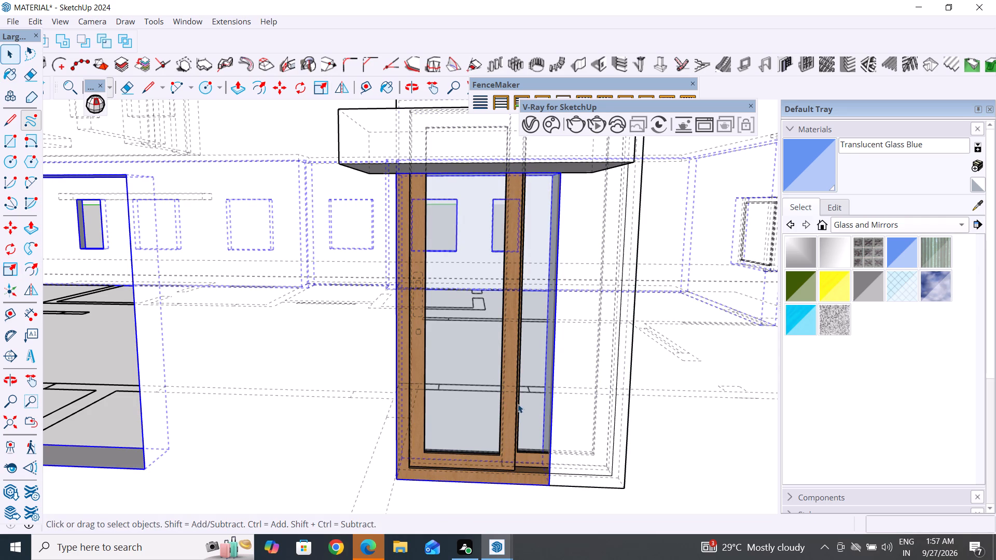
click(505, 416)
key(Delete)
Copy the existing narrow two-pane ground-floor window into the emptied narrow opening, aligning its lower outer corner with the opening's, and clear the selection.
scroll(645, 413, down, 4)
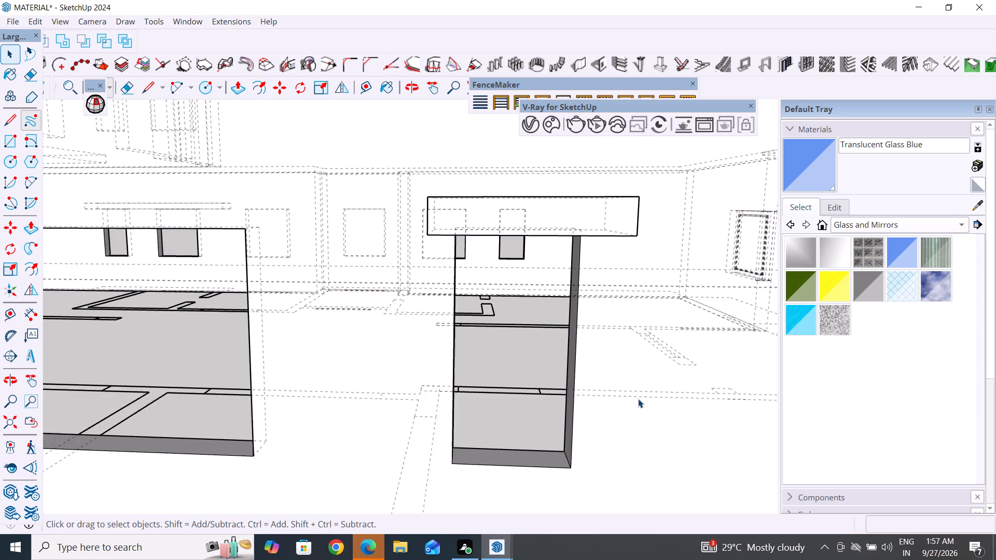
scroll(638, 399, down, 20)
scroll(329, 408, up, 4)
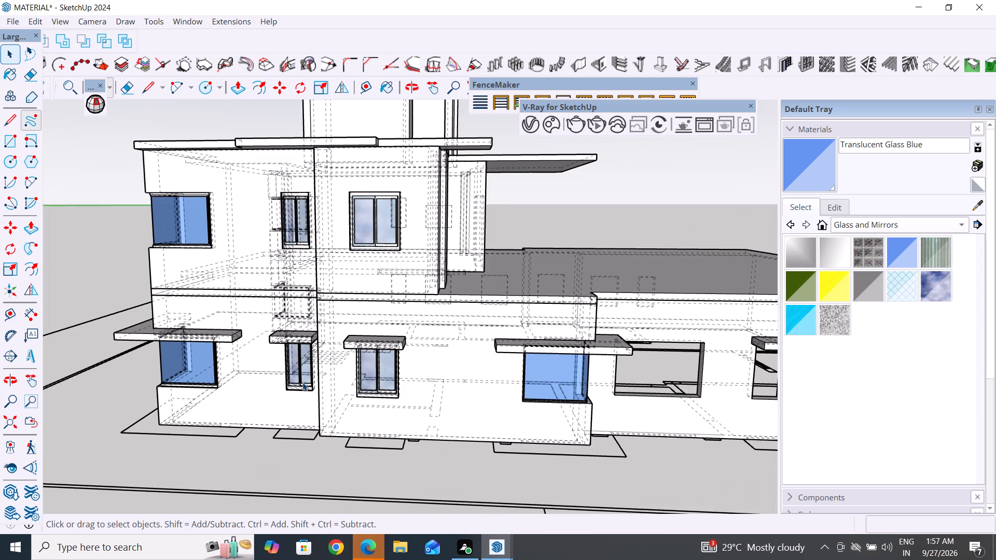
click(301, 380)
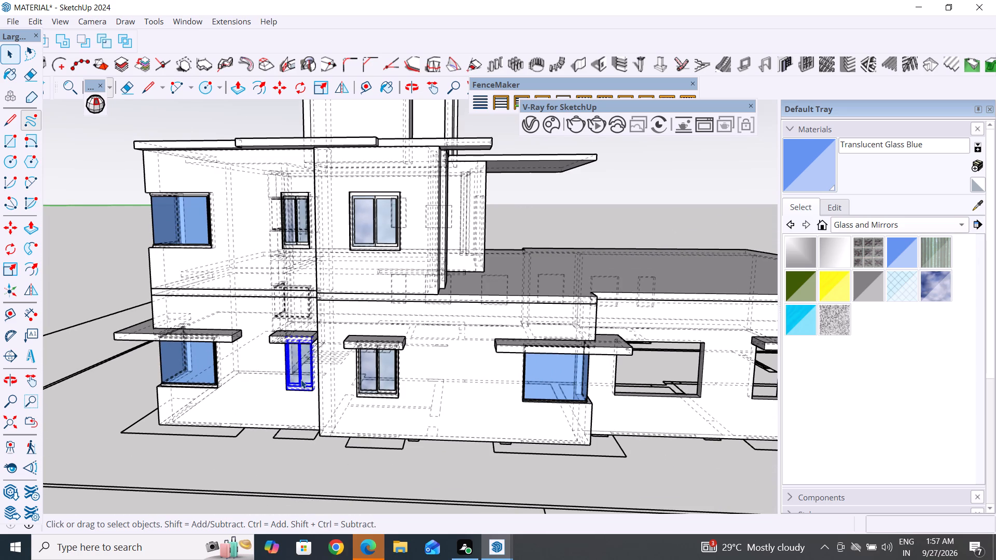
key(m)
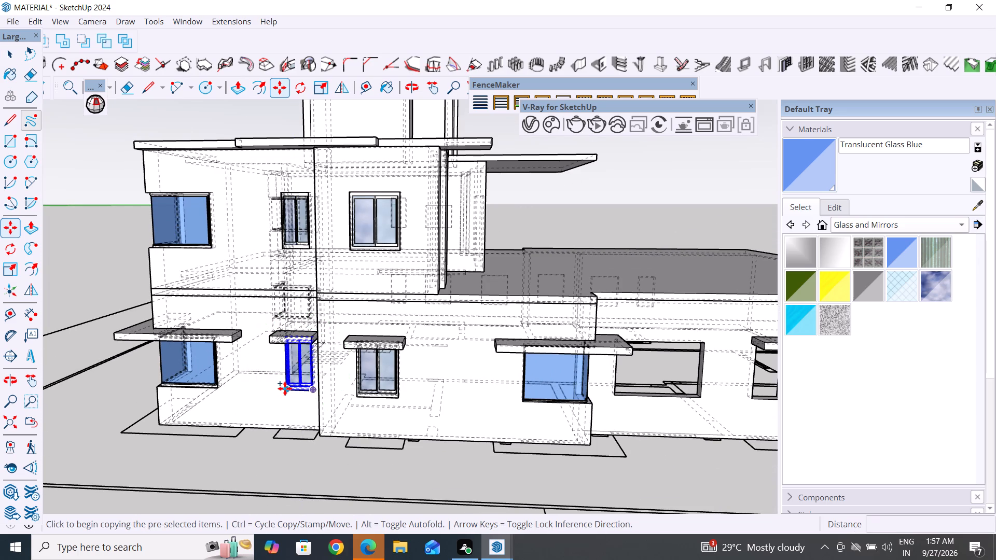
click(285, 388)
scroll(549, 404, down, 3)
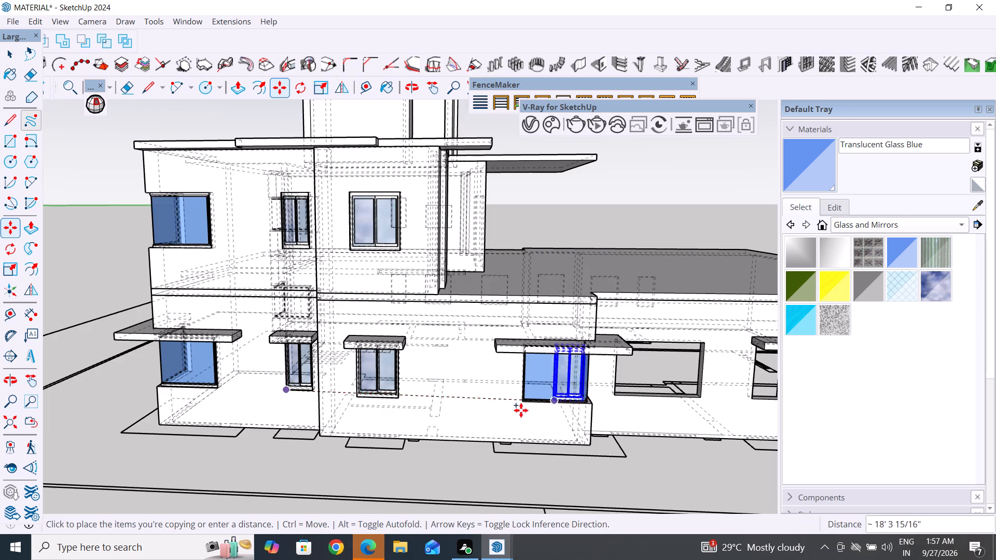
scroll(521, 410, down, 2)
scroll(671, 417, up, 14)
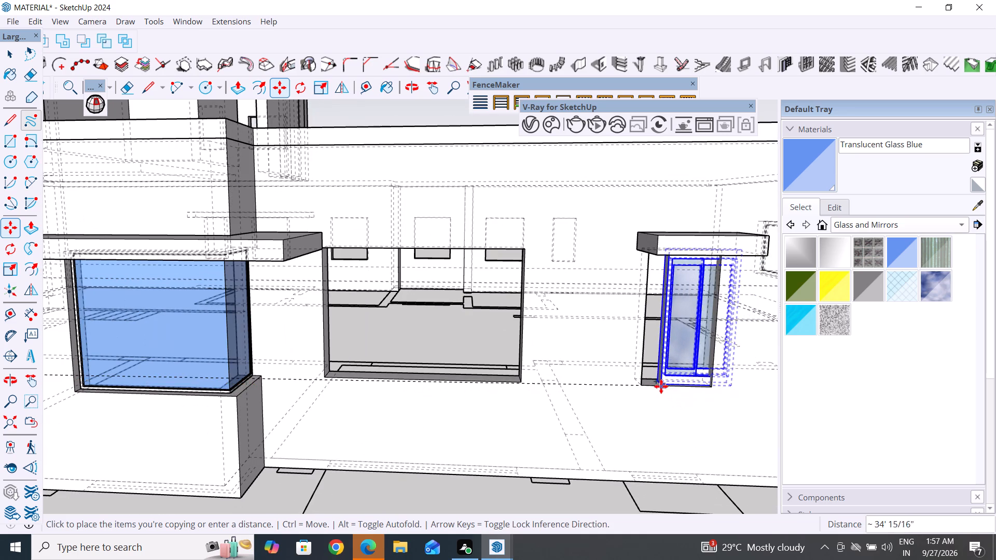
scroll(660, 385, up, 9)
middle_drag(659, 385, 543, 380)
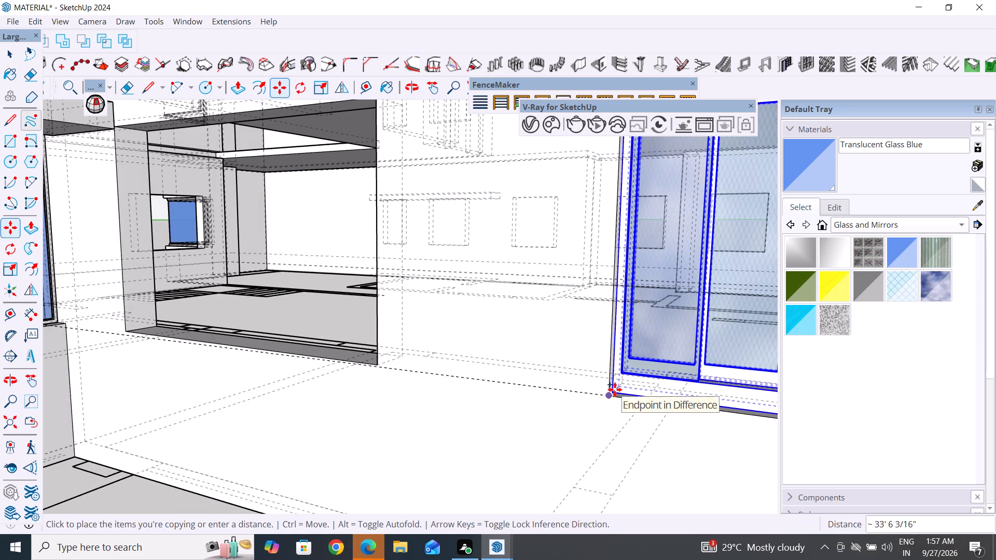
scroll(615, 389, up, 10)
scroll(623, 387, down, 8)
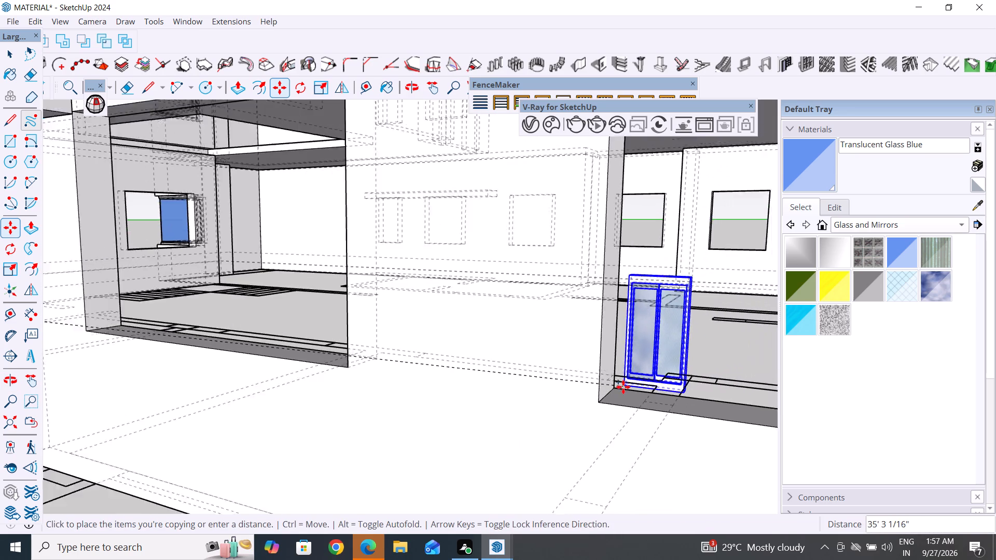
scroll(623, 387, down, 2)
scroll(618, 393, up, 8)
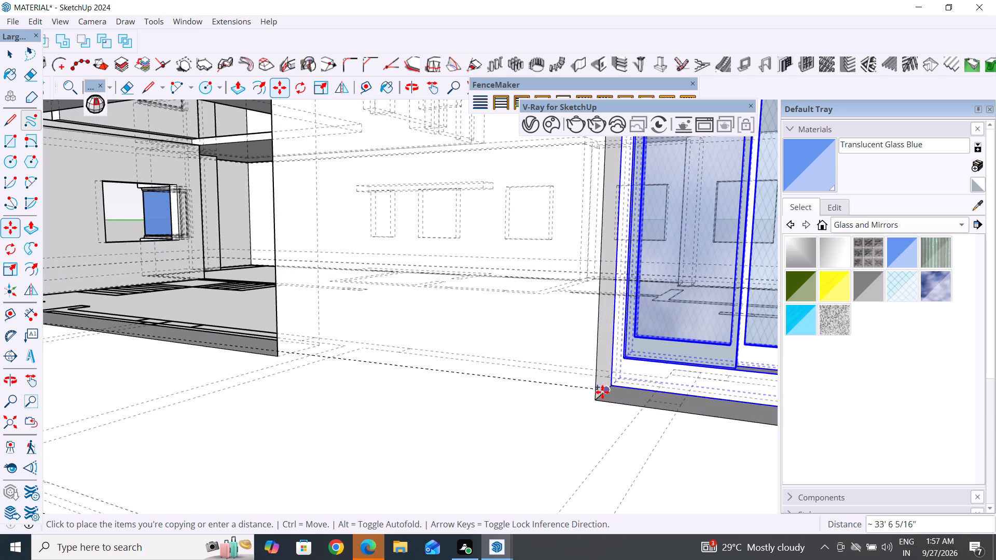
scroll(603, 391, up, 6)
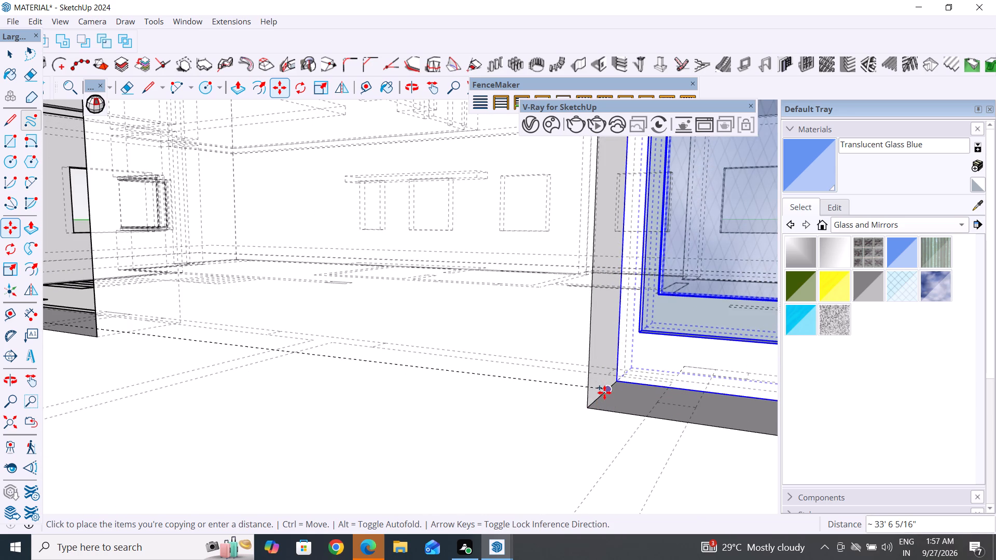
click(587, 406)
scroll(593, 356, down, 20)
scroll(593, 356, down, 12)
middle_drag(578, 397, 586, 399)
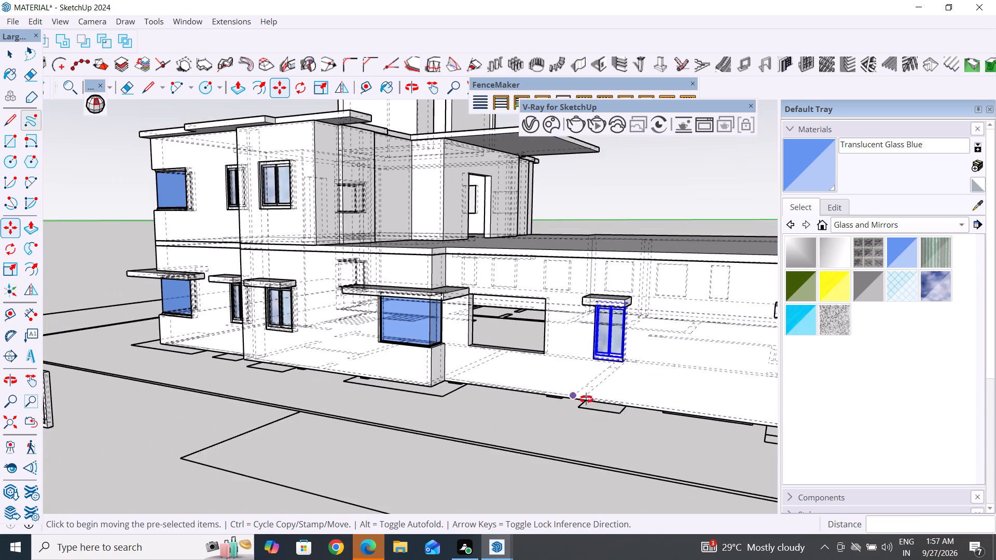
middle_drag(586, 399, 690, 393)
click(10, 50)
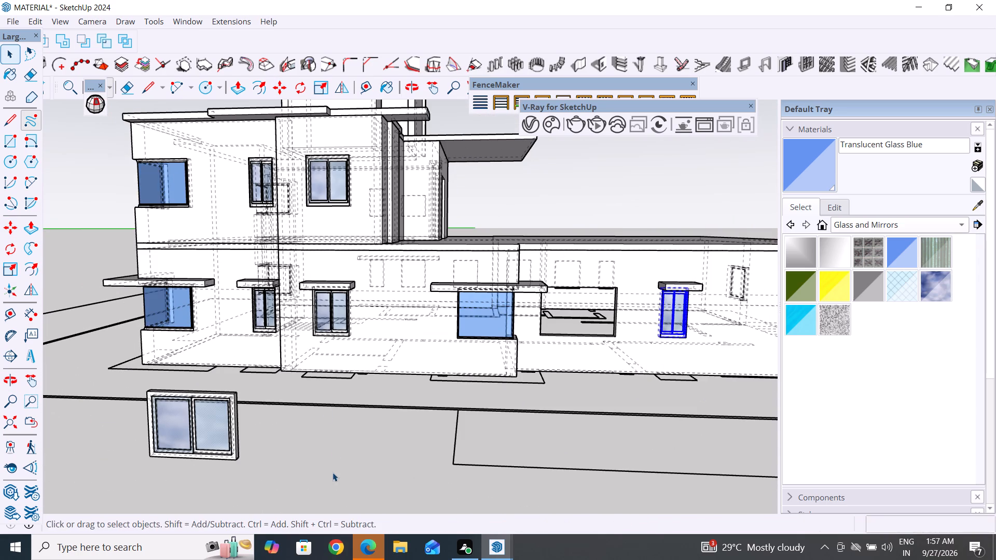
click(334, 473)
Open 3D Warehouse to look for another component.
middle_drag(574, 480, 627, 474)
click(194, 17)
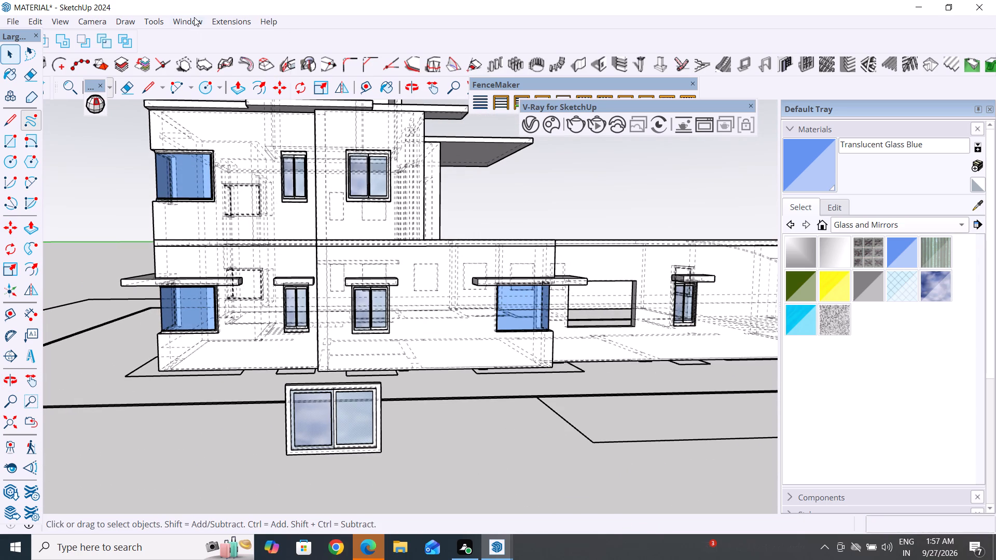
click(212, 124)
scroll(466, 389, down, 3)
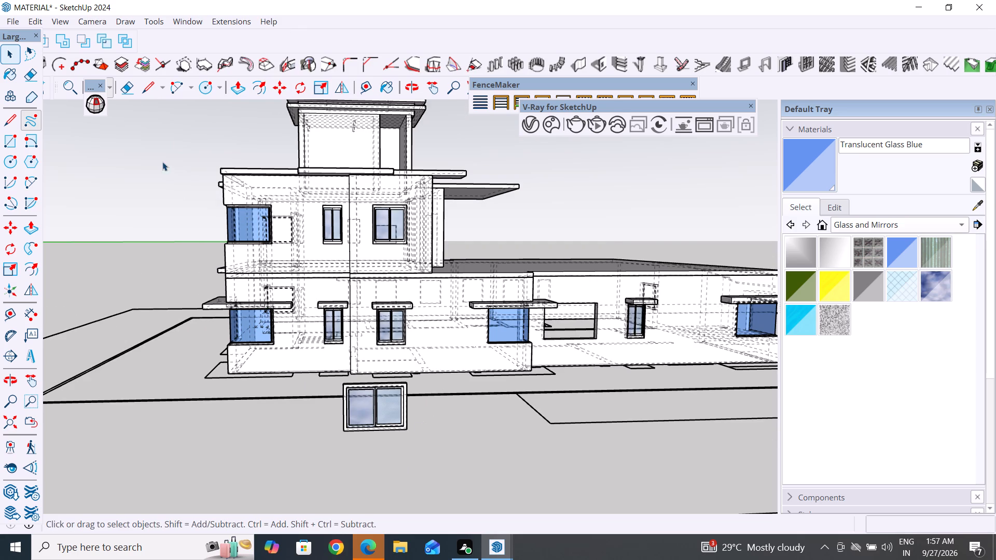
middle_drag(434, 427, 334, 474)
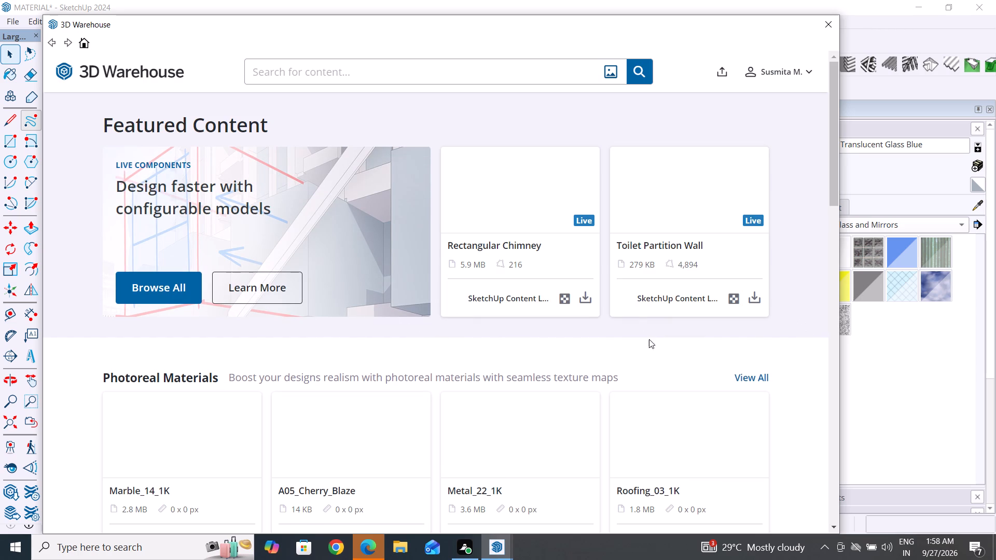
Browse the 3D Warehouse home page through its featured content, photoreal materials, brands and recommended architecture models.
scroll(660, 336, down, 1)
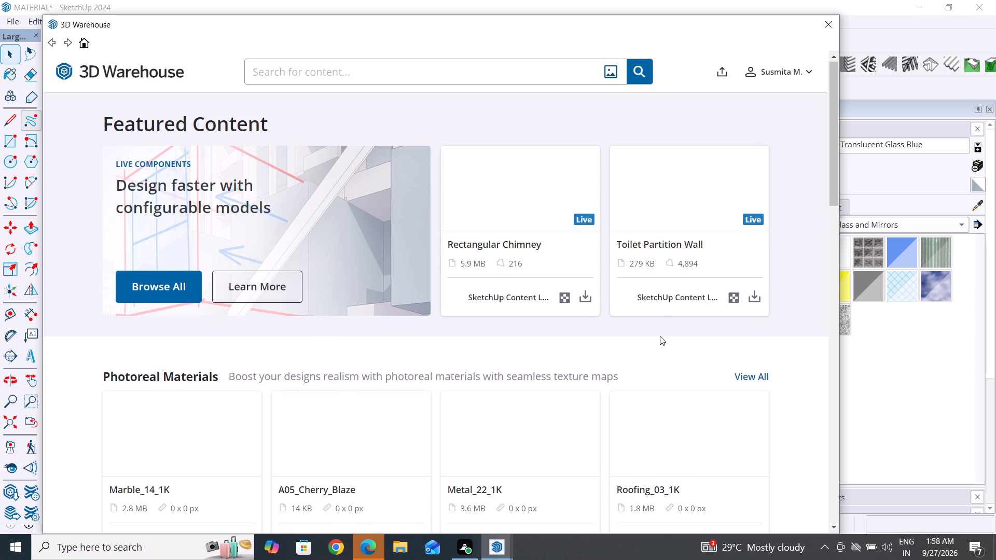
scroll(660, 336, down, 2)
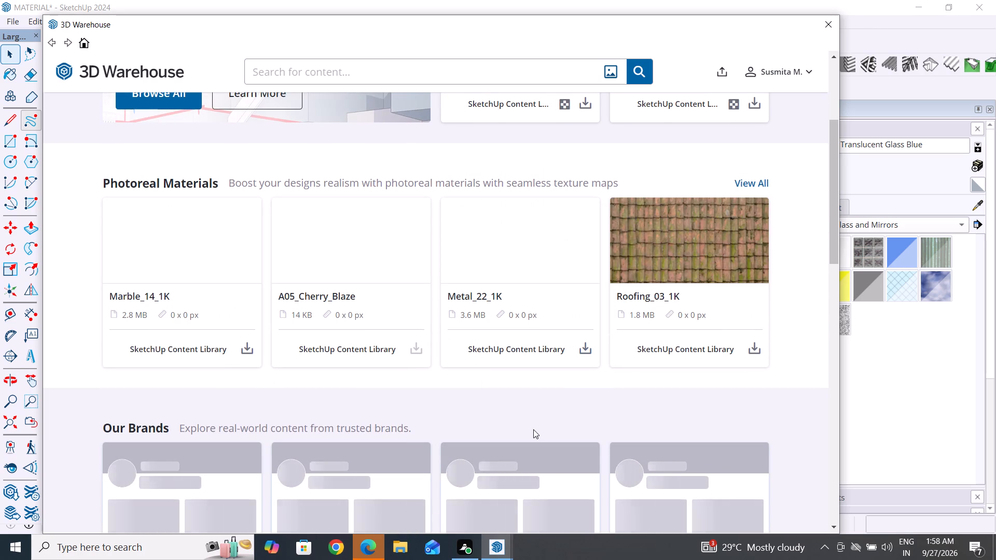
scroll(702, 384, up, 7)
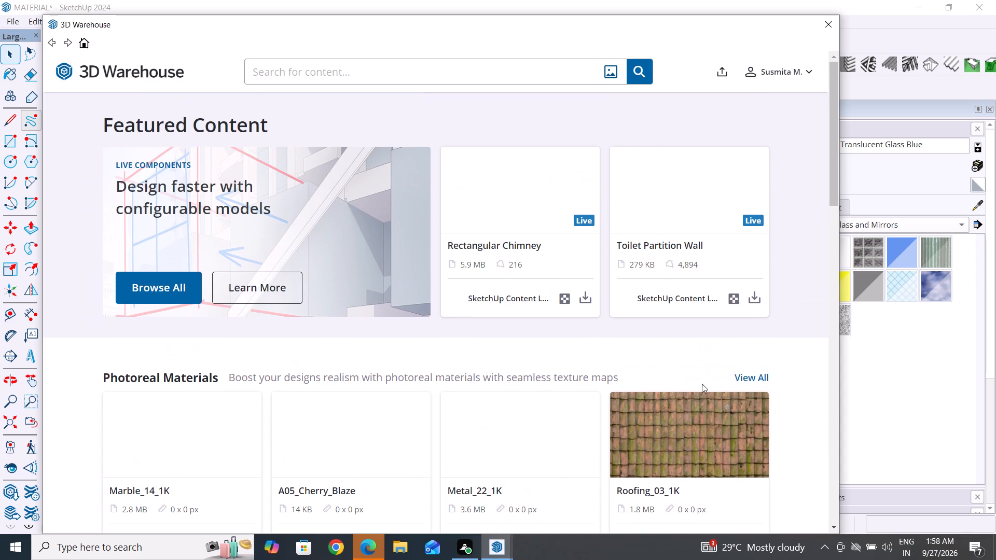
scroll(702, 384, down, 7)
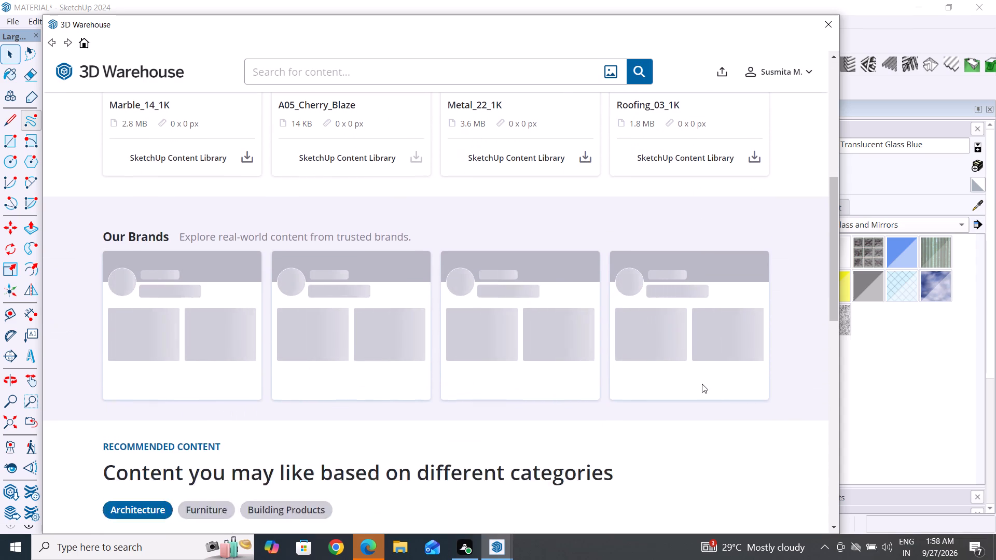
scroll(702, 384, down, 4)
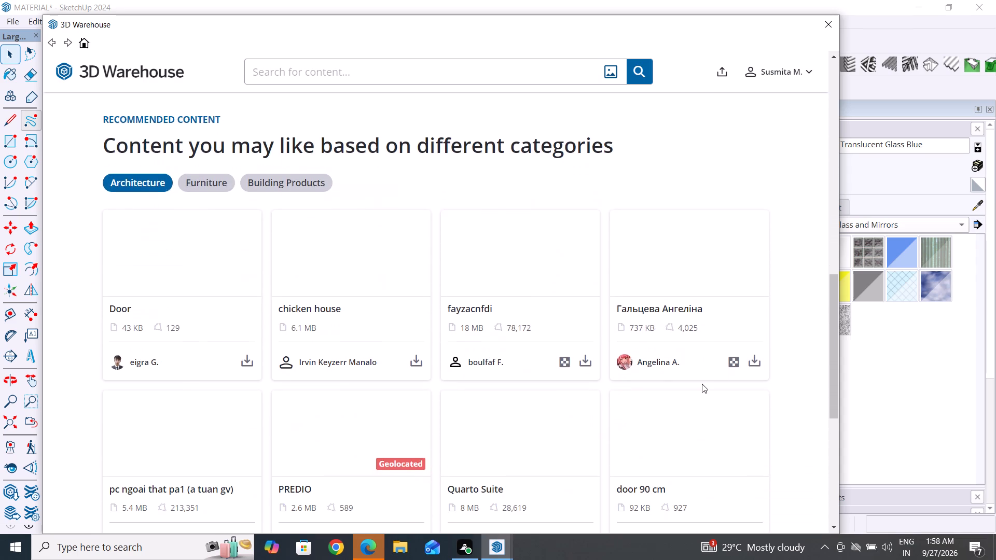
scroll(702, 384, up, 8)
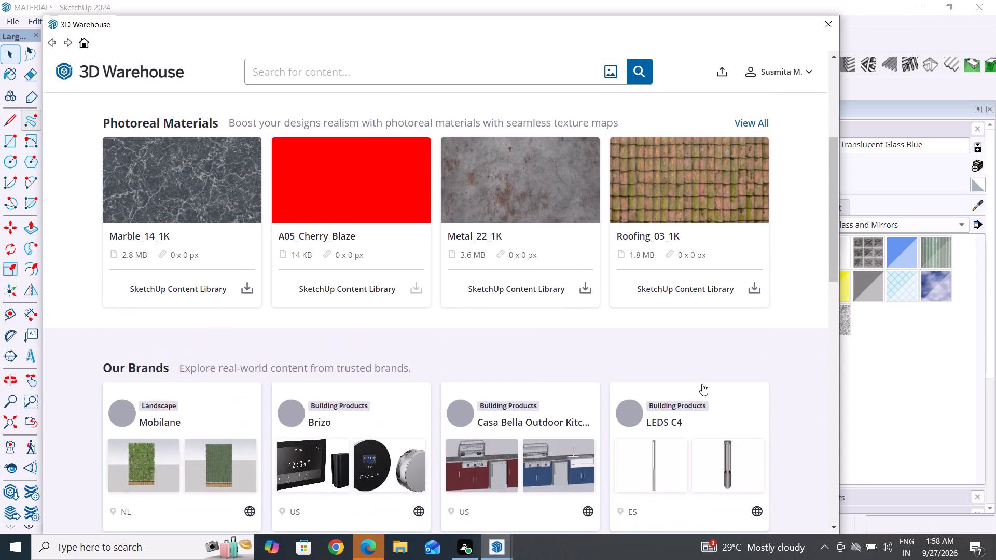
scroll(702, 384, up, 7)
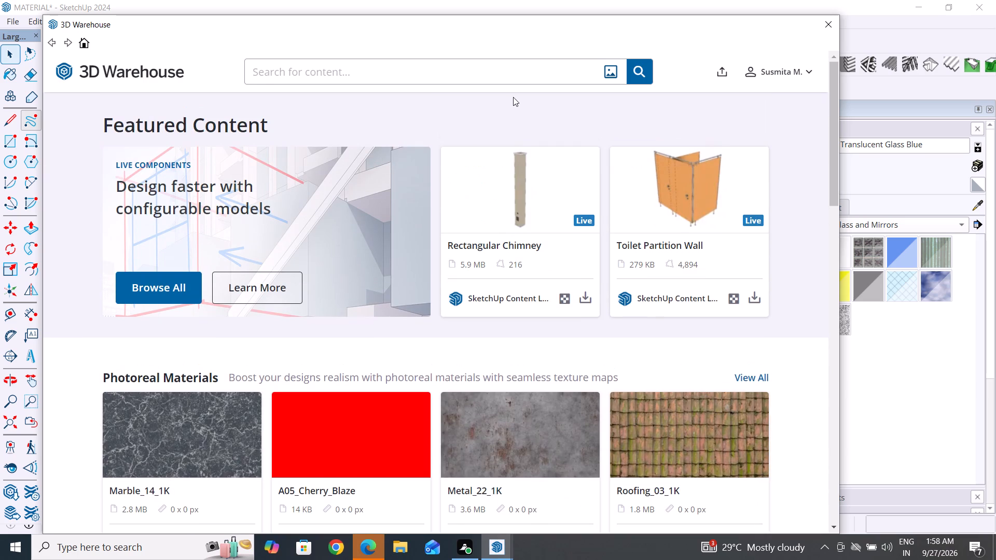
Search 3D Warehouse for "window".
click(515, 71)
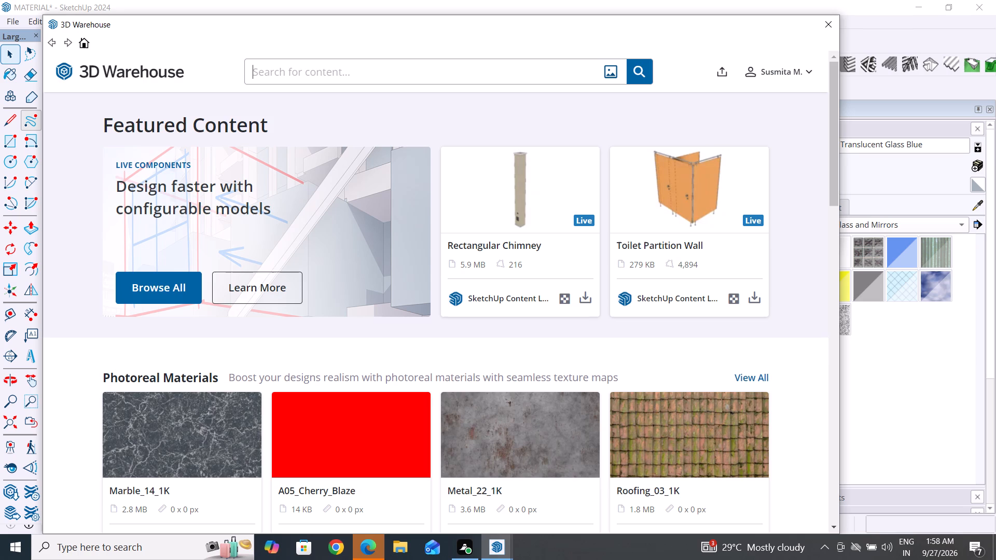
key(BackSpace)
key(BackSpace)
key(BackSpace)
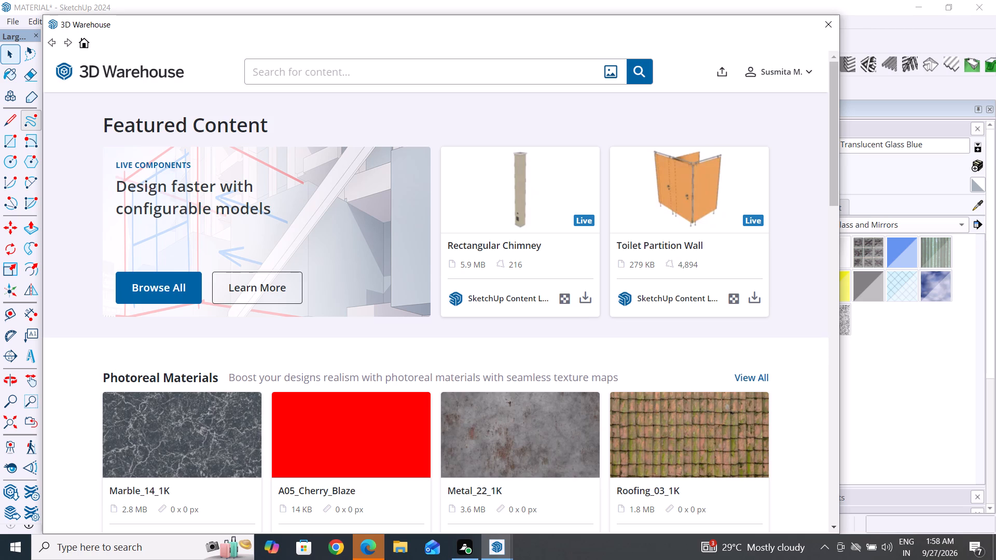
key(BackSpace)
click(515, 71)
text(win)
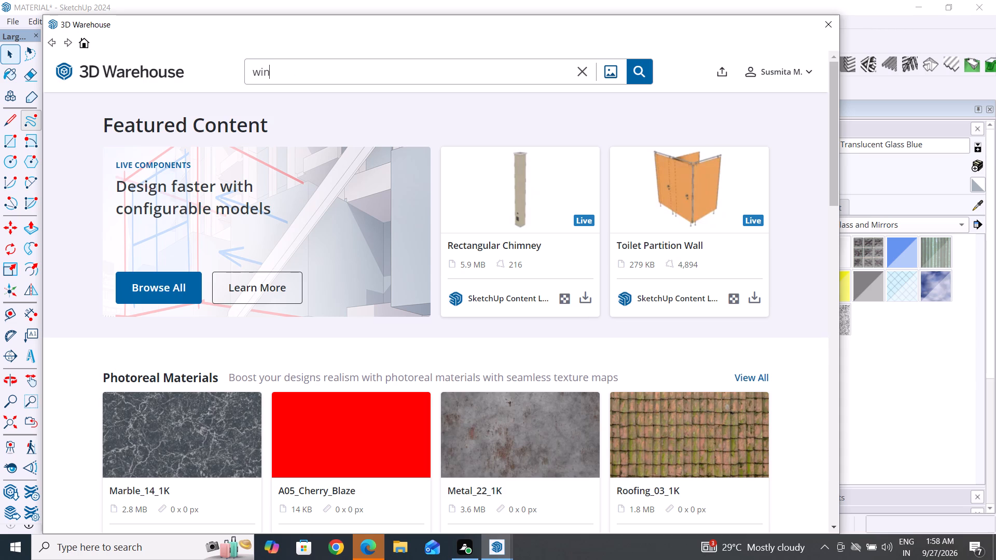
text(dp)
key(BackSpace)
text(ow)
key(Return)
Load the white Windows model with three gridded panels directly from the results and place it well clear of the building.
scroll(432, 316, down, 1)
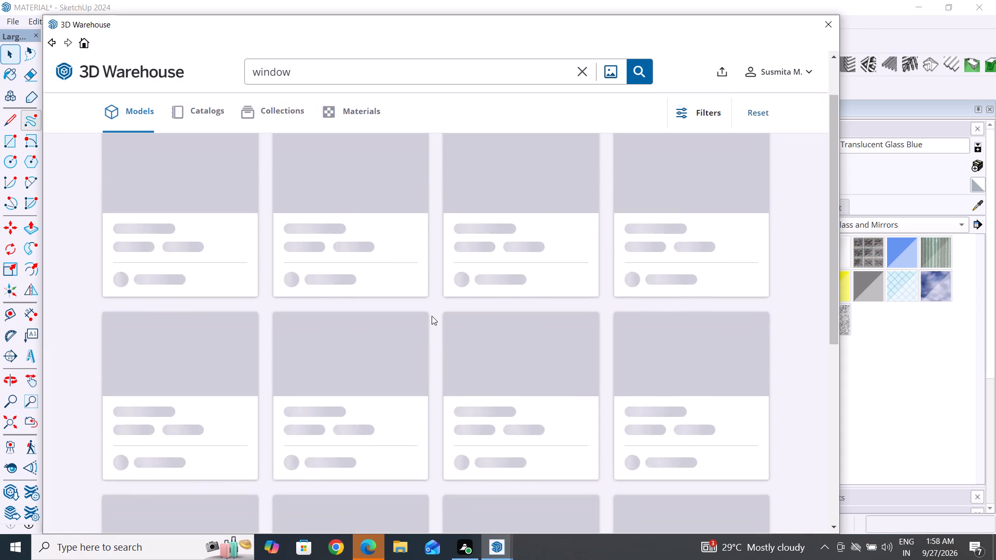
scroll(432, 316, up, 4)
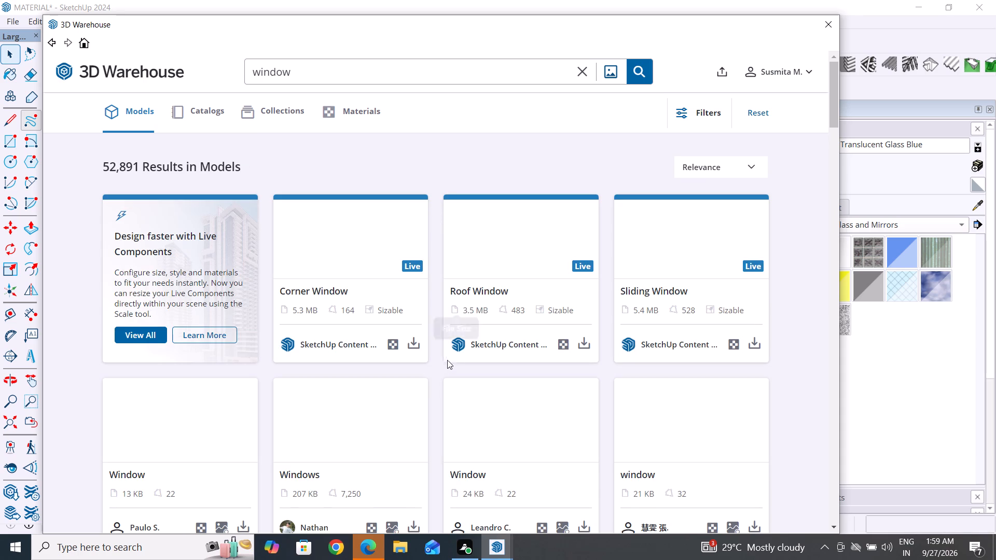
scroll(443, 363, down, 3)
scroll(443, 363, up, 5)
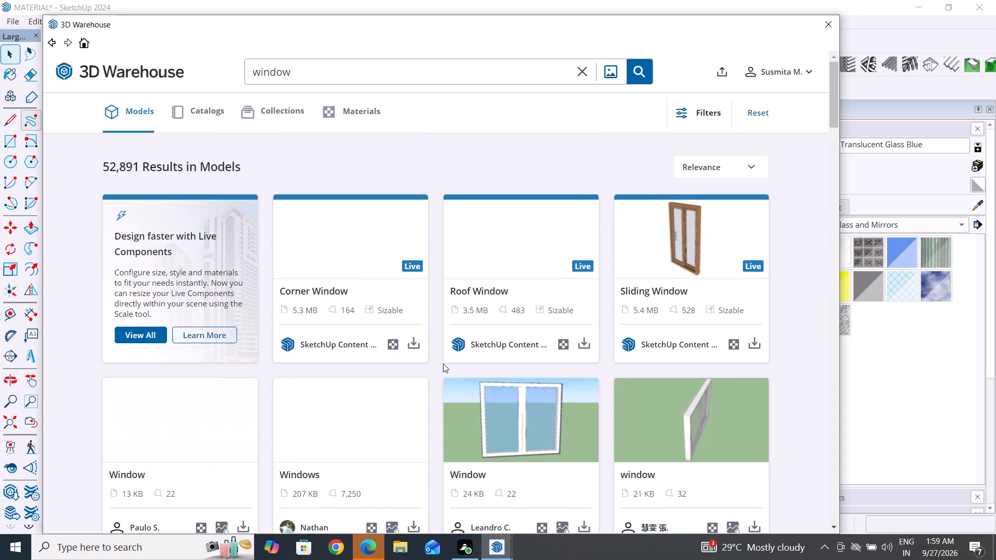
scroll(443, 363, up, 1)
scroll(420, 455, down, 3)
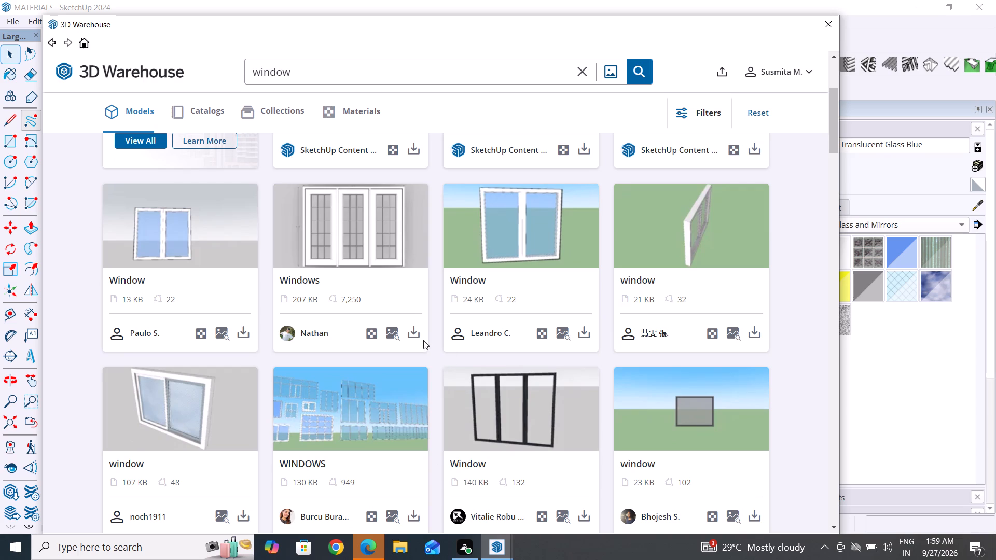
click(416, 335)
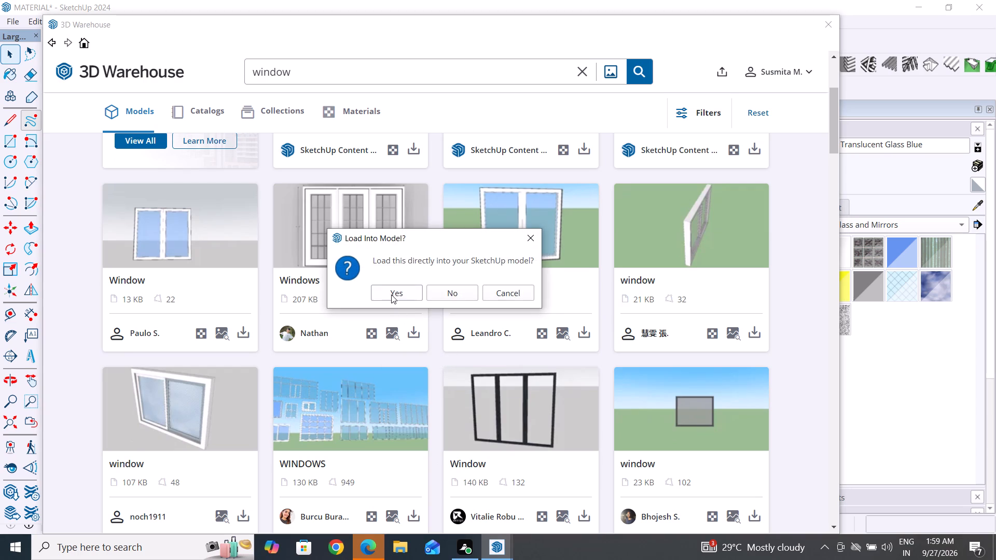
click(391, 295)
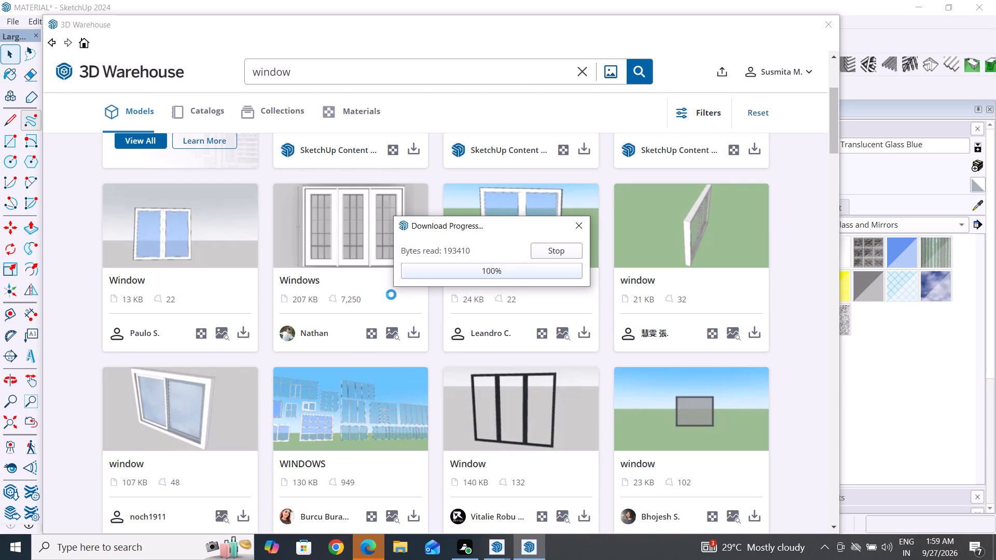
scroll(465, 335, down, 3)
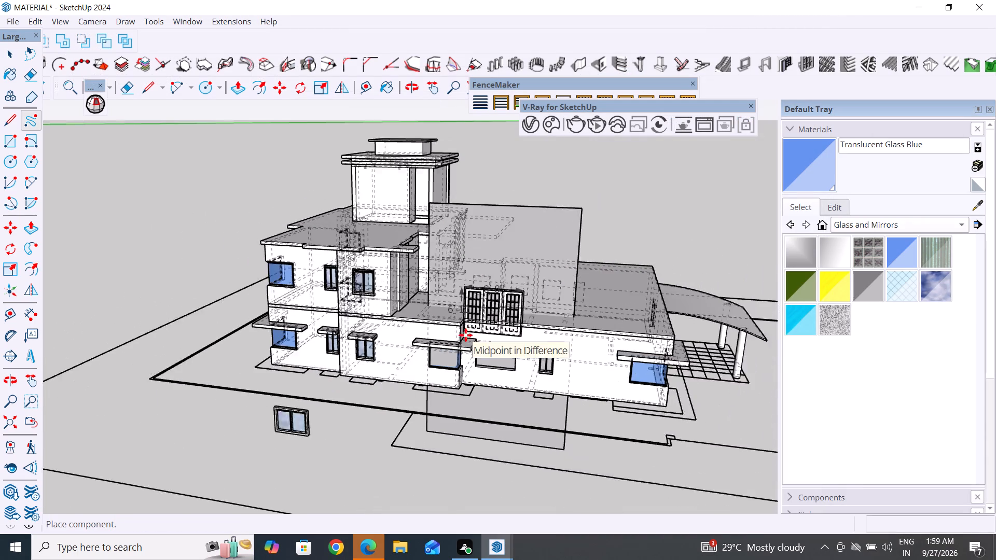
scroll(465, 335, down, 6)
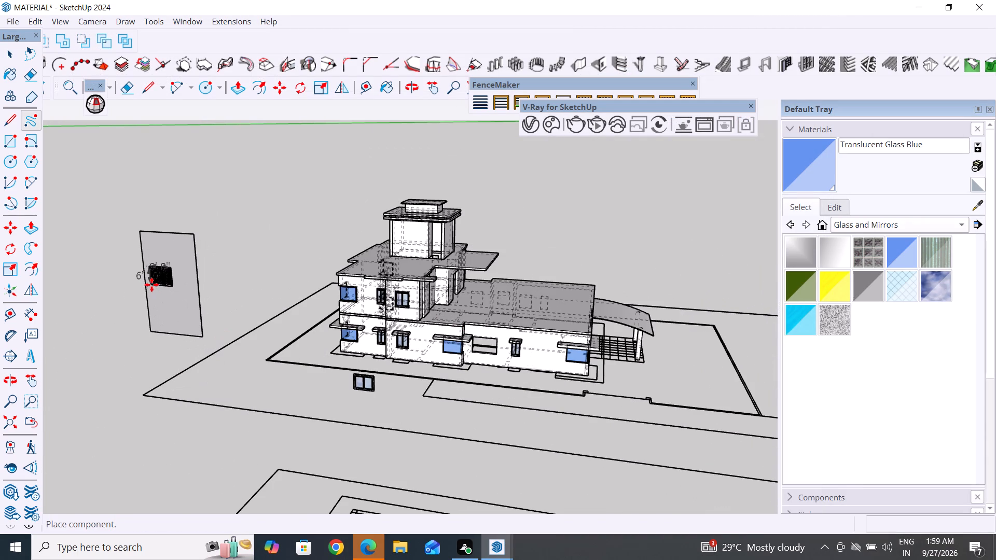
click(151, 285)
click(9, 53)
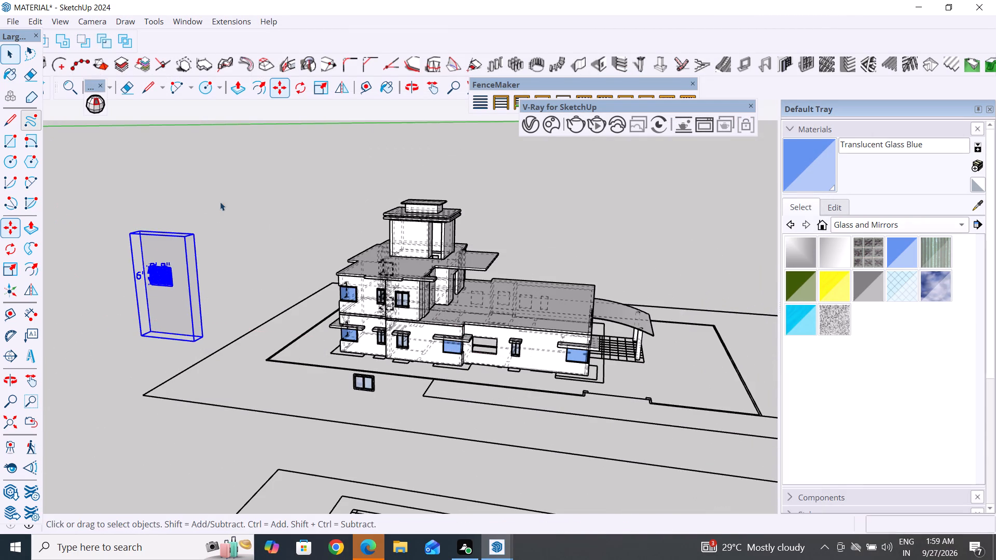
click(236, 216)
Explode the placed window component, including its large rectangular backing, into separate pieces.
middle_drag(164, 386, 295, 324)
scroll(366, 382, down, 5)
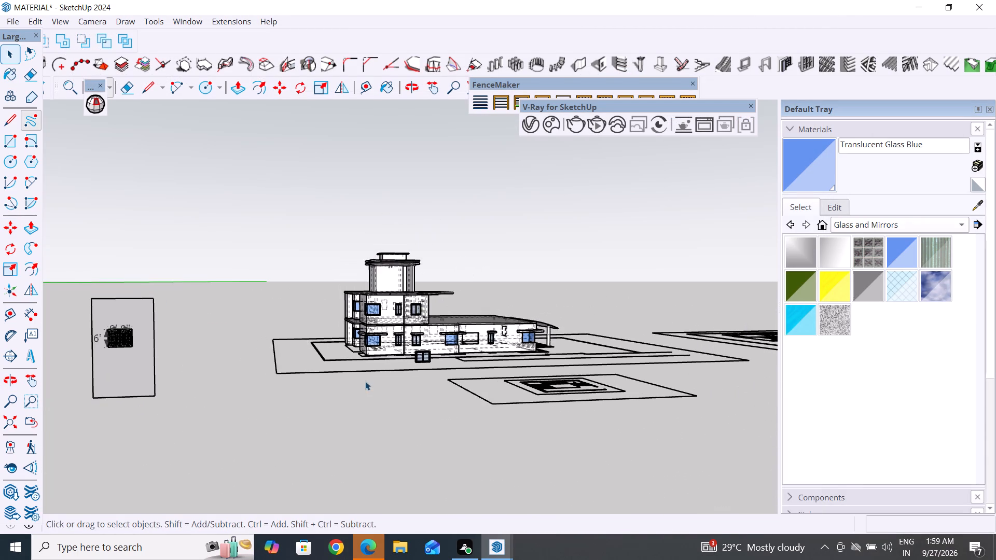
scroll(87, 343, up, 12)
scroll(366, 328, down, 3)
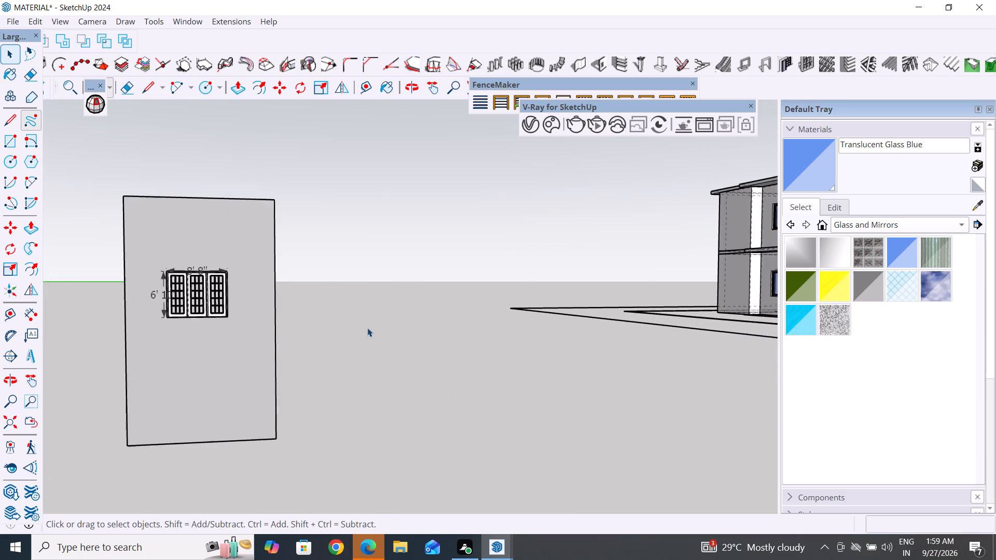
scroll(367, 328, down, 2)
click(234, 366)
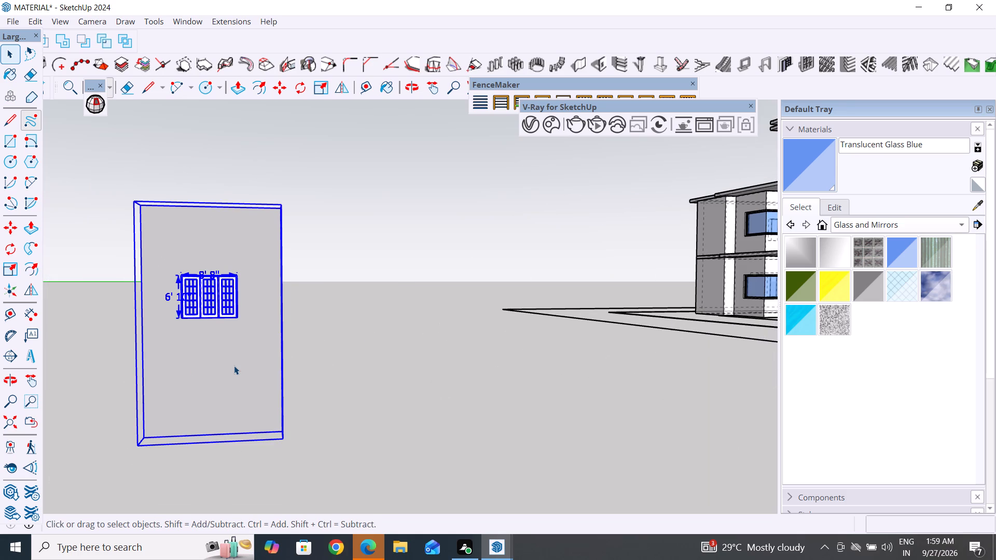
right_click(234, 366)
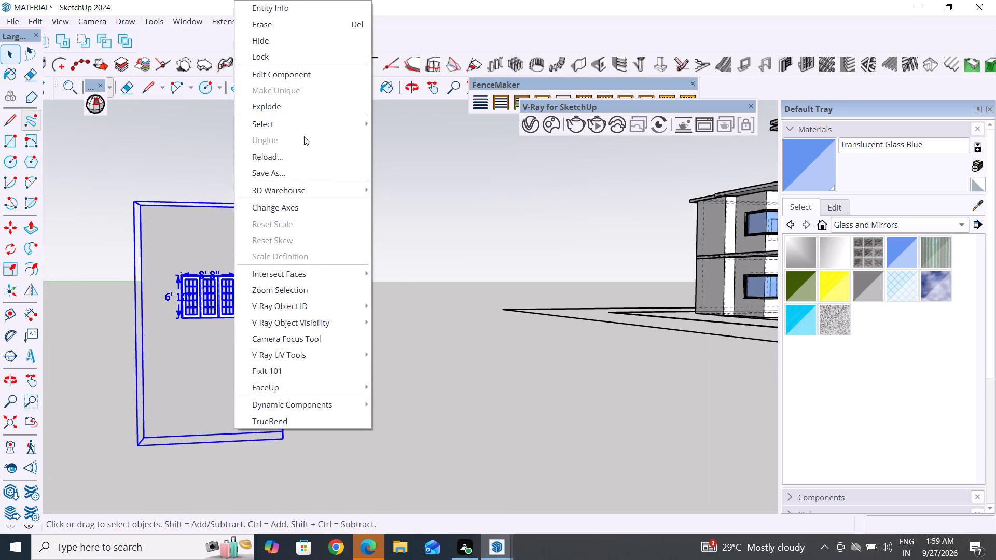
click(303, 106)
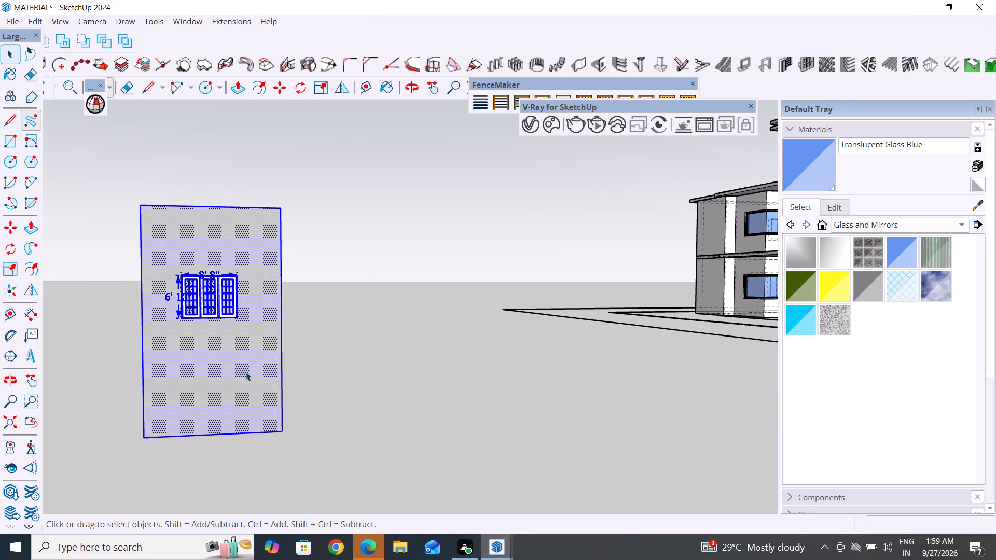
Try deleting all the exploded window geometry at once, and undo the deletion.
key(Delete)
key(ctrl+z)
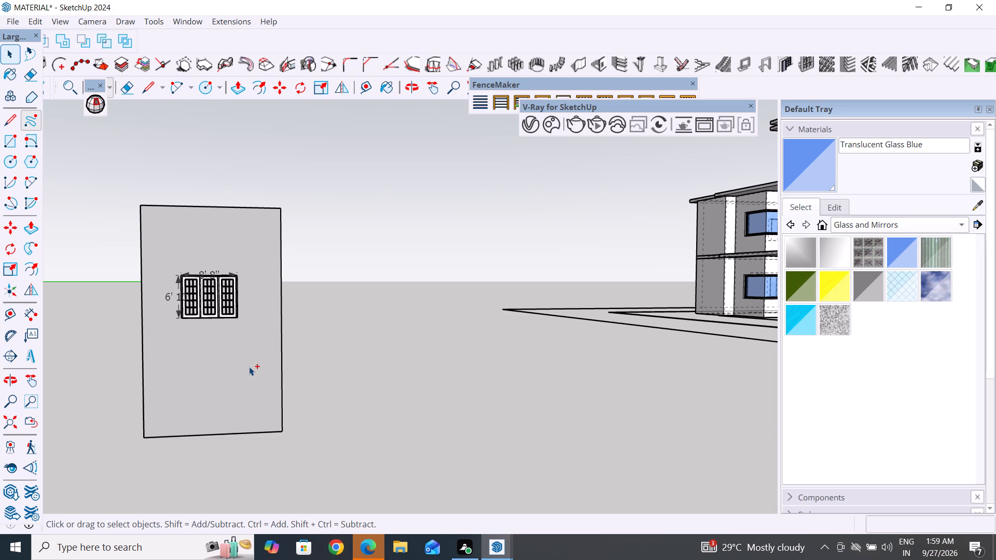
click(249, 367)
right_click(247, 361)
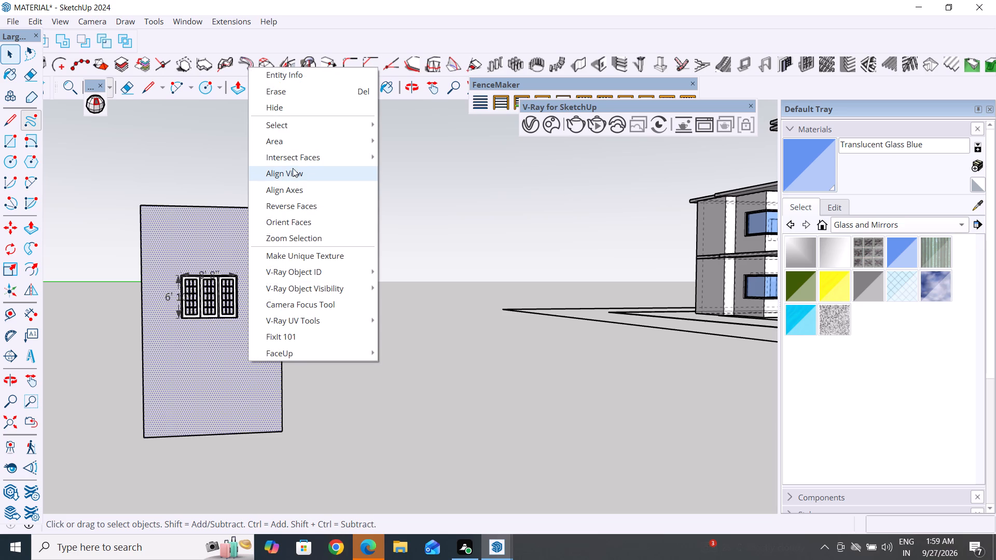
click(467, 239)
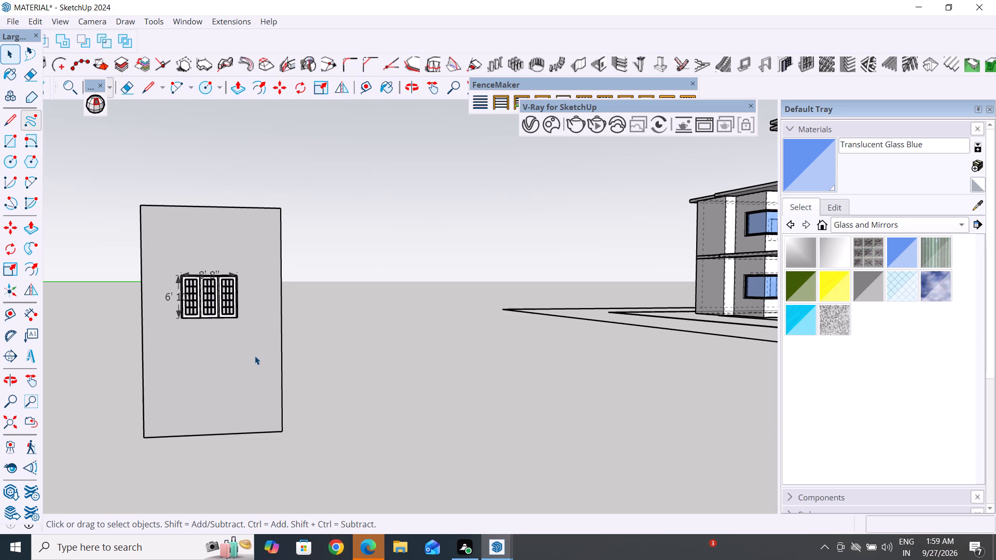
Delete the large rectangular backing face behind the three-panel window, along with all four of its border edges.
click(255, 356)
key(Delete)
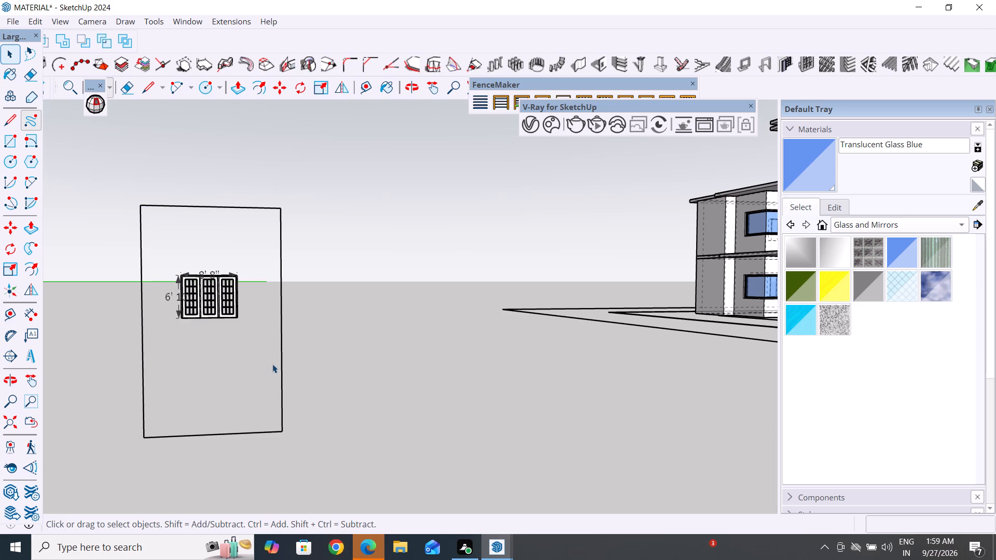
drag(319, 385, 302, 435)
middle_drag(310, 410, 230, 482)
drag(266, 396, 218, 427)
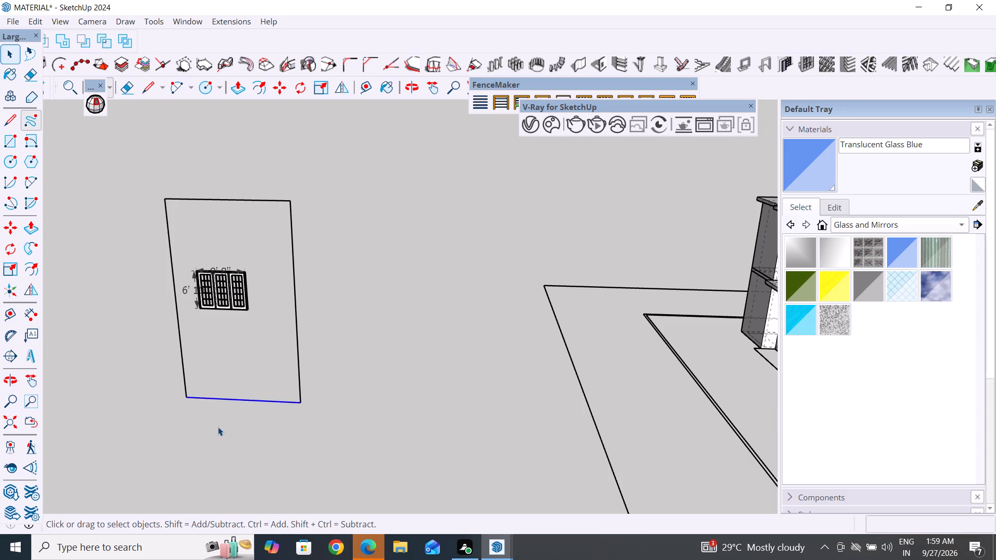
key(Delete)
drag(307, 243, 290, 366)
key(Delete)
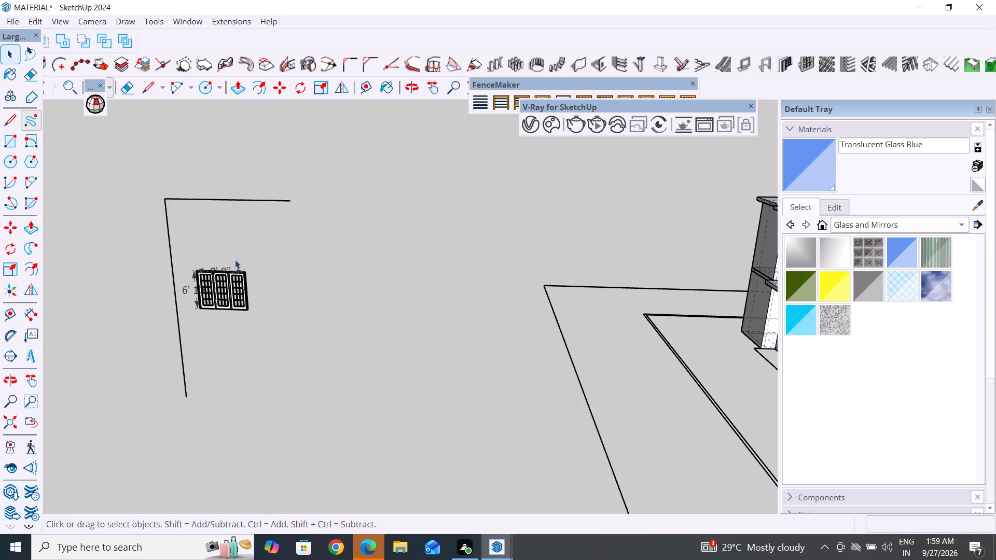
drag(240, 171, 139, 221)
key(Delete)
Delete the height and width dimension annotations around the three-panel window.
scroll(224, 317, up, 3)
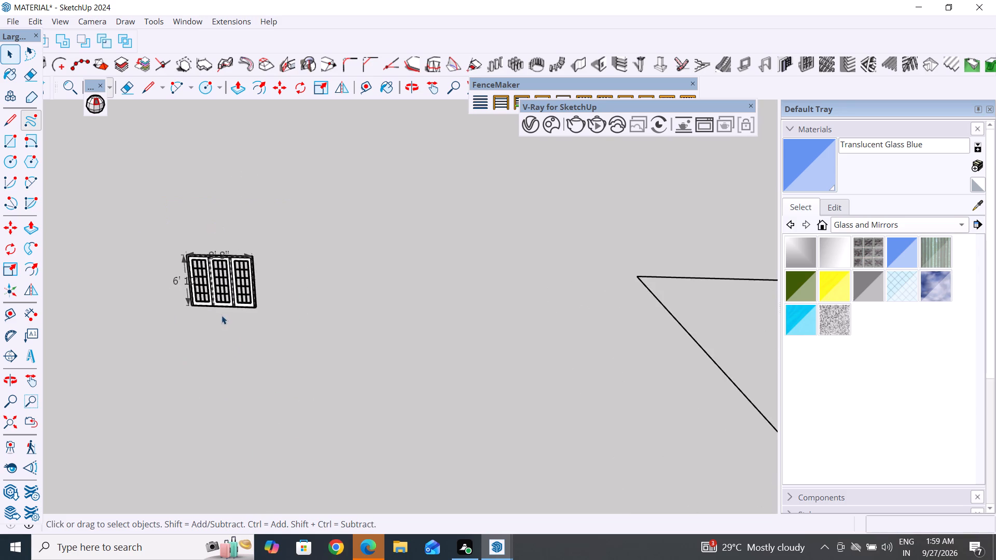
scroll(229, 305, up, 4)
scroll(155, 279, up, 4)
click(169, 256)
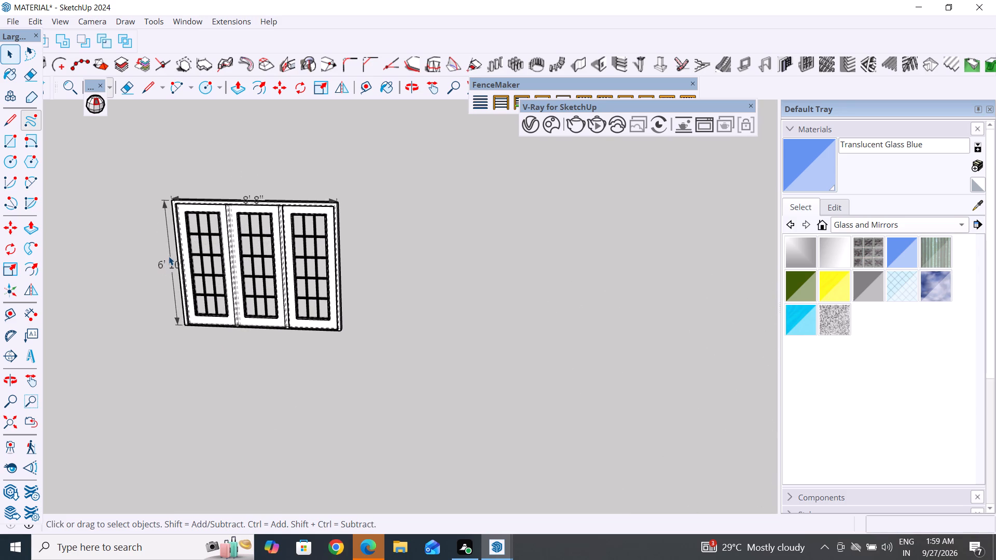
scroll(175, 236, up, 4)
middle_drag(176, 242, 231, 137)
scroll(132, 292, up, 3)
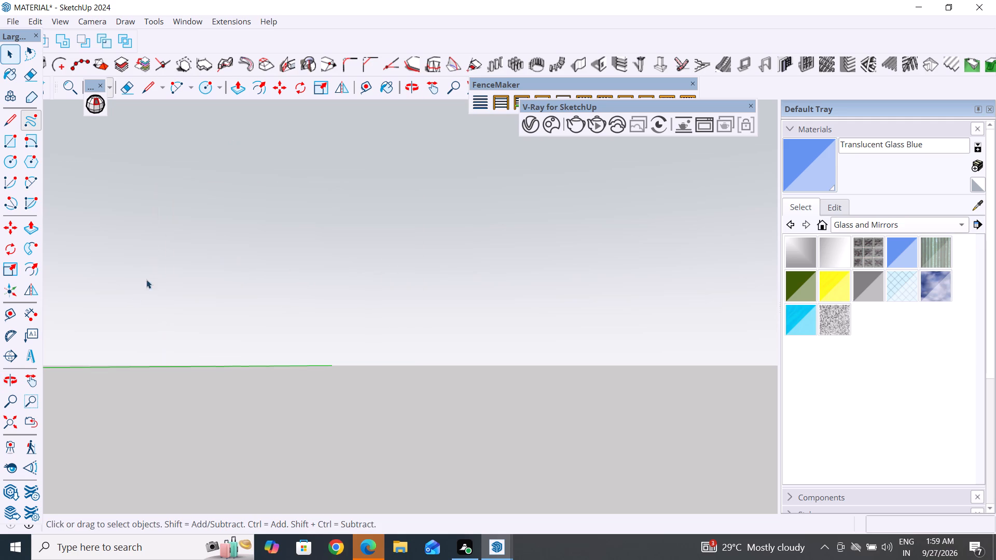
scroll(288, 341, down, 9)
scroll(534, 399, up, 2)
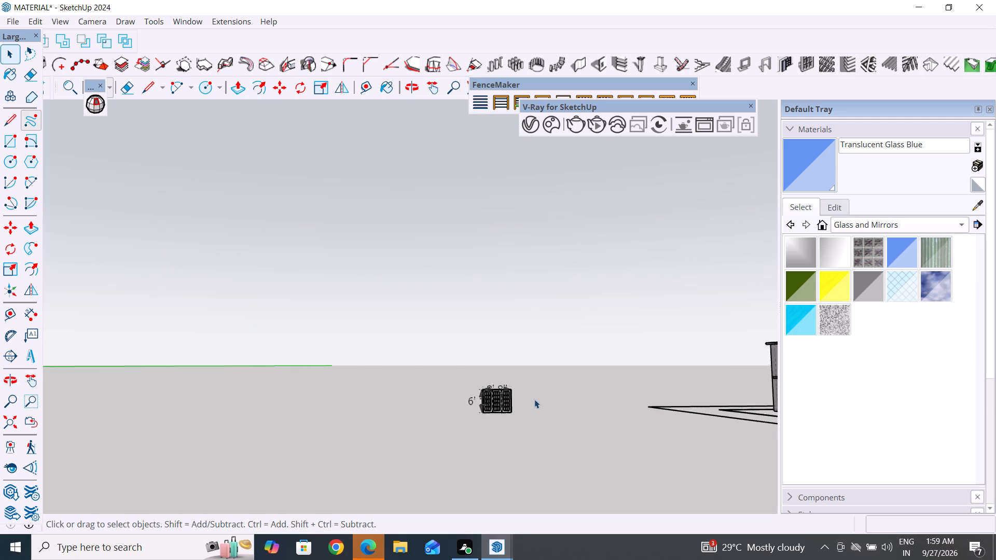
scroll(534, 399, up, 3)
scroll(449, 419, up, 9)
scroll(509, 402, down, 2)
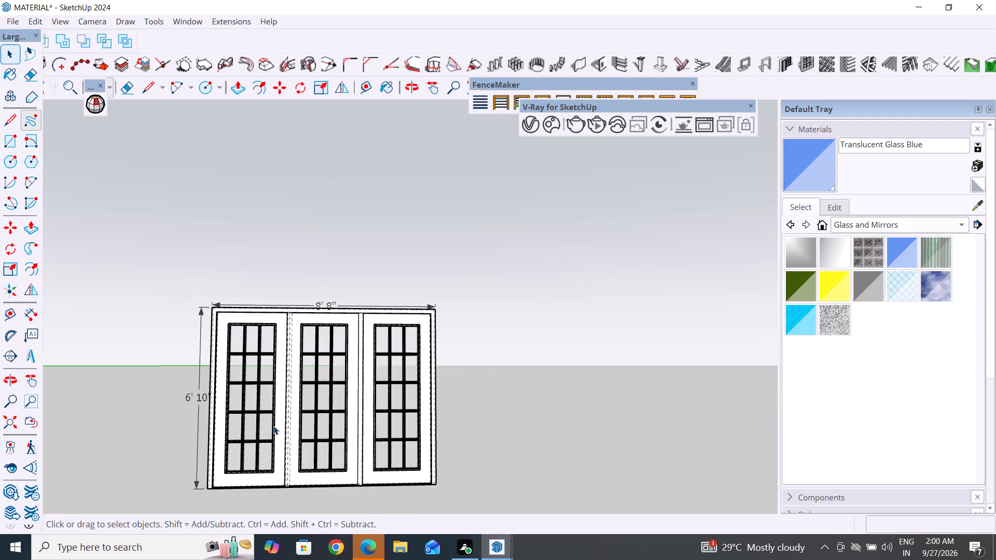
drag(205, 364, 184, 389)
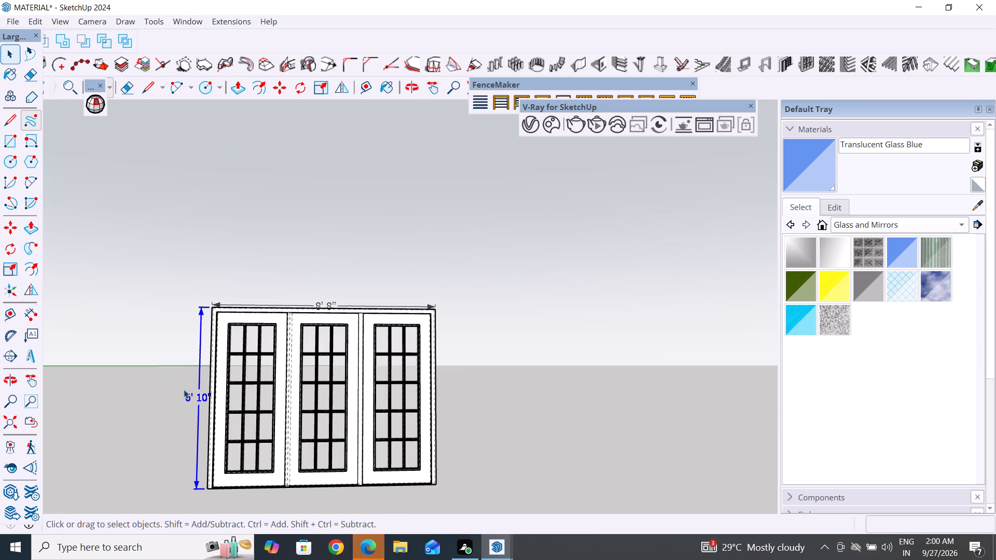
key(Delete)
scroll(334, 303, up, 4)
scroll(333, 303, down, 4)
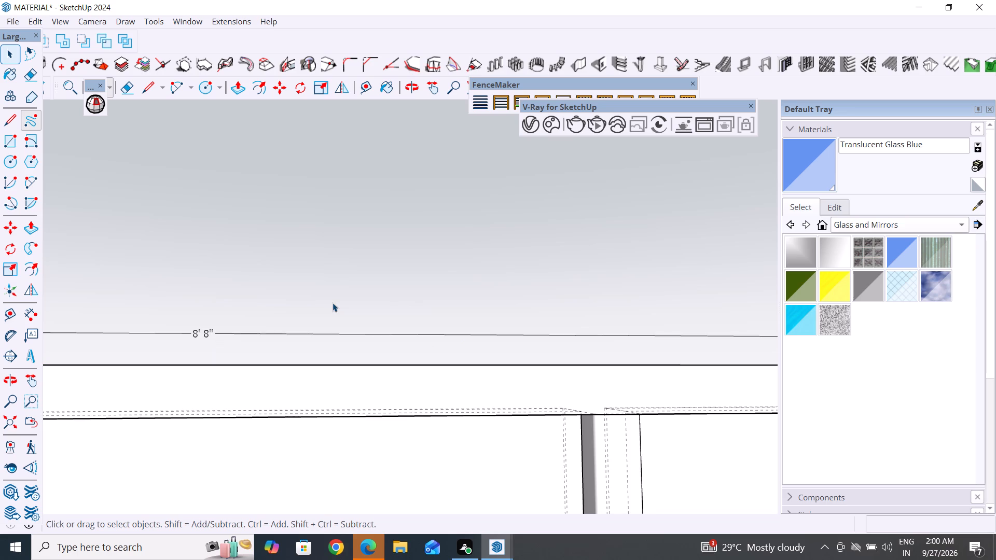
click(363, 335)
key(Delete)
Copy the whole cleaned-up three-panel window from beside the building to the lower corner of the wide ground-floor opening next to the blue-glass corner window.
scroll(377, 315, down, 10)
scroll(377, 343, up, 8)
drag(464, 222, 343, 320)
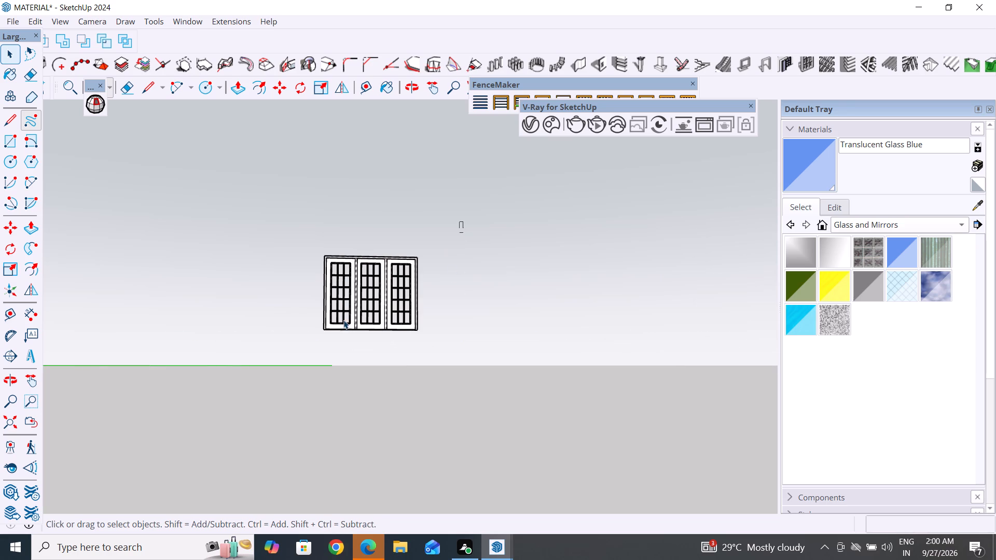
drag(343, 320, 288, 352)
right_click(356, 319)
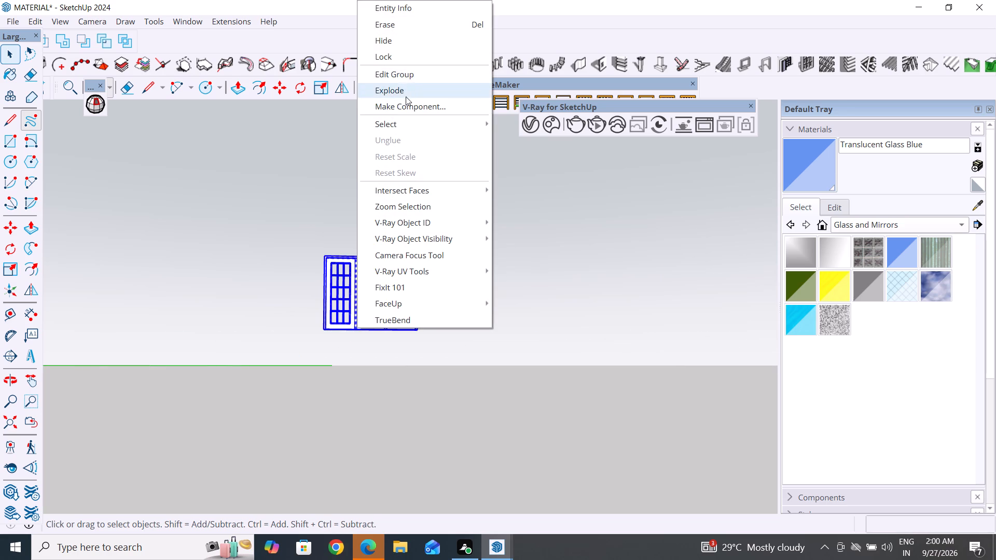
click(615, 296)
click(397, 316)
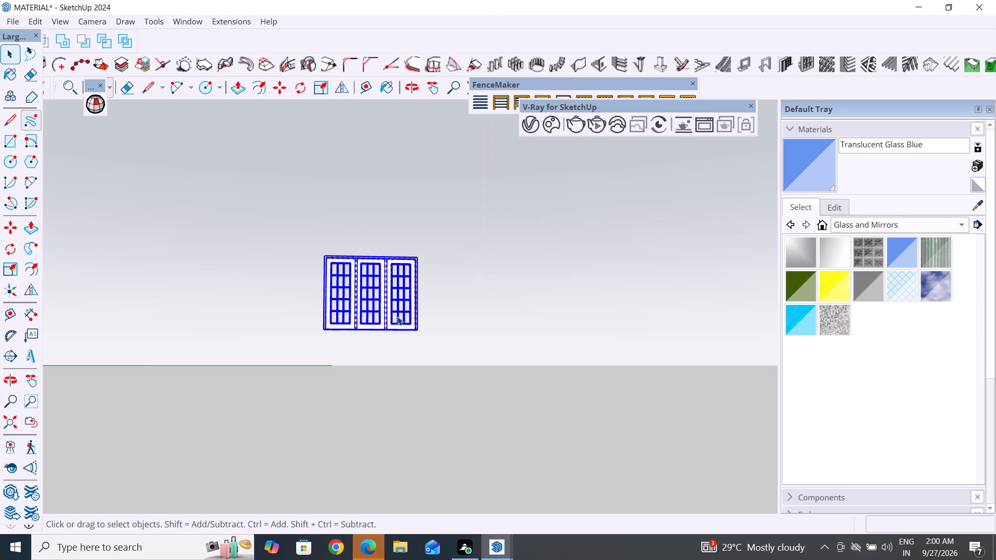
key(m)
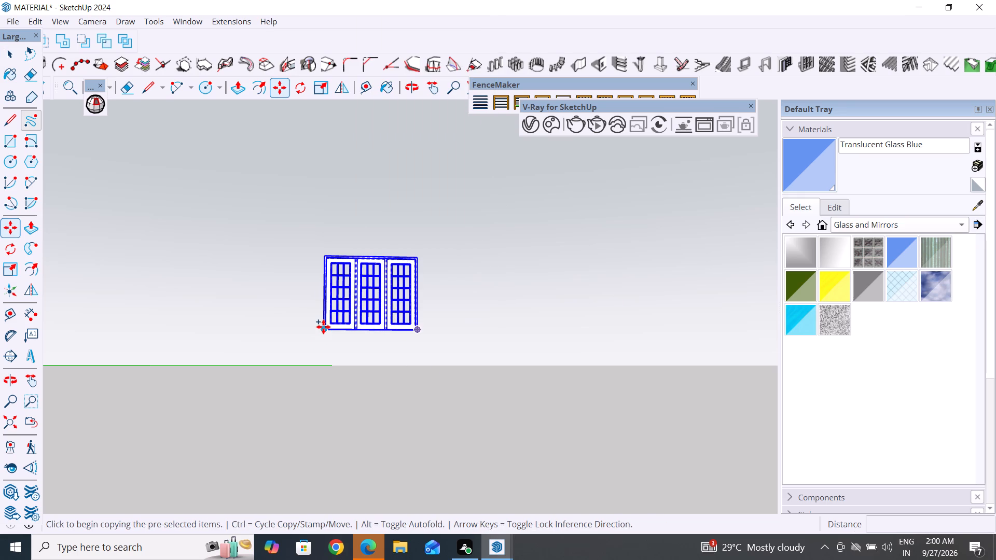
click(323, 327)
scroll(323, 328, down, 20)
scroll(323, 328, down, 2)
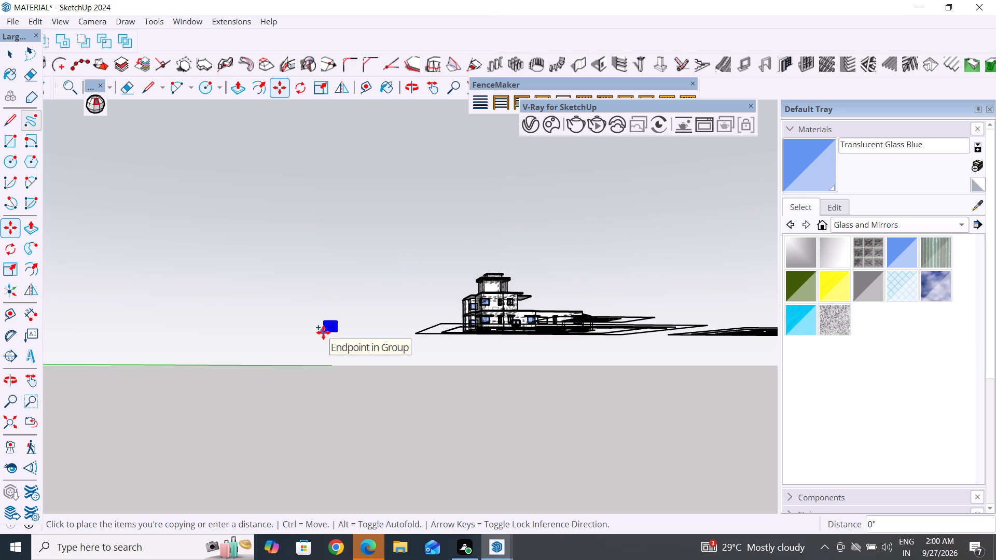
scroll(550, 306, up, 11)
middle_drag(527, 340, 505, 425)
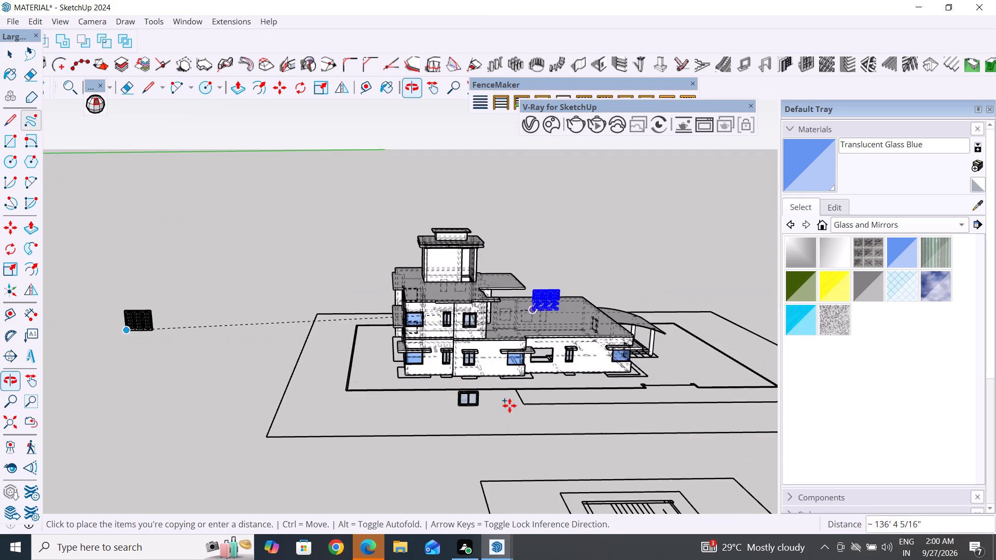
scroll(513, 394, up, 11)
middle_drag(558, 357, 443, 345)
scroll(499, 327, up, 5)
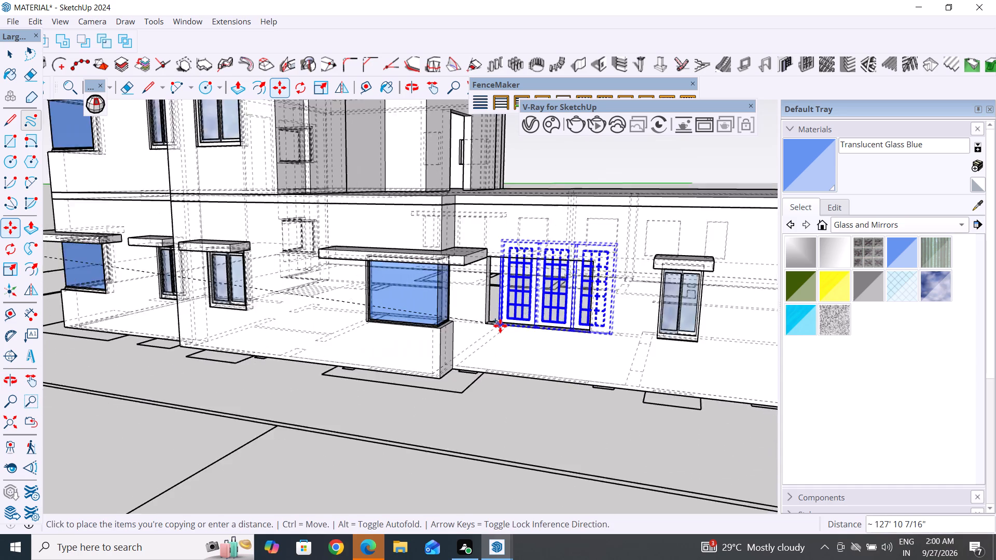
scroll(501, 325, up, 11)
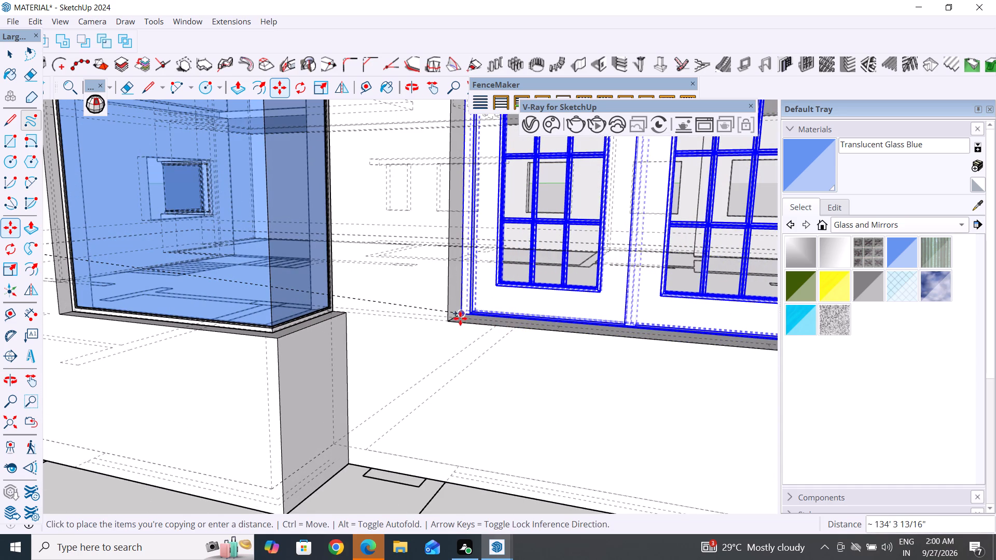
scroll(458, 319, up, 5)
middle_drag(466, 320, 387, 376)
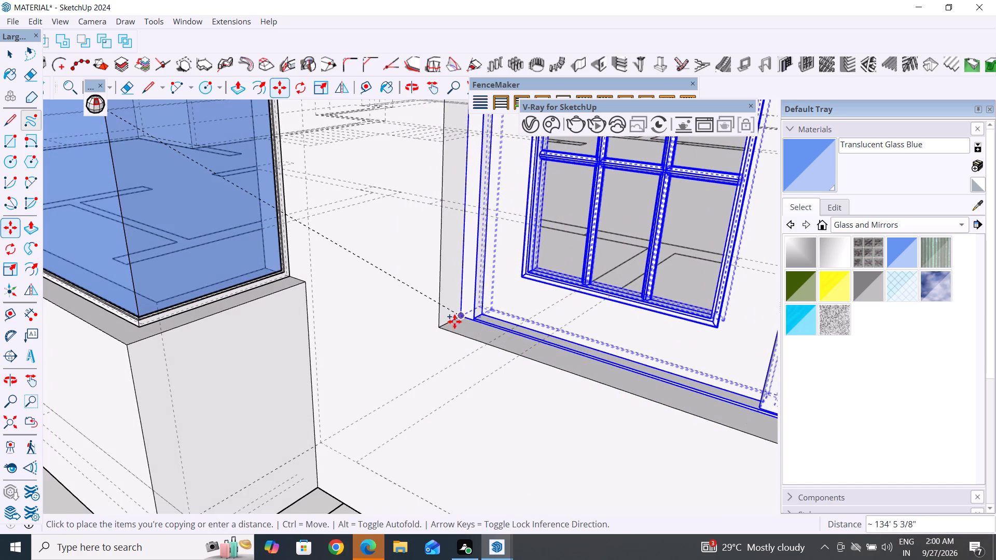
middle_drag(457, 317, 409, 342)
scroll(439, 331, up, 1)
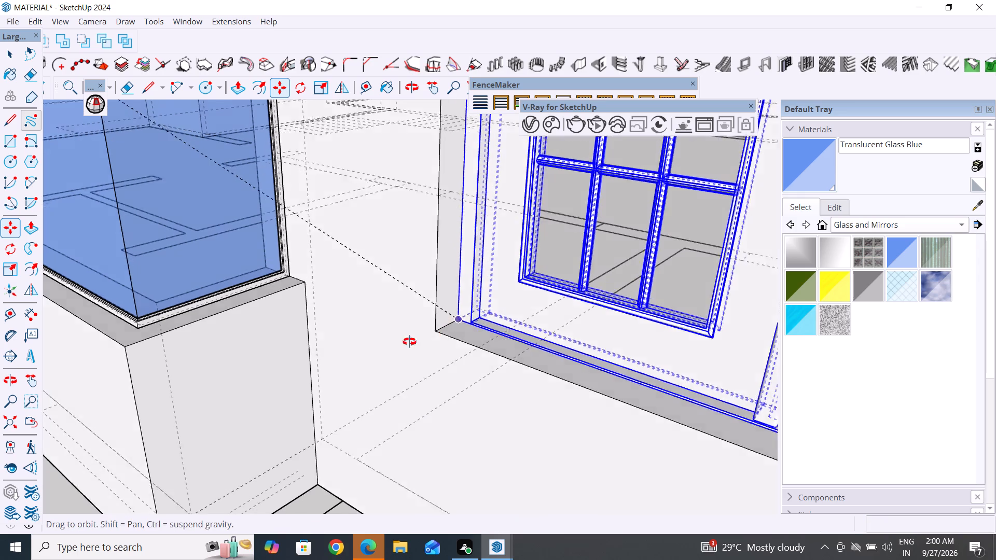
middle_drag(409, 342, 477, 298)
scroll(471, 305, up, 10)
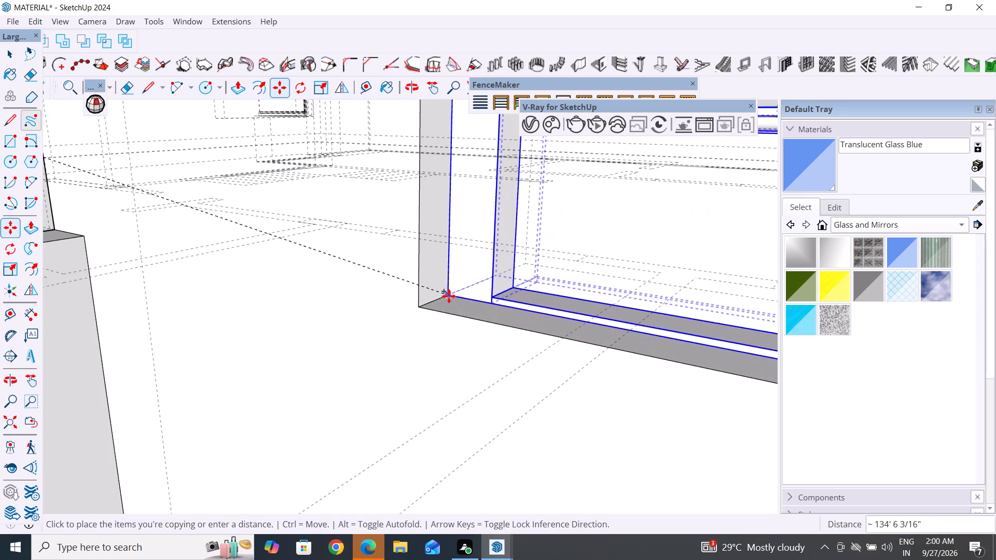
click(447, 296)
Scale the copied three-panel window uniformly to about 0.55 so its height roughly fits the ground-floor opening.
scroll(549, 305, down, 20)
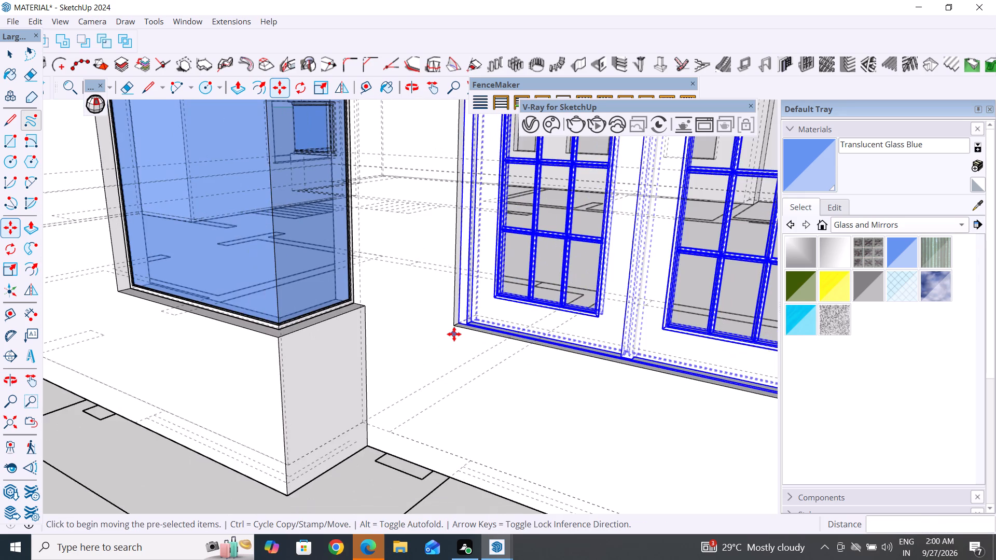
scroll(422, 388, down, 5)
middle_drag(417, 413, 487, 419)
scroll(424, 413, down, 6)
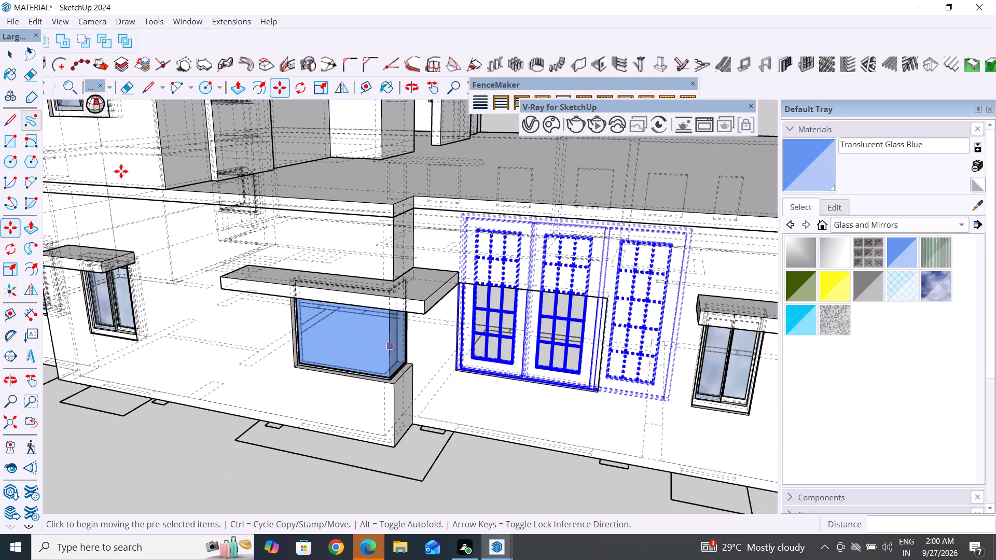
key(s)
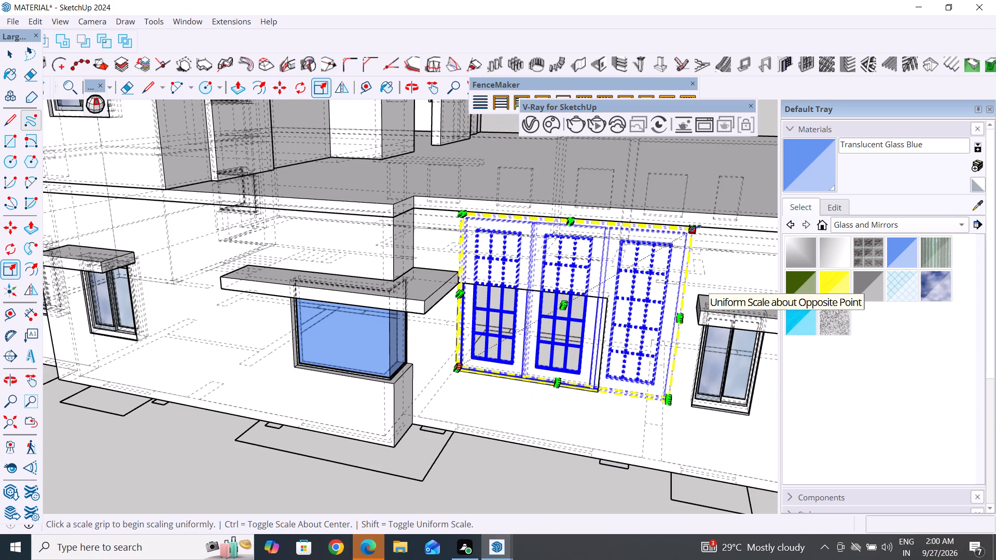
drag(695, 228, 593, 293)
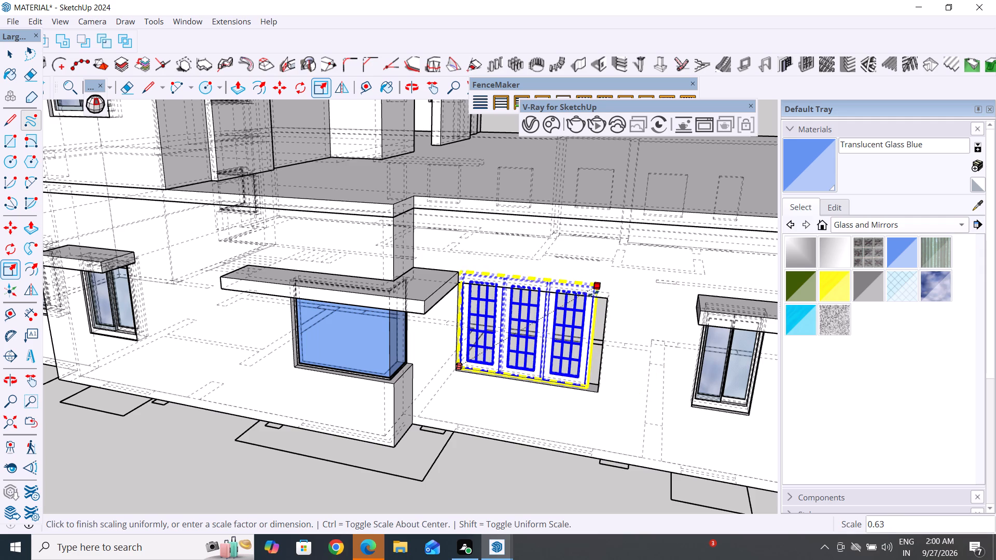
drag(593, 293, 552, 292)
scroll(552, 292, up, 1)
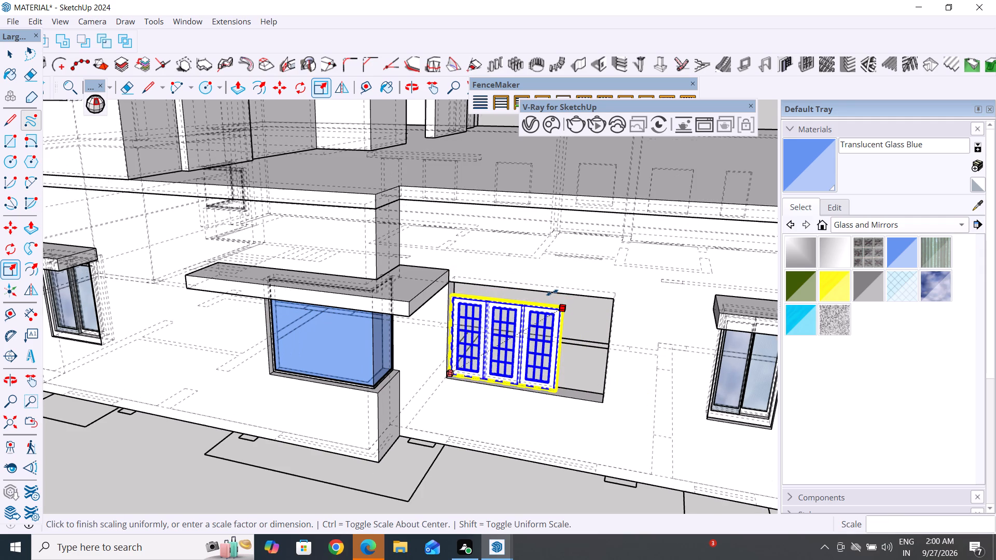
drag(552, 292, 599, 297)
scroll(552, 292, up, 5)
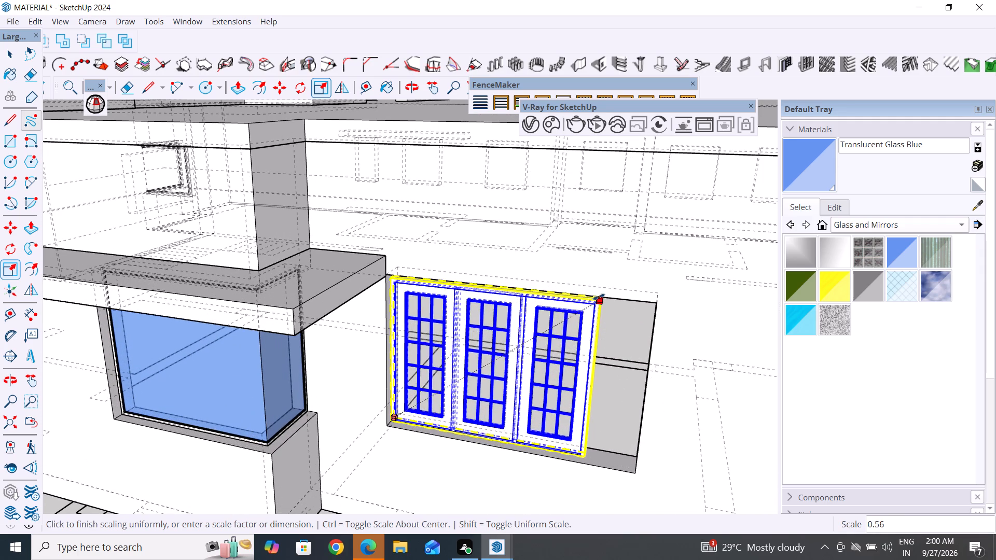
drag(599, 297, 576, 299)
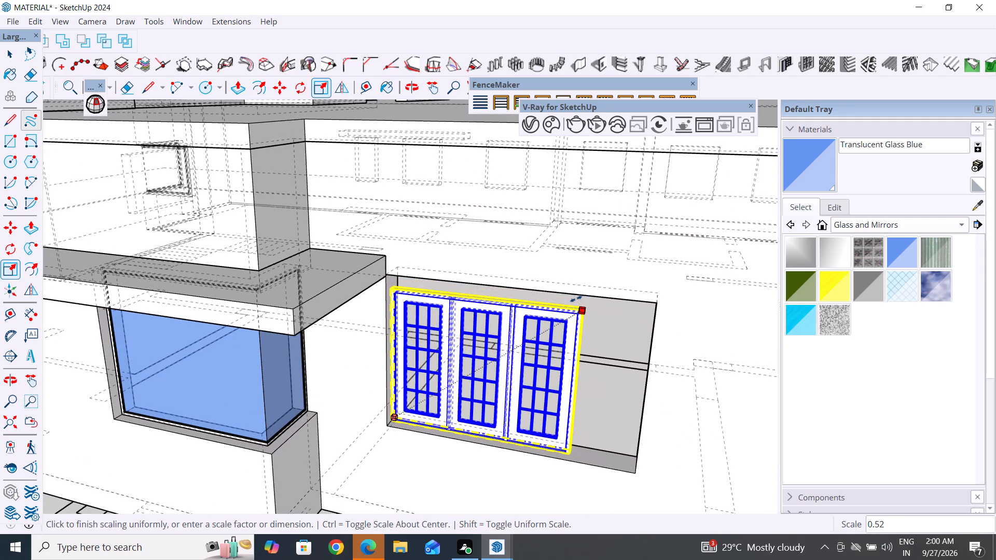
drag(576, 299, 590, 298)
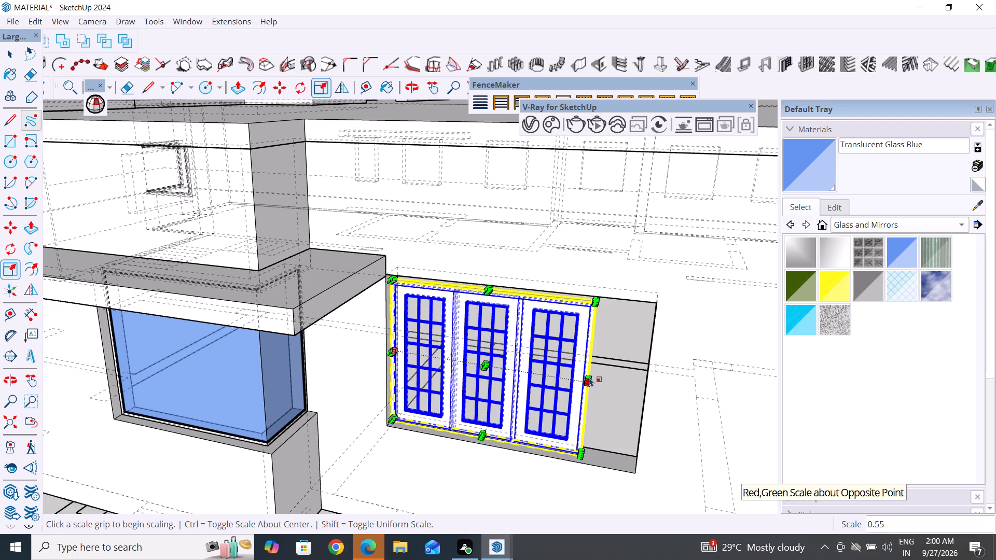
Stretch the three-panel window's width along the green axis by about 1.26 to reach the far side of the opening.
scroll(656, 395, up, 3)
middle_drag(687, 398, 566, 424)
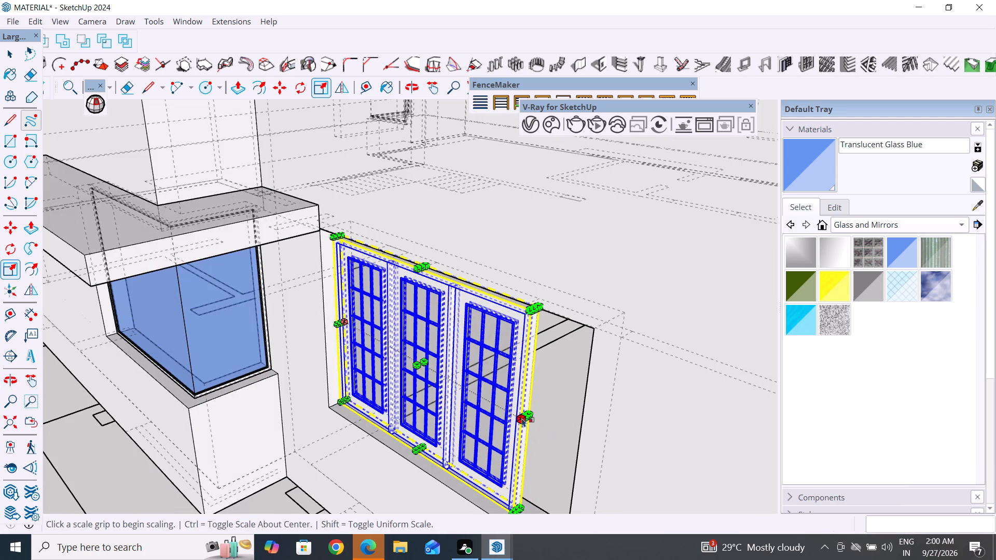
scroll(538, 422, up, 7)
scroll(490, 385, down, 4)
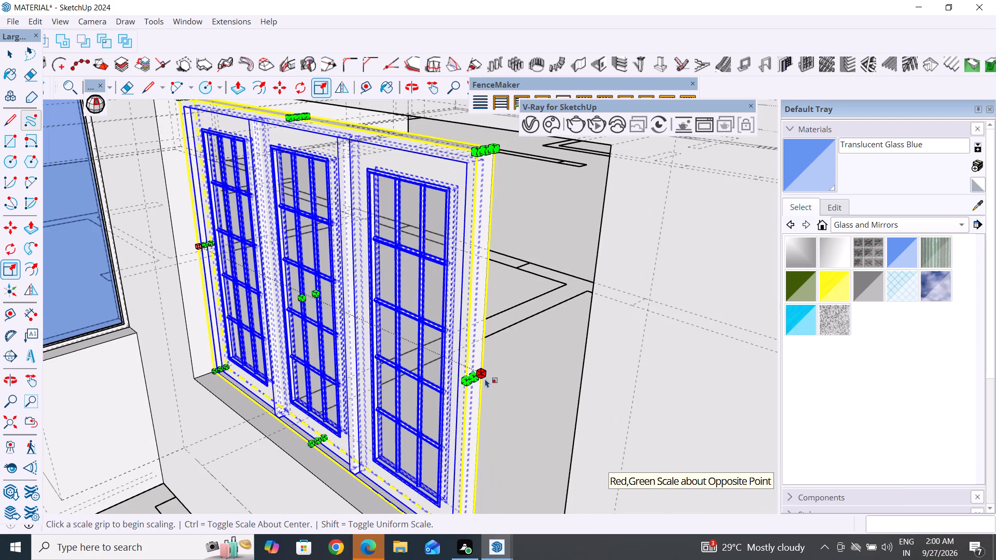
click(476, 378)
scroll(476, 378, down, 5)
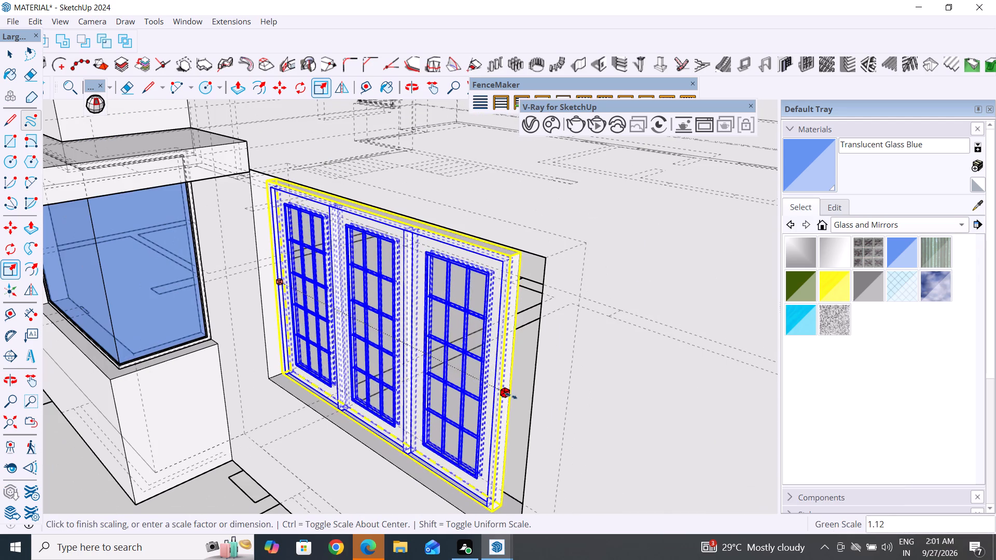
middle_drag(551, 414, 682, 379)
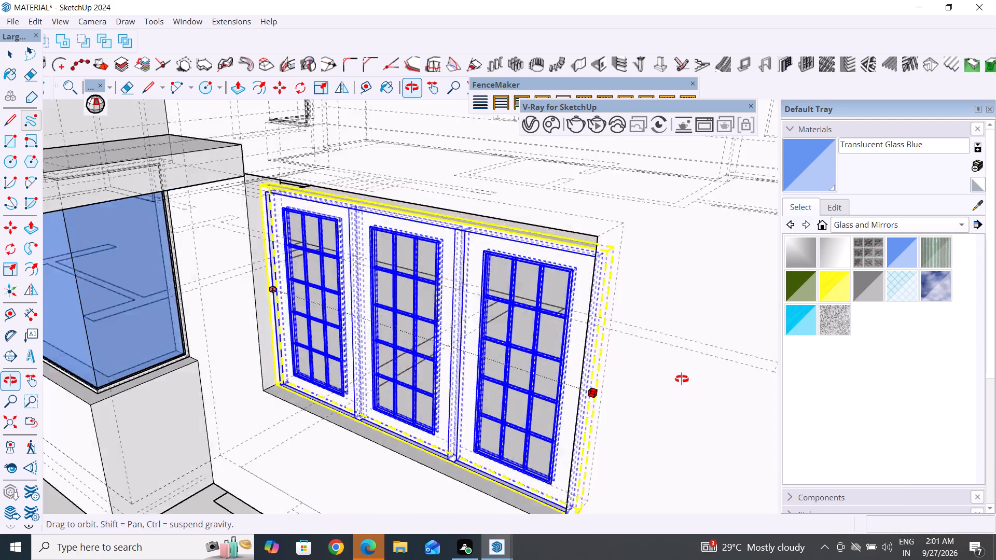
middle_drag(682, 379, 735, 342)
scroll(649, 315, up, 4)
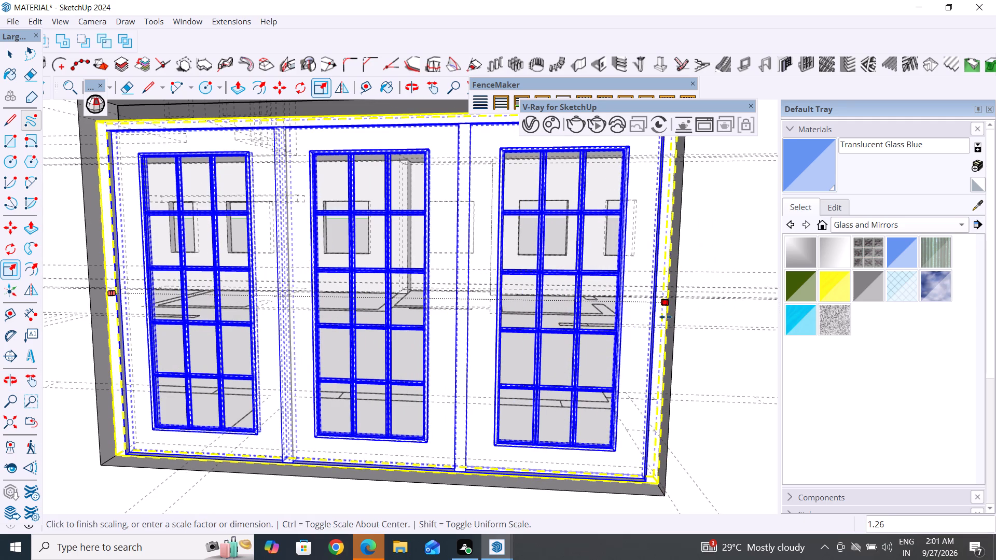
click(666, 317)
Stretch the three-panel window's height slightly along the blue axis to meet the top edge of the ground-floor opening.
middle_drag(494, 419, 513, 491)
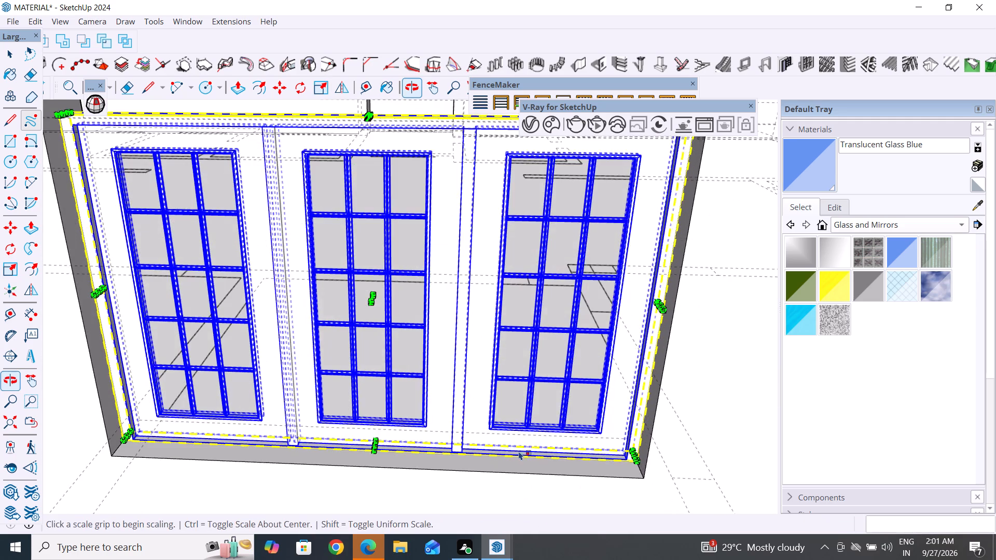
scroll(513, 416, down, 5)
scroll(451, 253, up, 4)
scroll(428, 195, up, 4)
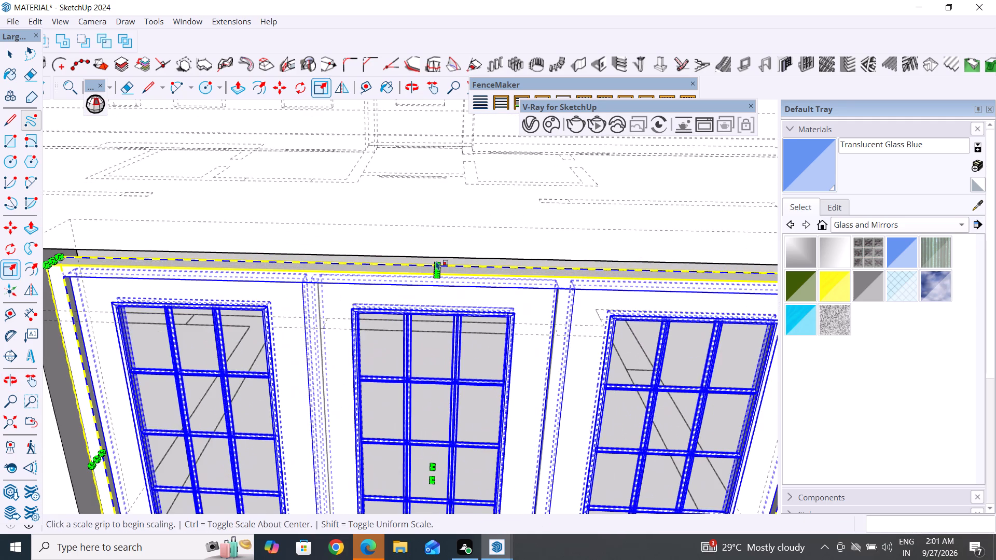
middle_drag(436, 261, 482, 120)
scroll(391, 278, up, 5)
middle_drag(469, 281, 473, 309)
scroll(471, 309, down, 13)
scroll(379, 387, down, 7)
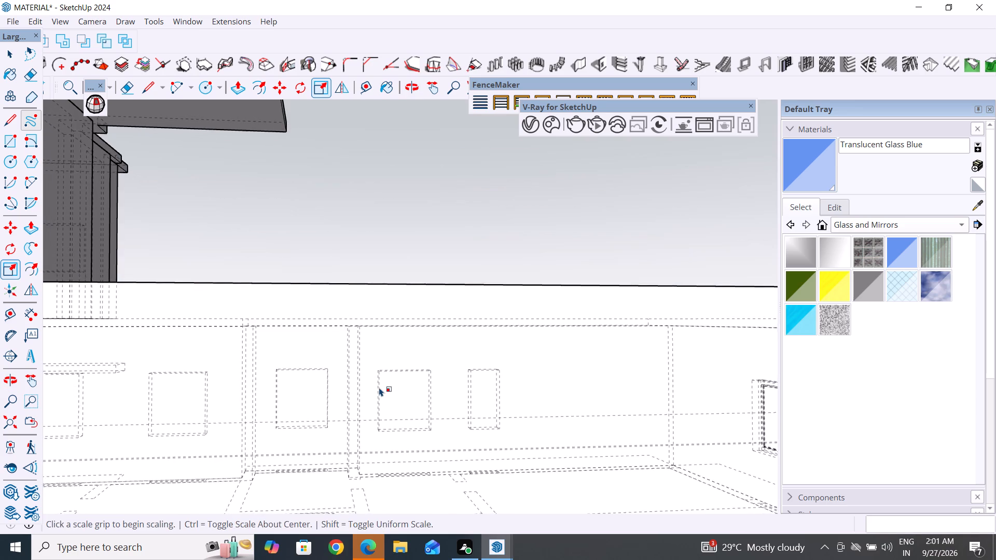
scroll(379, 387, down, 14)
scroll(379, 387, down, 17)
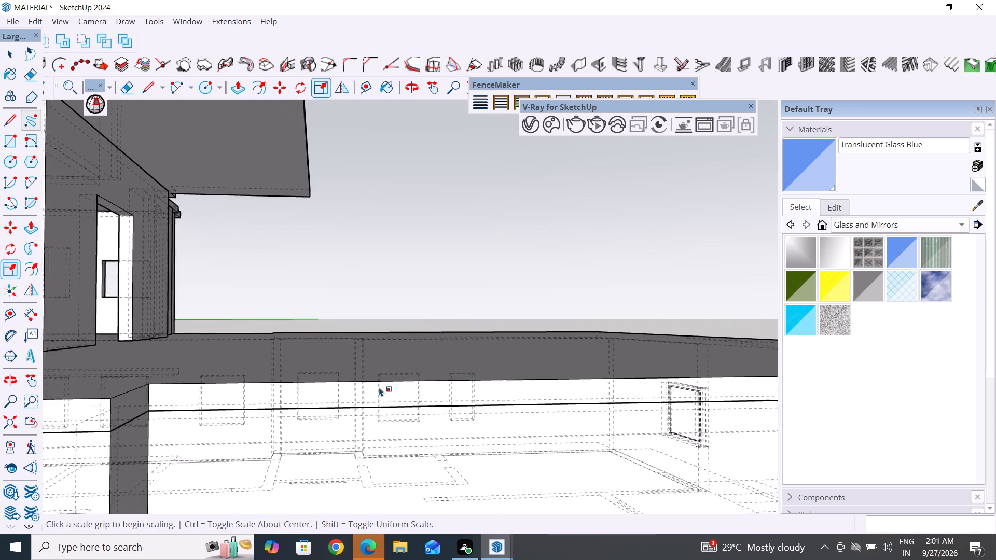
scroll(379, 387, down, 9)
scroll(385, 467, up, 12)
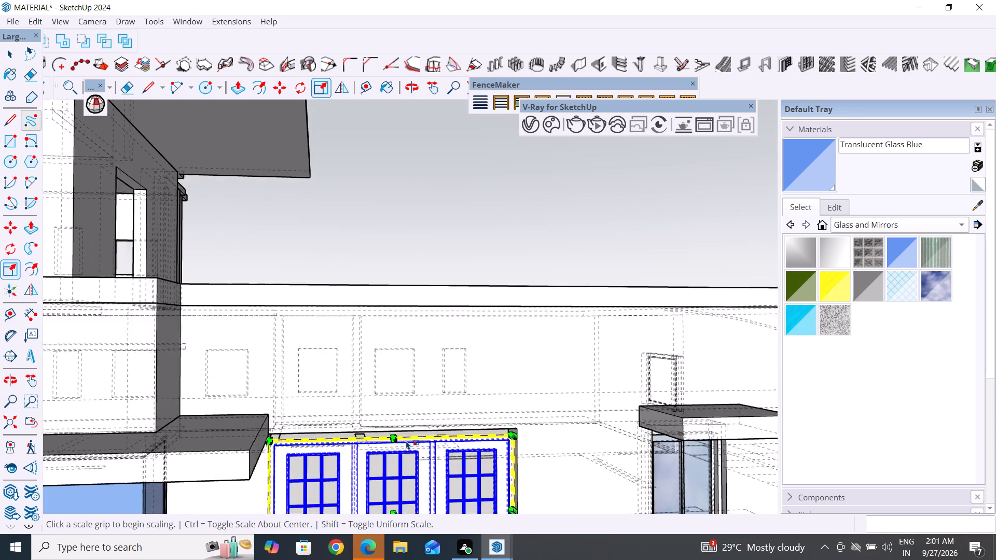
middle_drag(403, 443, 397, 502)
scroll(403, 445, up, 9)
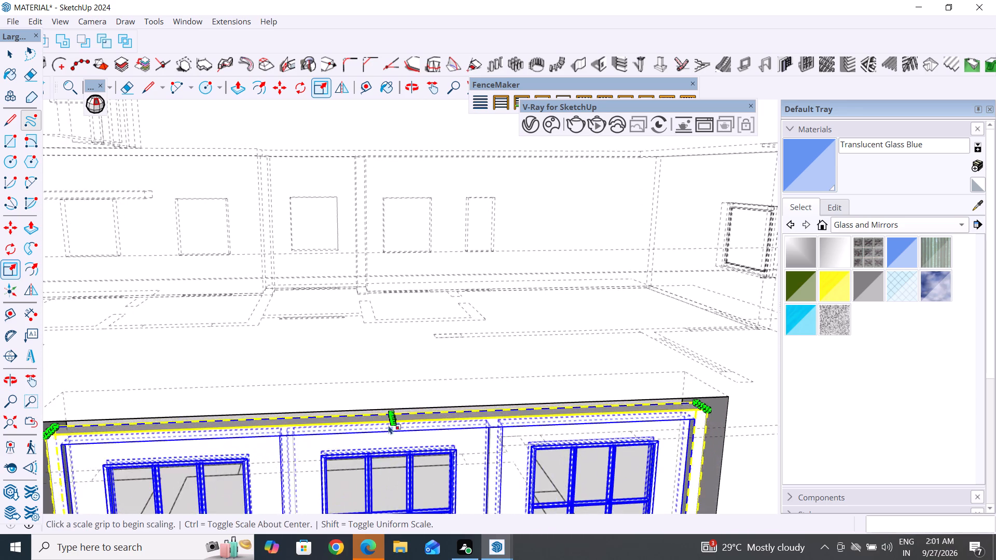
scroll(389, 425, up, 8)
click(395, 412)
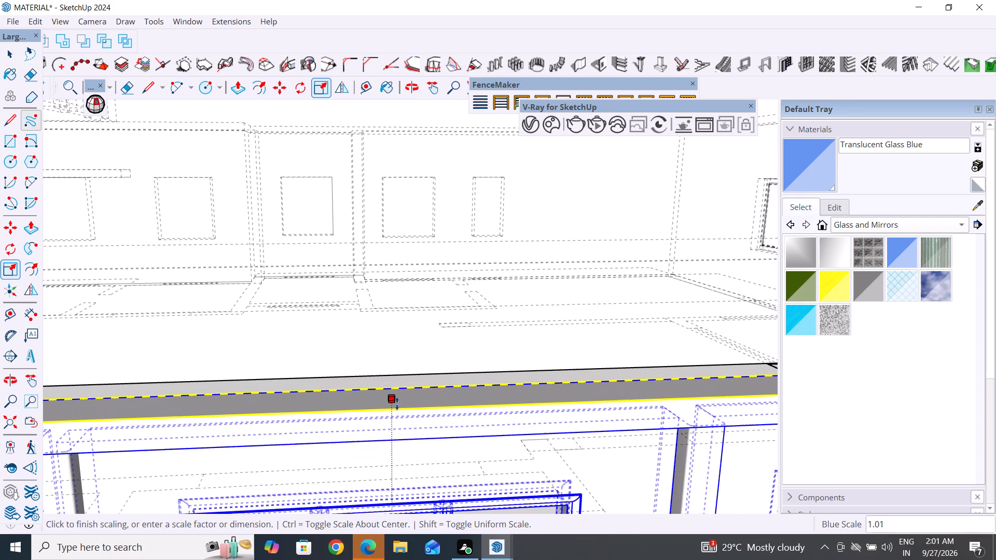
middle_drag(398, 369, 417, 263)
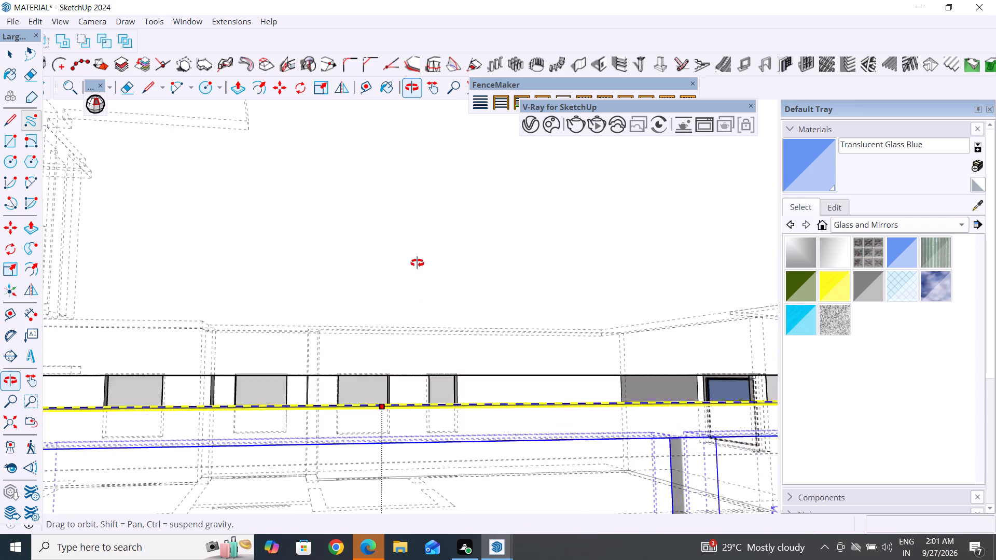
middle_drag(417, 263, 421, 307)
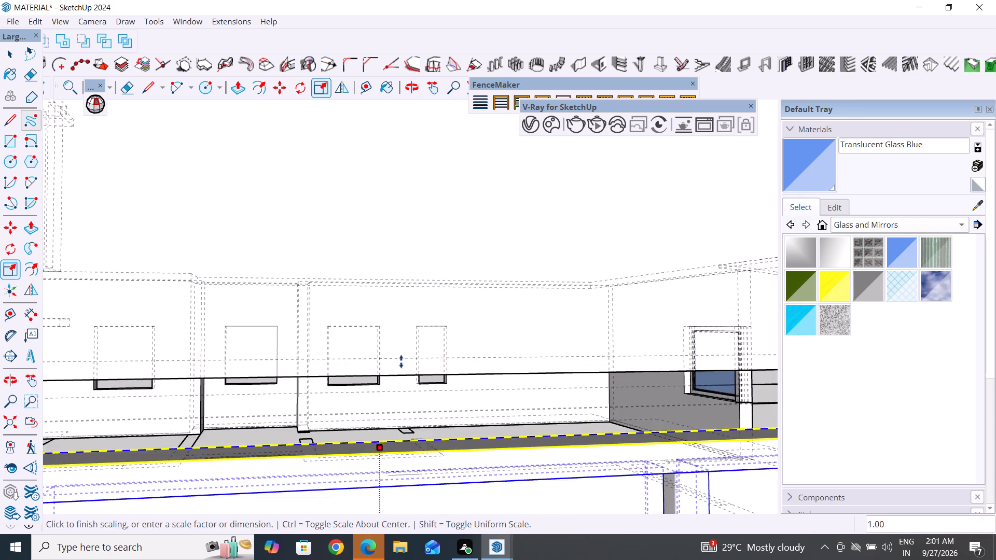
middle_drag(543, 331, 514, 331)
scroll(478, 332, down, 6)
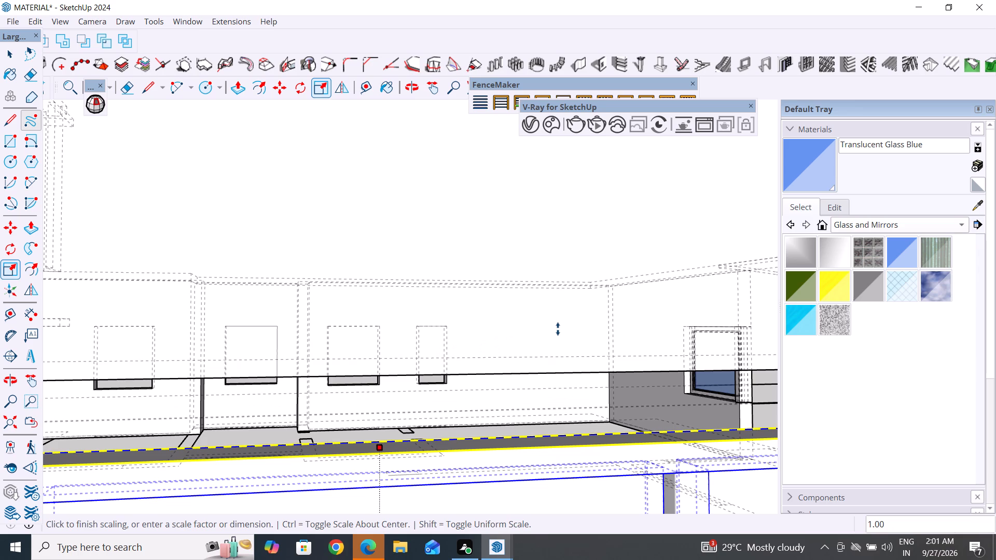
scroll(405, 337, down, 10)
scroll(489, 372, down, 4)
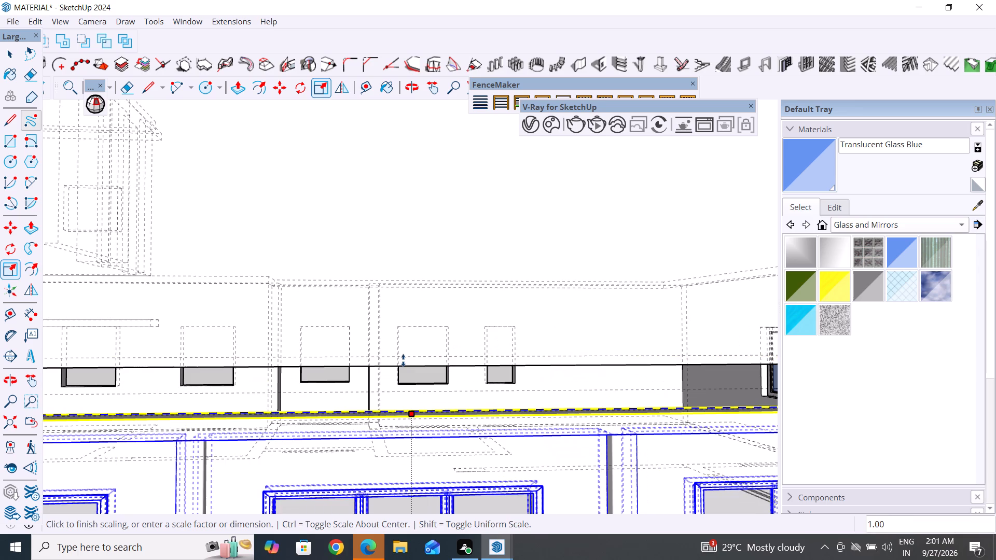
click(412, 364)
scroll(406, 372, up, 5)
scroll(406, 372, down, 1)
click(9, 52)
scroll(448, 297, down, 7)
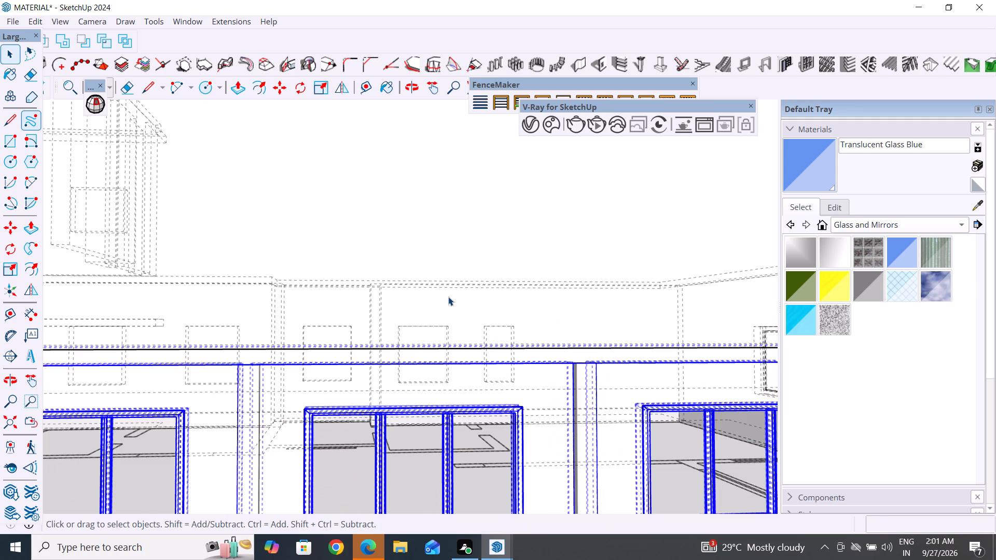
scroll(448, 297, down, 5)
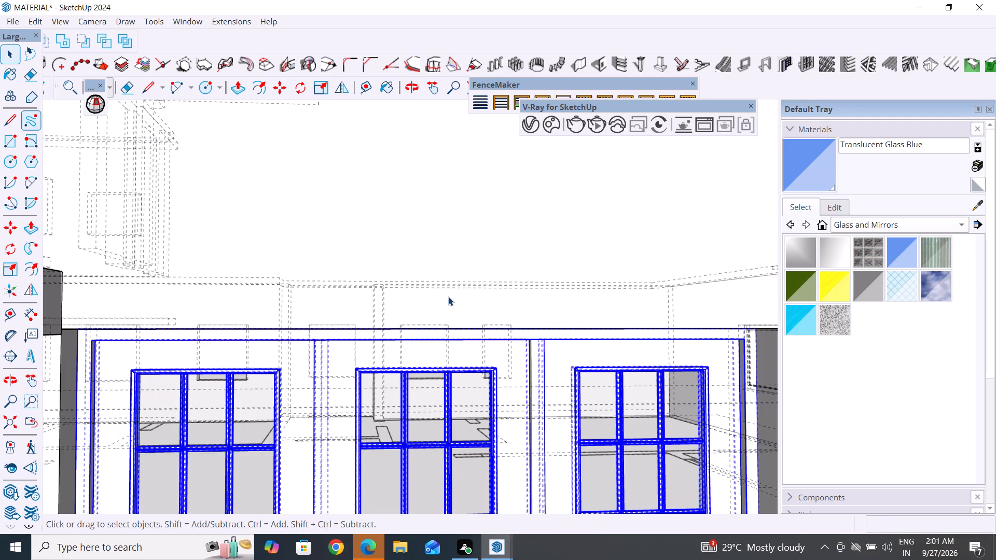
scroll(448, 297, down, 8)
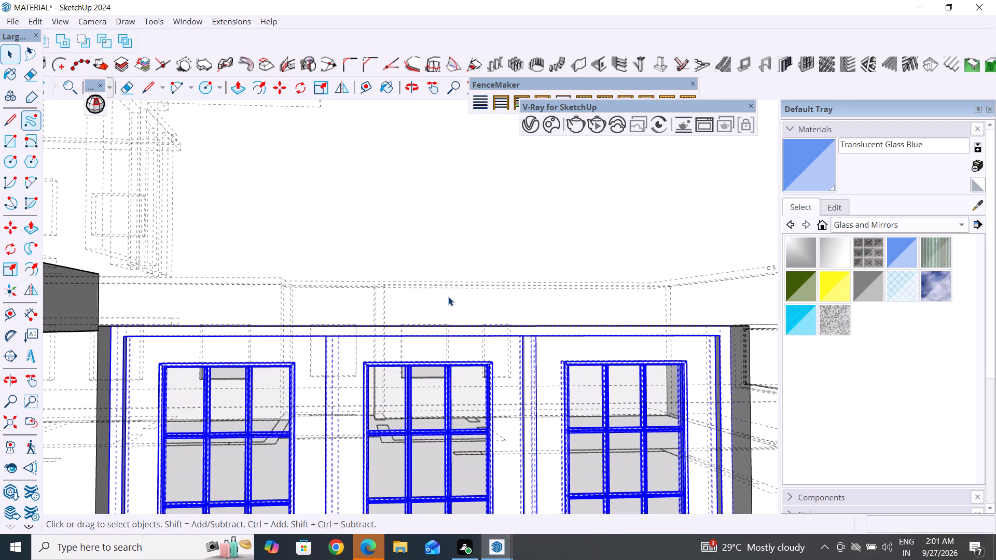
scroll(448, 297, down, 9)
click(511, 140)
Turn off the dashed back-edge display for the whole building model.
middle_drag(464, 367, 448, 297)
middle_drag(448, 297, 391, 441)
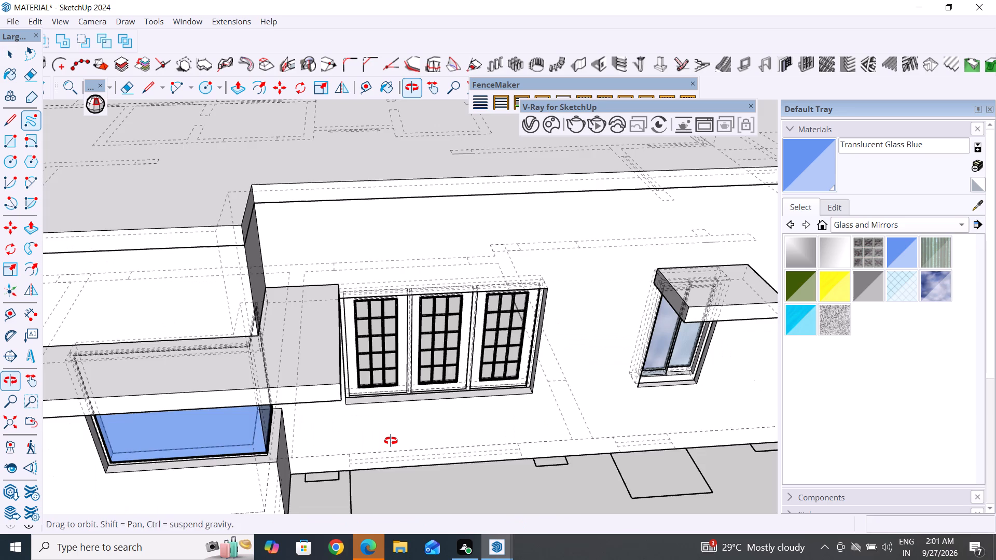
middle_drag(391, 441, 484, 425)
scroll(486, 386, down, 17)
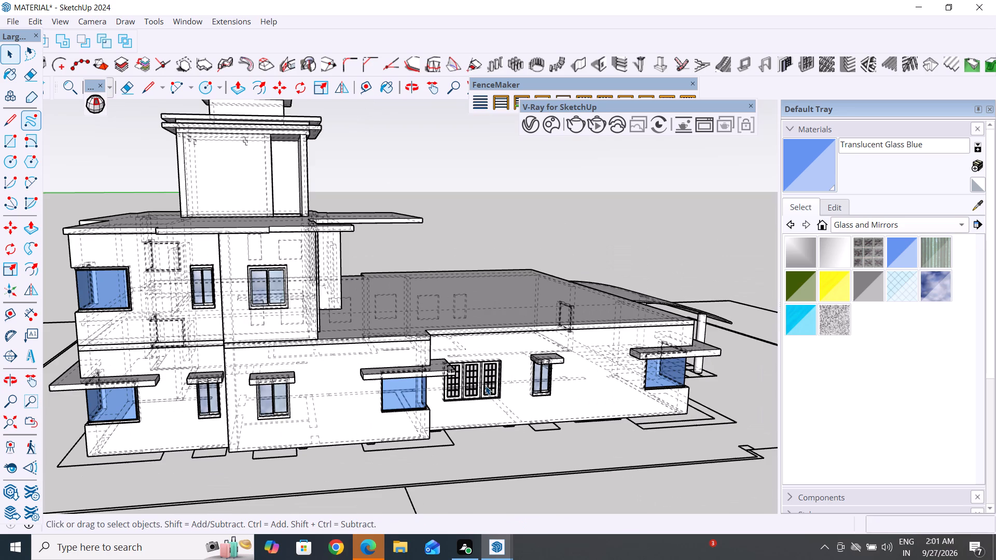
scroll(496, 367, down, 5)
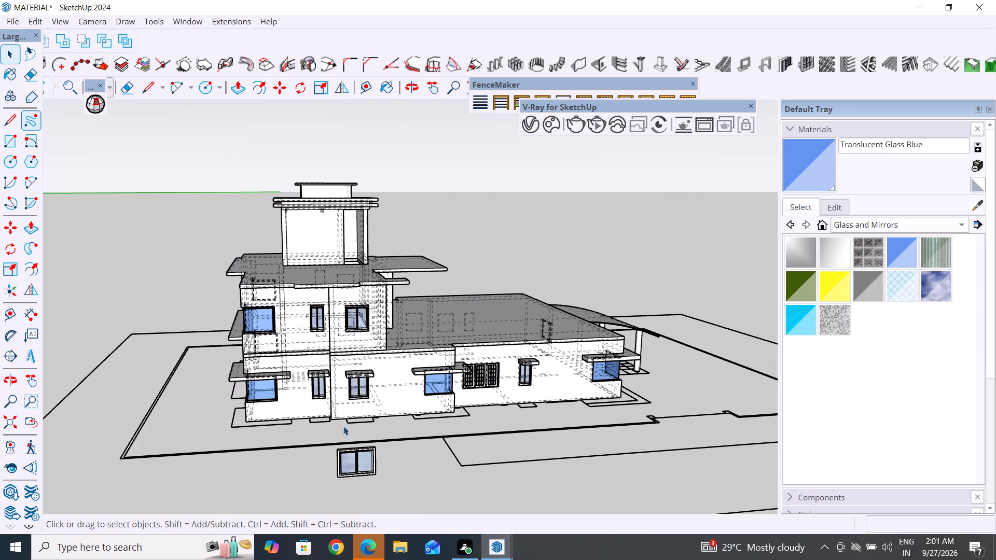
click(201, 427)
key(k)
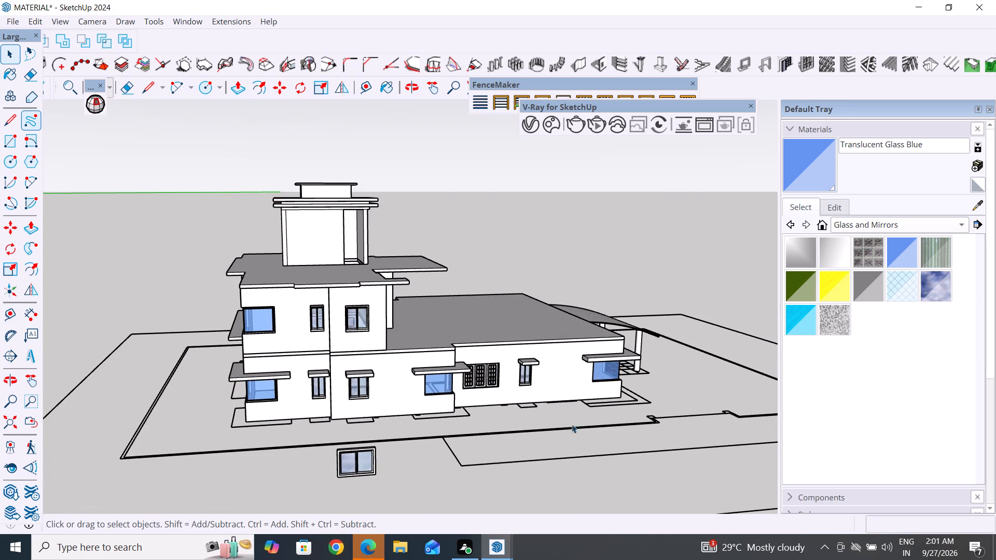
Examine the porch end and the opposite long facade for ground-floor openings that still lack windows.
scroll(707, 349, up, 4)
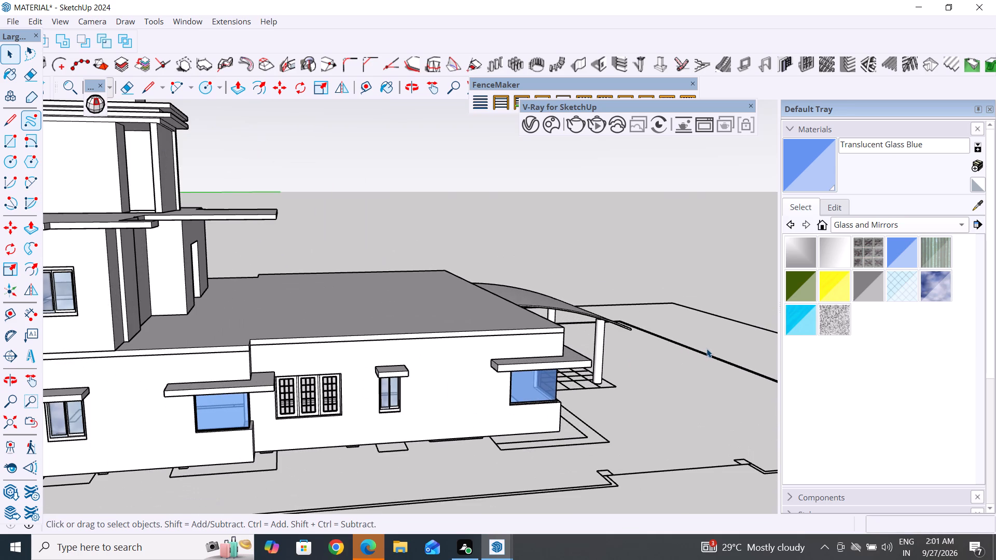
middle_drag(711, 334, 298, 400)
scroll(574, 424, up, 4)
middle_drag(593, 409, 336, 402)
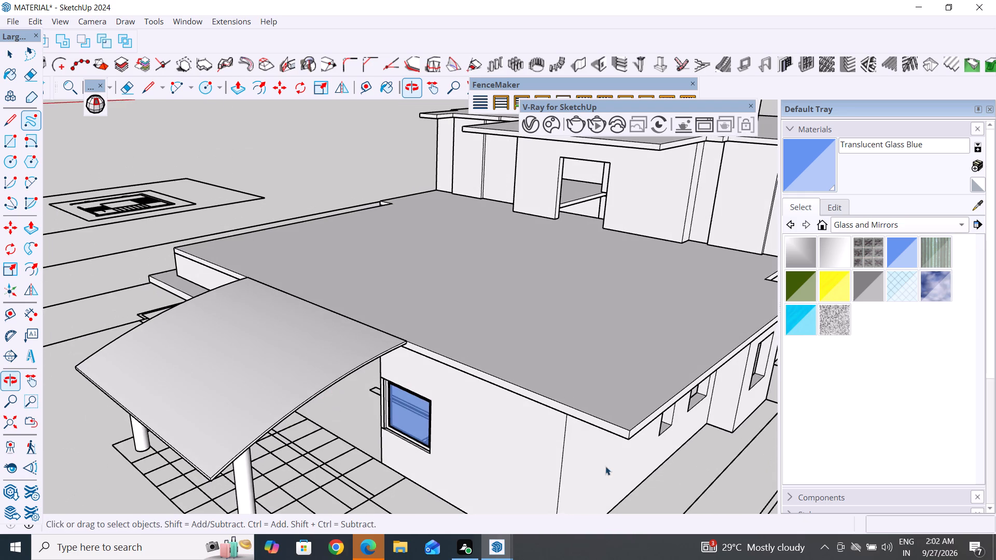
scroll(532, 410, down, 5)
middle_drag(646, 430, 461, 356)
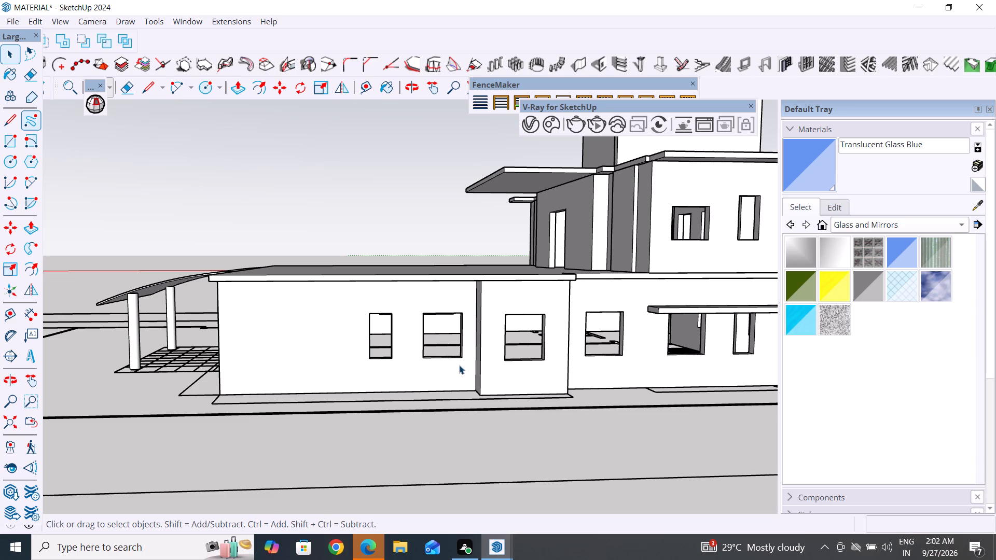
scroll(482, 369, down, 6)
middle_drag(336, 375, 768, 397)
middle_drag(229, 394, 304, 413)
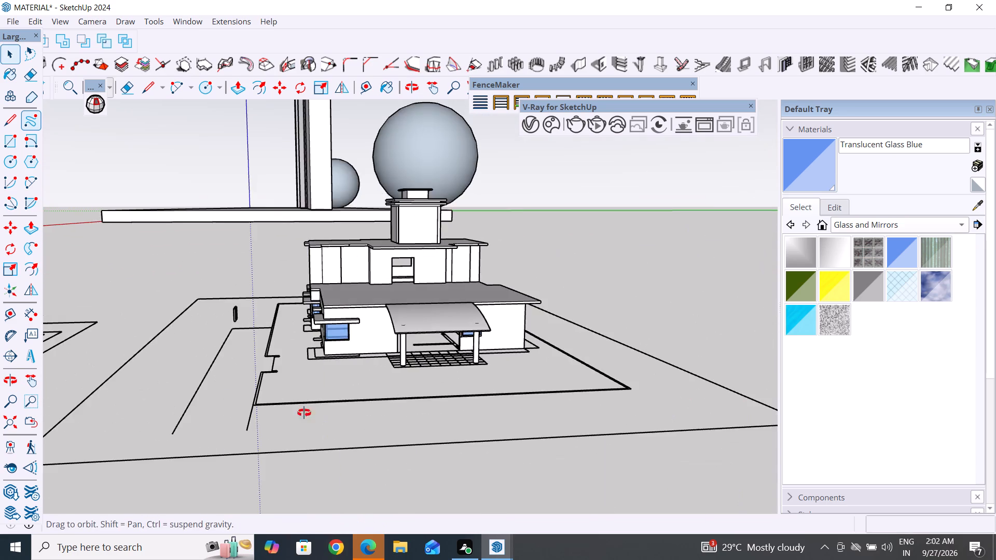
Copy the narrow two-pane sliding window from beside the three-panel window into the opposite facade's narrow ground-floor opening nearest the porch.
middle_drag(304, 413, 637, 398)
scroll(466, 333, up, 5)
scroll(521, 314, up, 10)
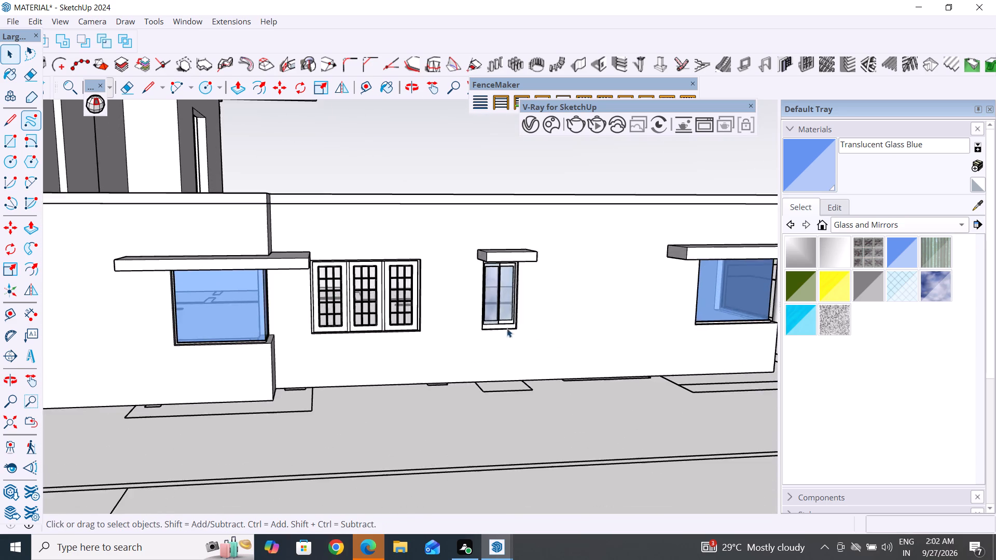
scroll(507, 328, up, 5)
click(479, 331)
middle_drag(562, 337, 492, 356)
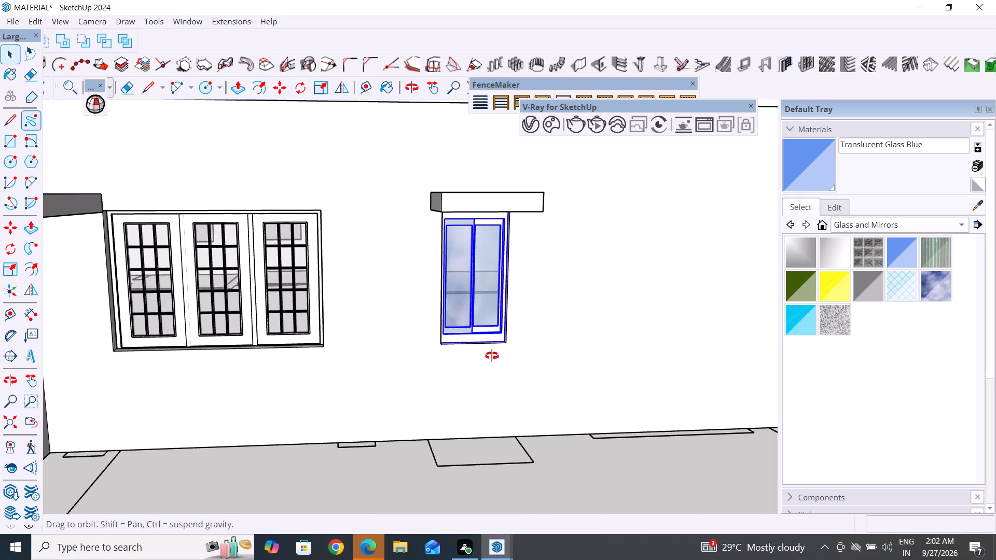
middle_drag(492, 356, 365, 367)
key(m)
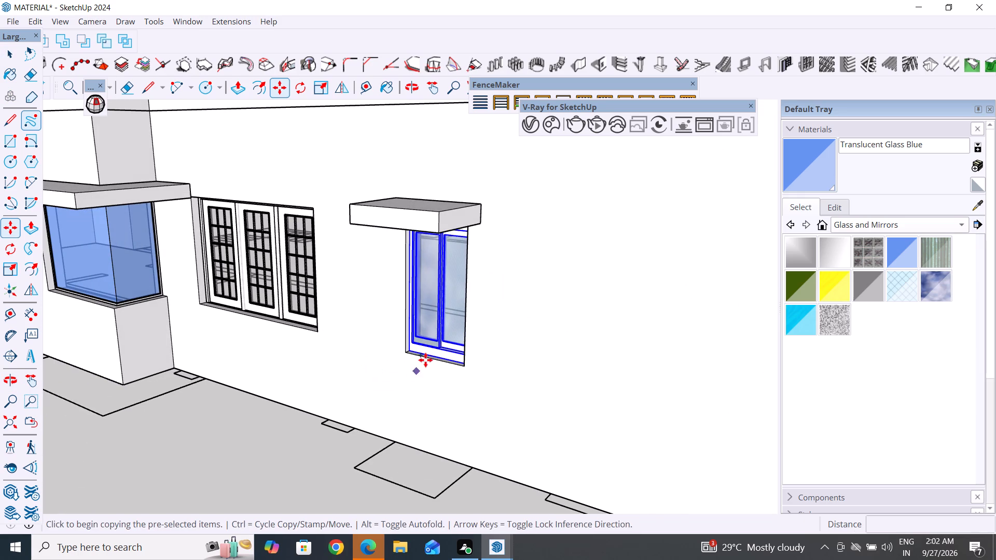
click(469, 368)
scroll(436, 330, down, 11)
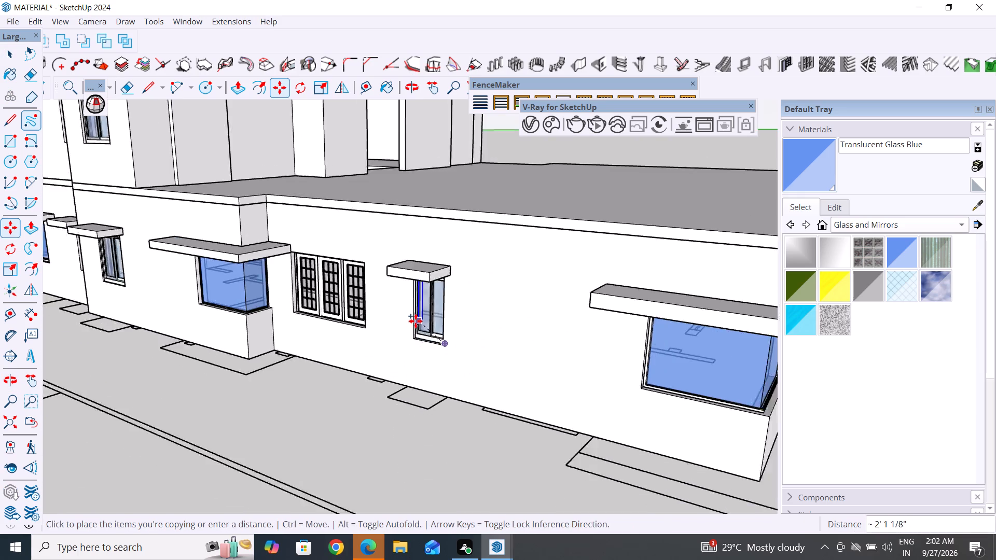
scroll(416, 321, down, 16)
middle_drag(505, 331, 118, 344)
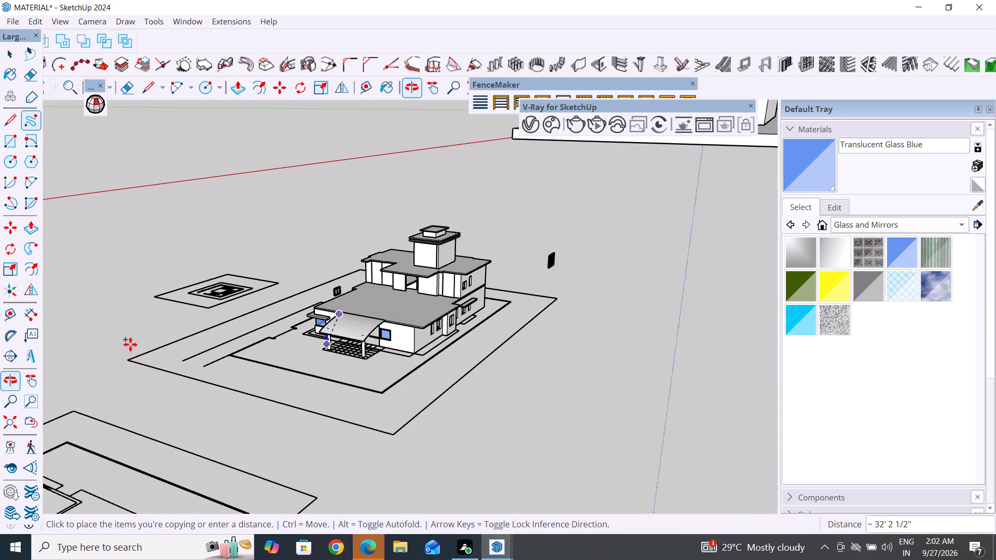
scroll(424, 343, up, 9)
middle_drag(448, 344, 205, 363)
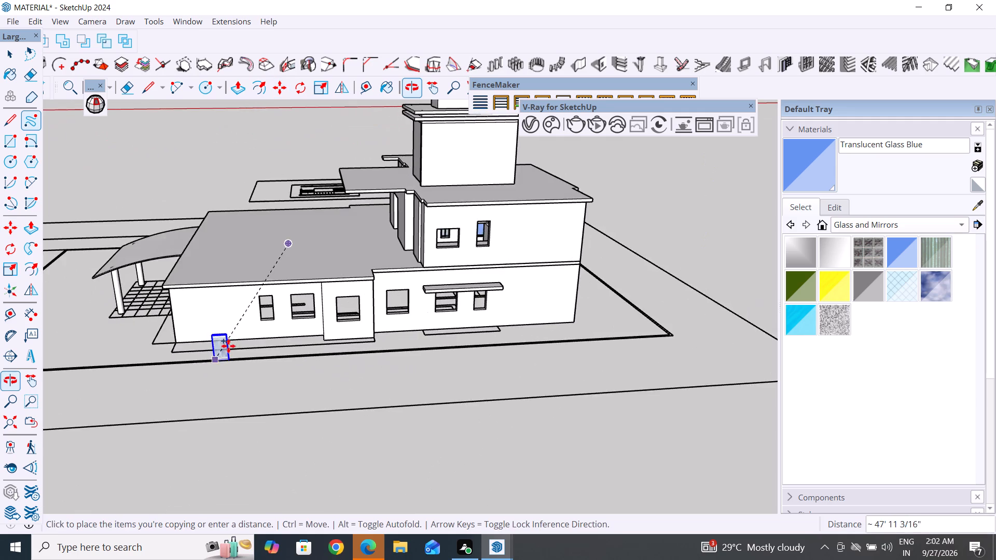
scroll(250, 336, up, 20)
scroll(248, 295, up, 3)
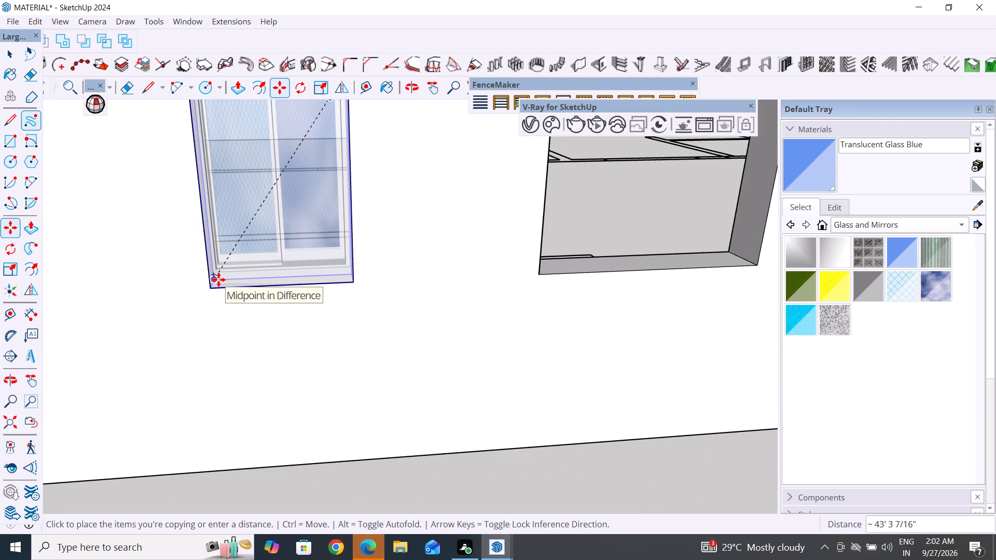
click(218, 279)
scroll(226, 282, up, 3)
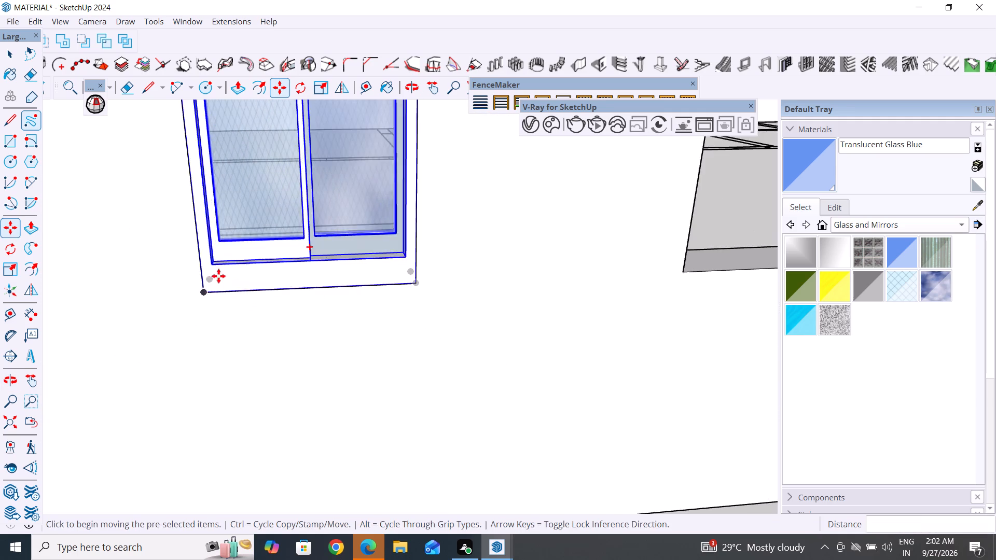
Move the newly copied narrow window about 2 9/16" inward so it sits recessed within its opening.
scroll(218, 276, up, 5)
key(Escape)
click(209, 293)
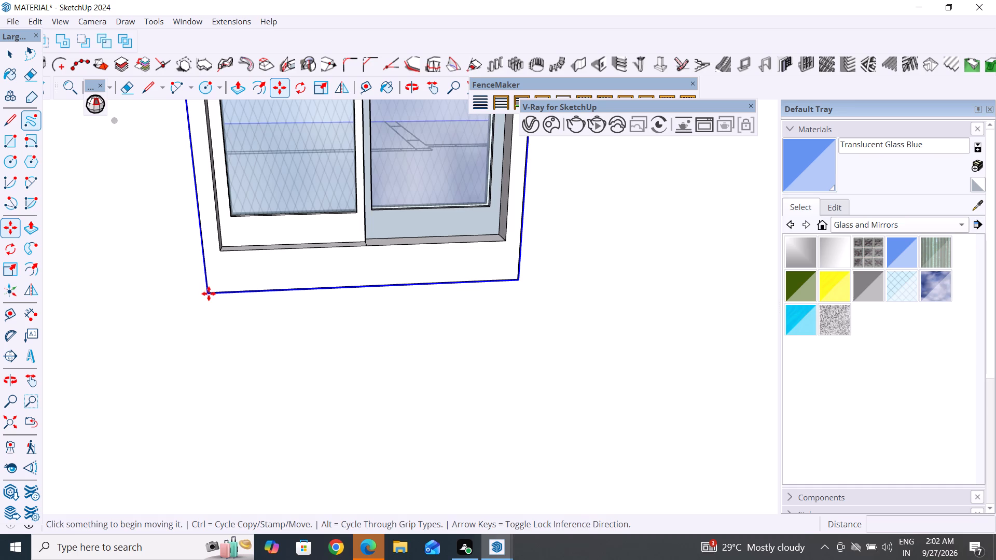
key(Escape)
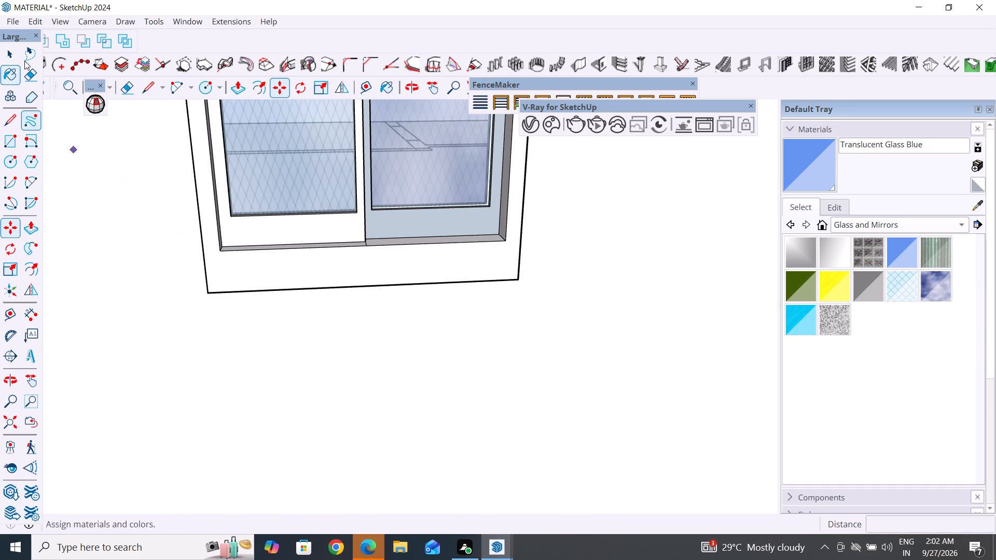
click(9, 55)
click(269, 254)
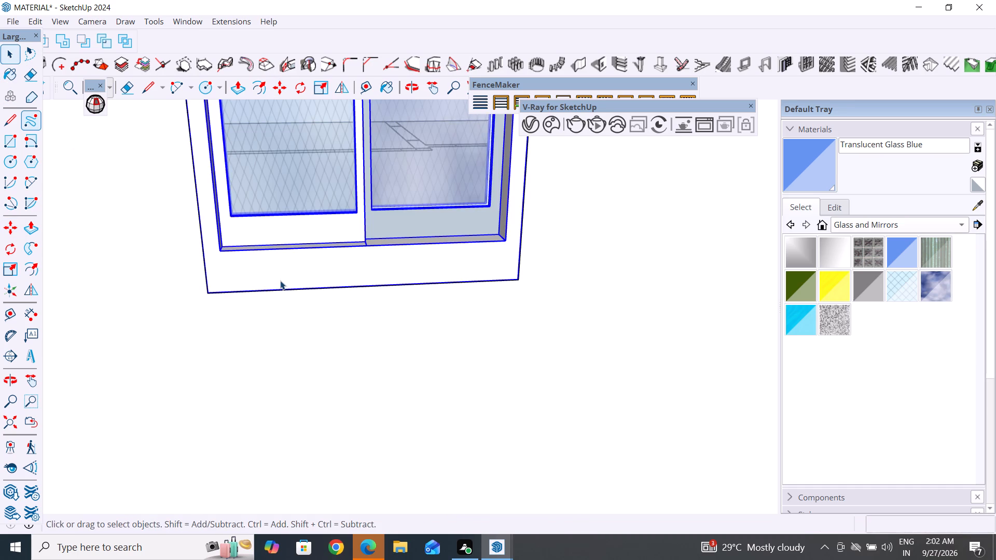
key(m)
scroll(271, 295, up, 4)
click(177, 291)
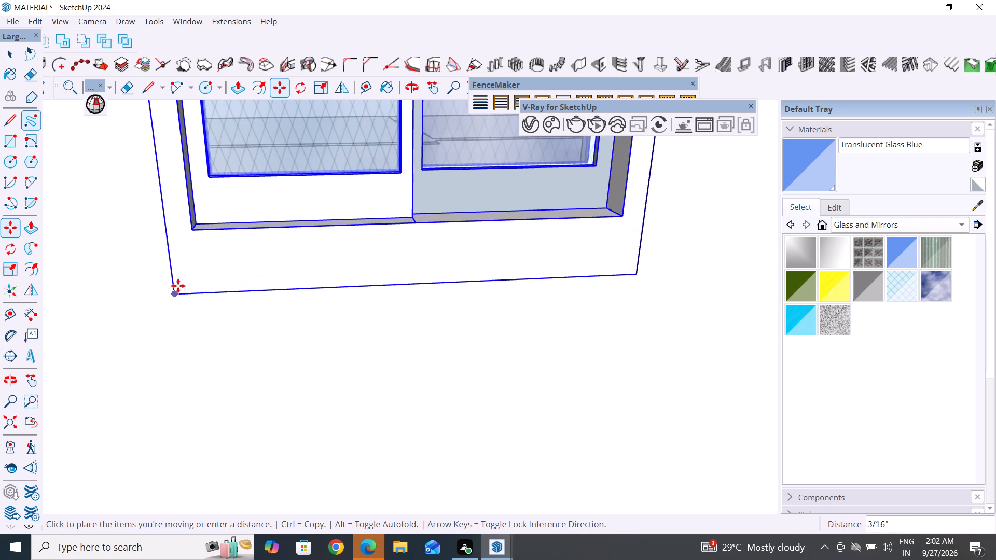
click(185, 277)
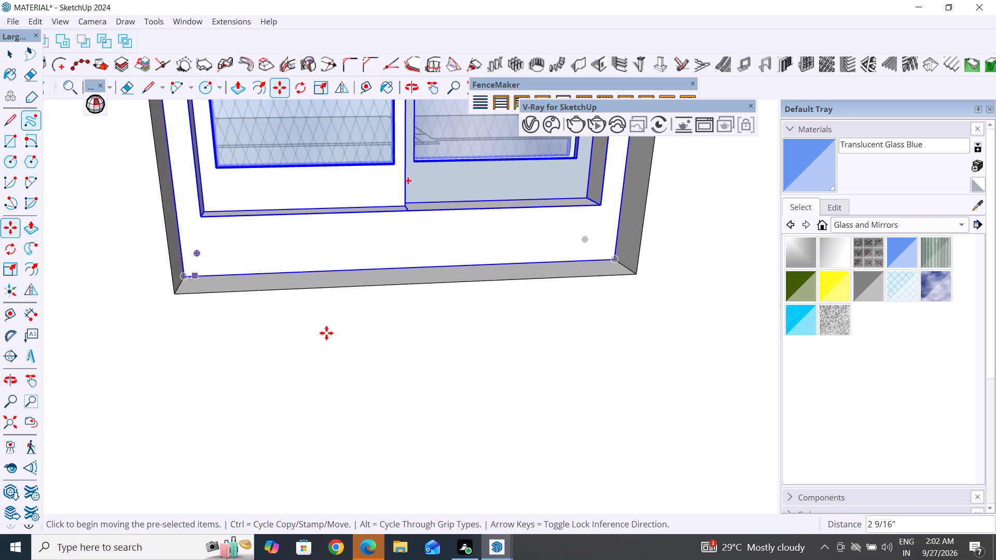
Copy the ground-floor two-pane window under the small sunshade, beside the large blue-glazed window, about 67' 8" to just outside the opposite facade.
scroll(326, 343, down, 20)
scroll(326, 343, down, 9)
middle_drag(366, 383, 684, 289)
scroll(494, 345, down, 7)
middle_drag(283, 398, 683, 393)
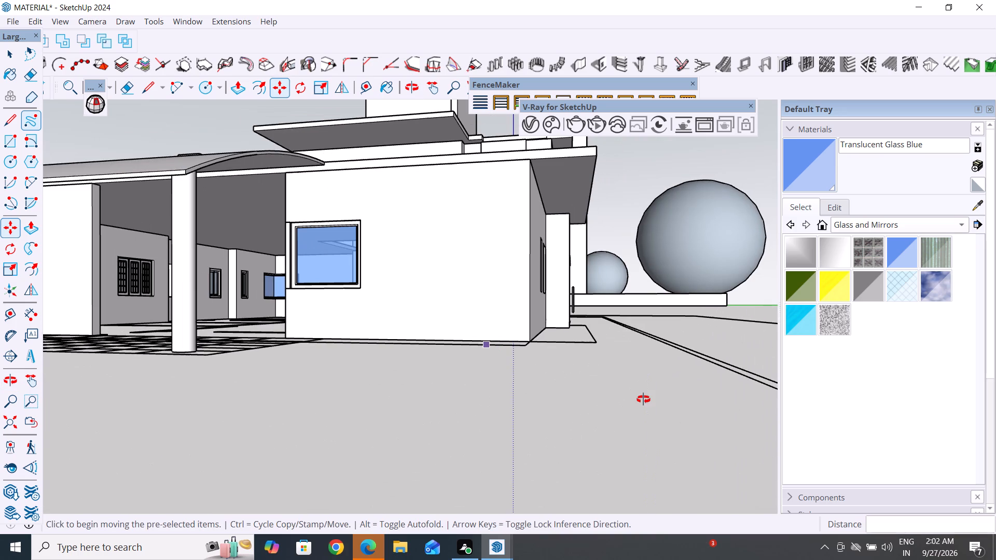
scroll(600, 264, down, 9)
middle_drag(504, 320, 482, 324)
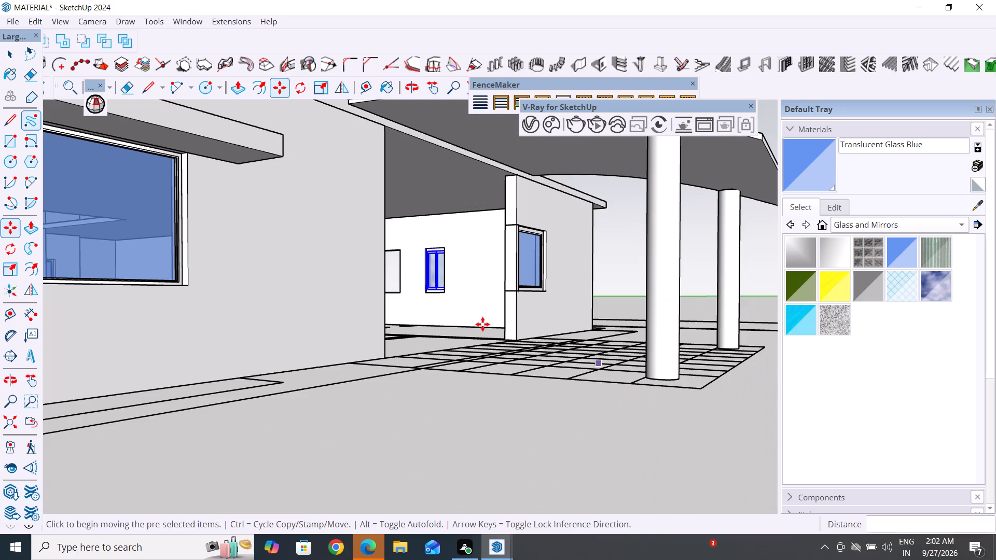
middle_drag(482, 324, 572, 364)
click(11, 52)
scroll(494, 297, up, 8)
click(223, 181)
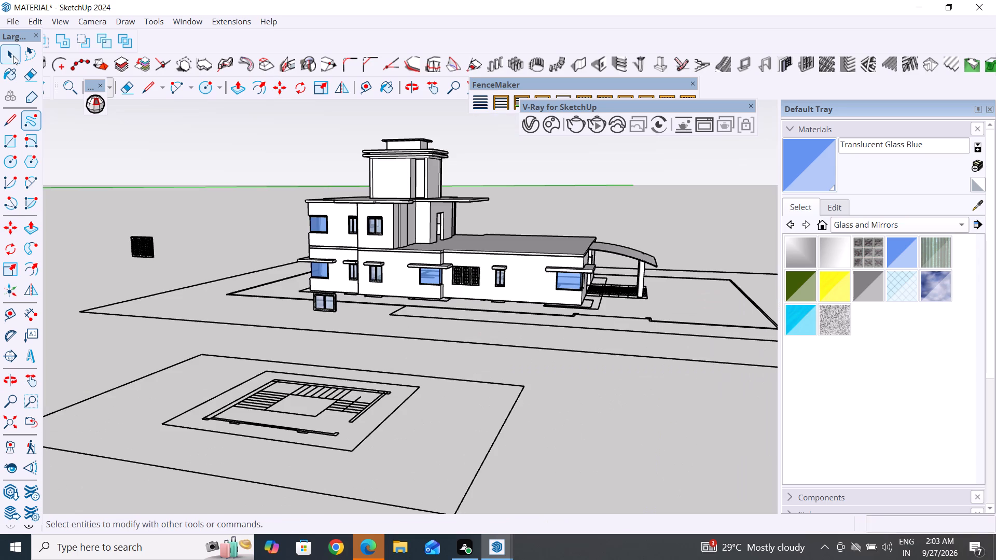
click(234, 163)
scroll(372, 311, up, 4)
scroll(377, 269, up, 10)
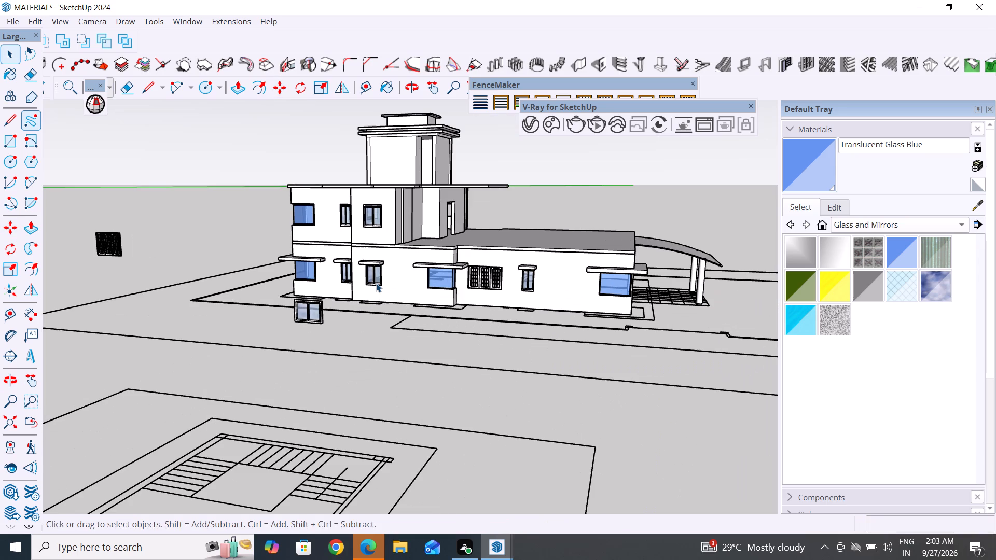
scroll(376, 286, up, 14)
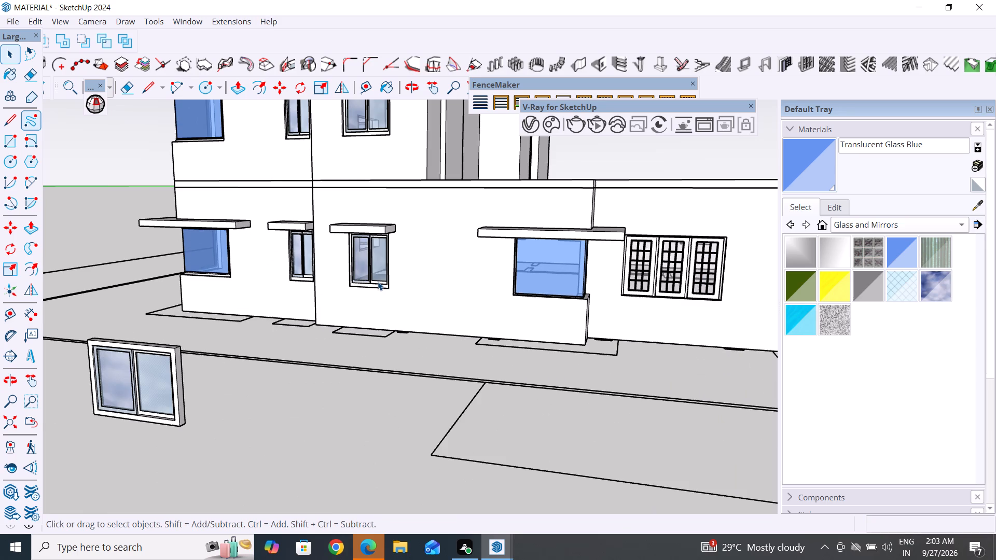
scroll(378, 282, up, 9)
click(384, 288)
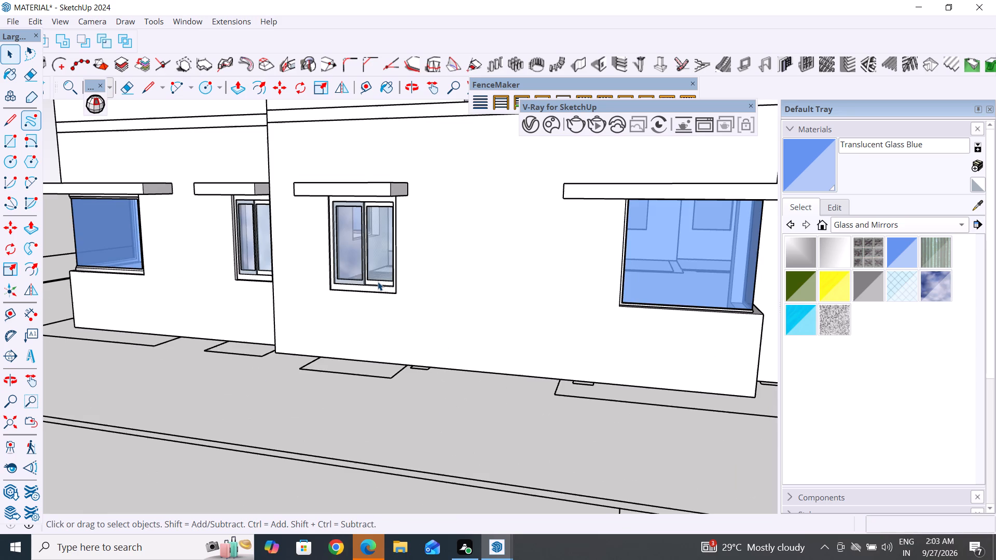
key(m)
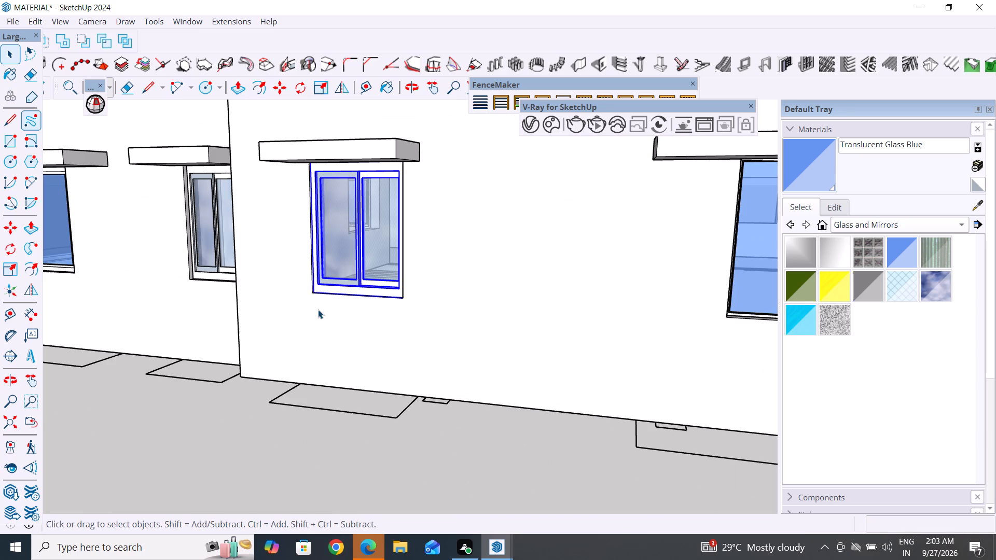
click(399, 299)
scroll(399, 299, down, 11)
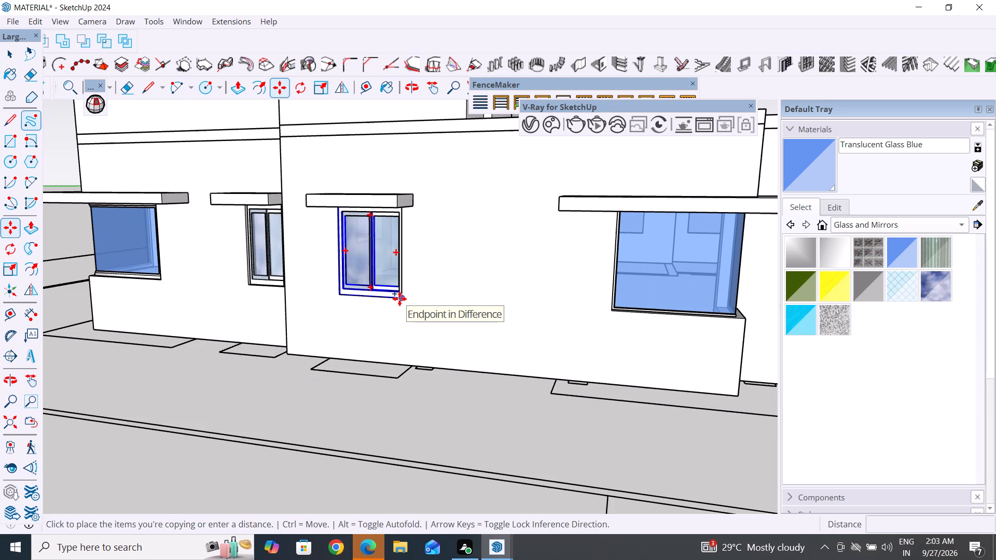
scroll(399, 299, down, 11)
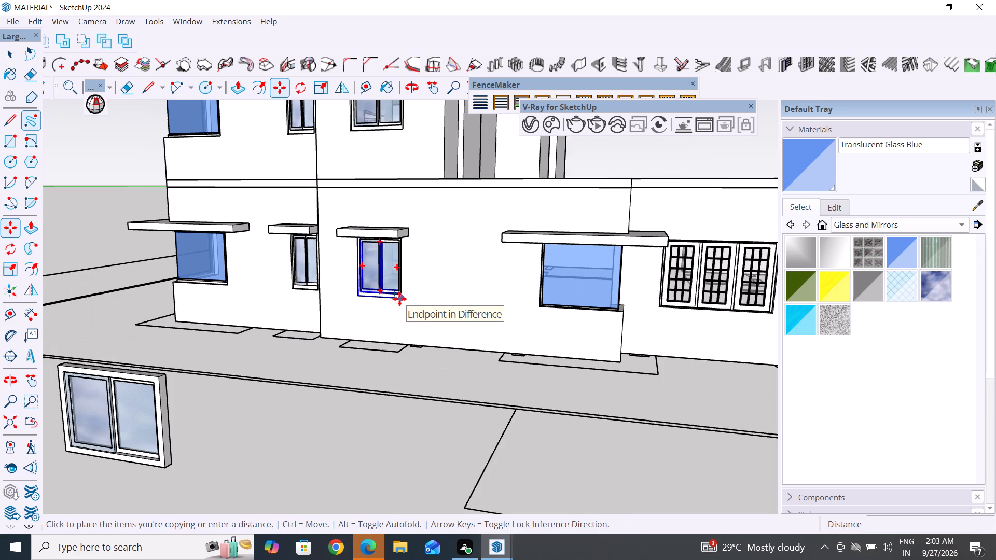
scroll(399, 299, down, 10)
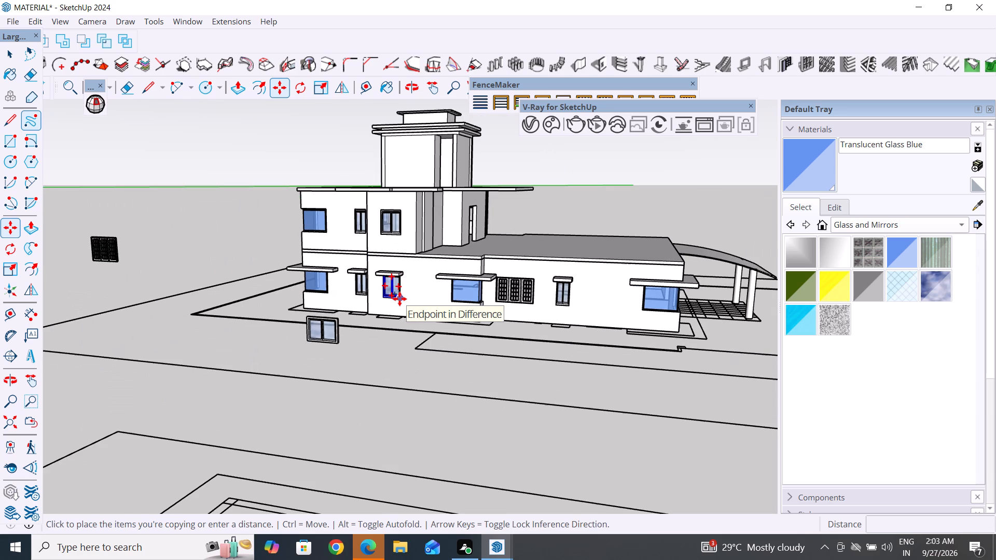
middle_drag(615, 231, 440, 280)
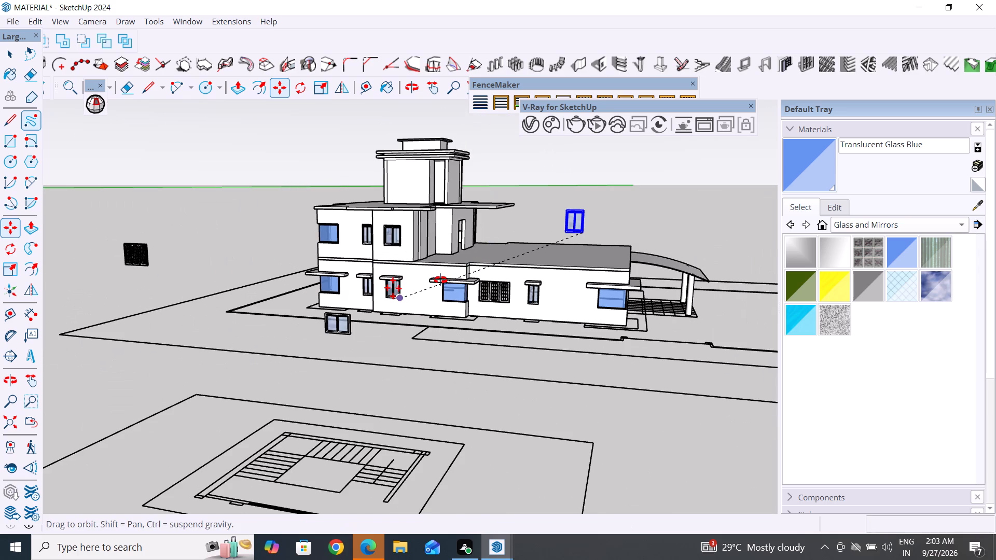
middle_drag(440, 280, 80, 316)
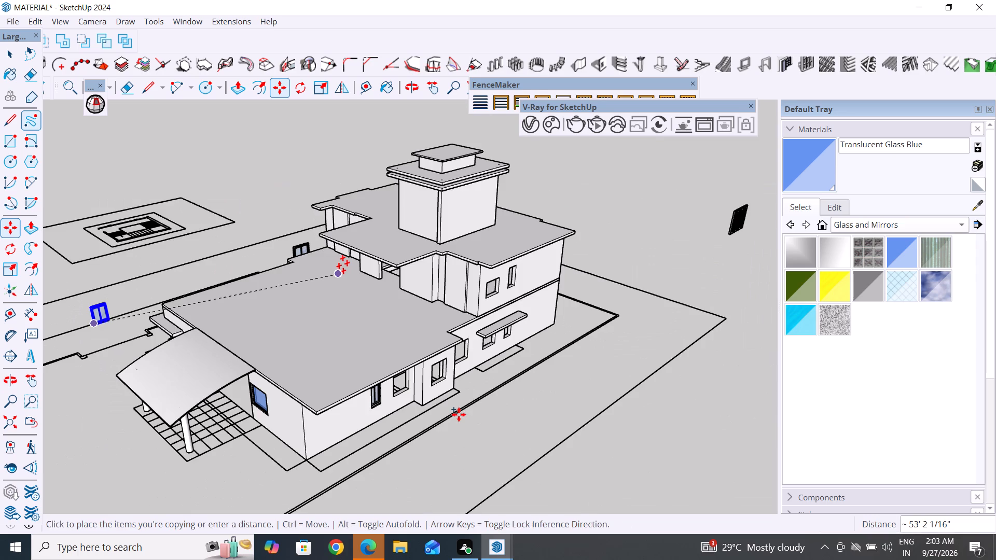
click(496, 437)
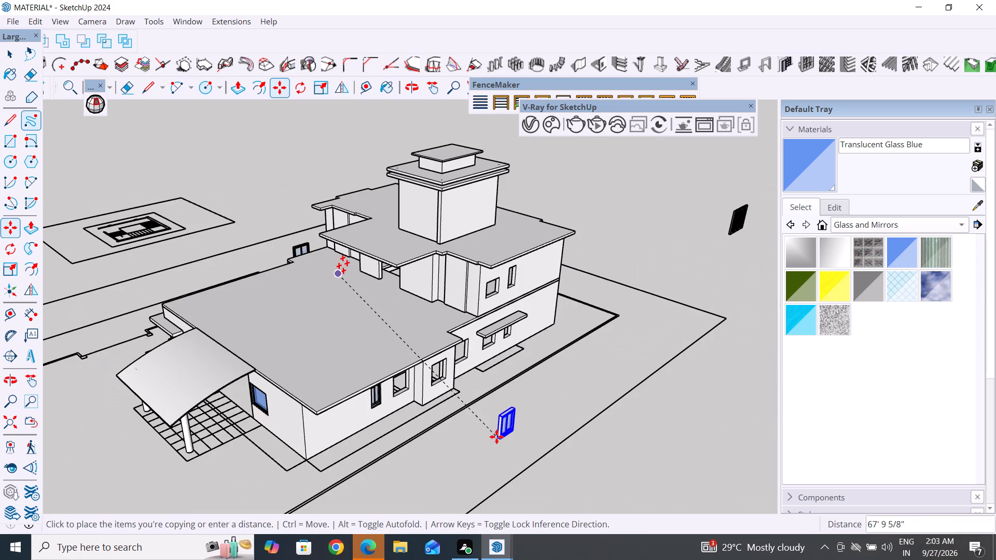
click(11, 59)
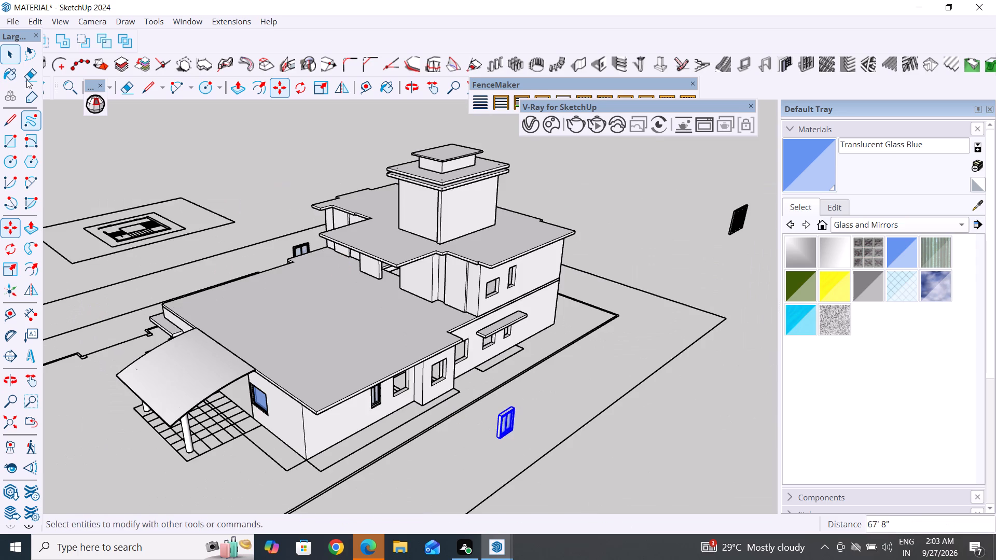
Move the copied two-pane window about 19' 6" into the opposite facade's second ground-floor opening from the porch, aligning their lower corners.
scroll(516, 433, up, 3)
middle_drag(506, 452, 485, 351)
scroll(478, 315, up, 7)
key(m)
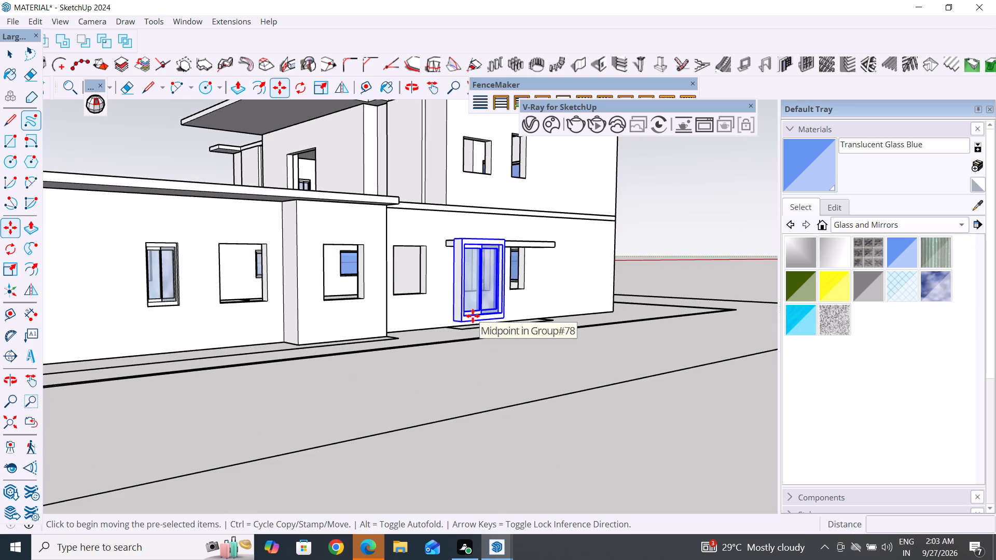
scroll(449, 326, up, 5)
click(505, 320)
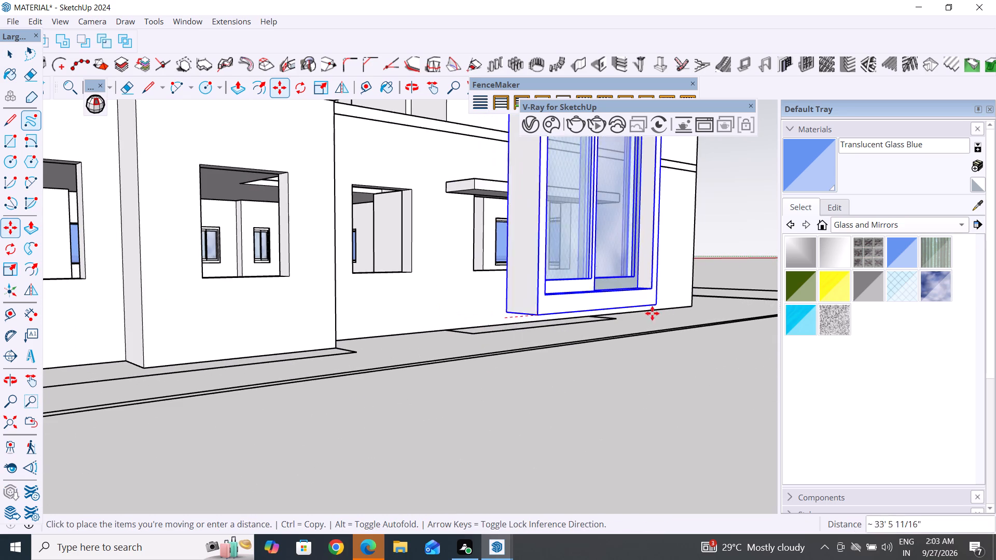
scroll(656, 313, down, 4)
scroll(307, 294, up, 3)
middle_drag(315, 305, 231, 389)
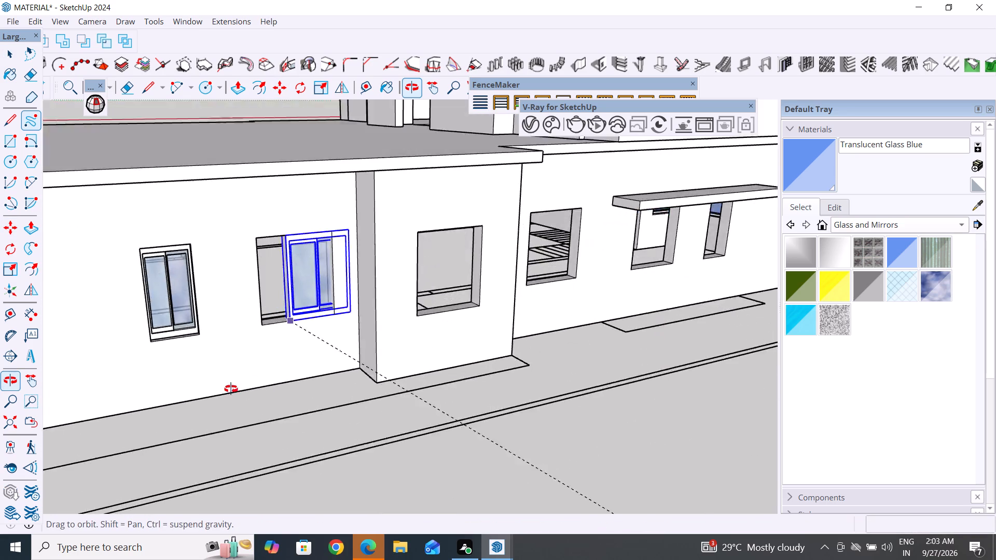
middle_drag(231, 389, 151, 440)
scroll(213, 351, up, 4)
scroll(259, 313, up, 5)
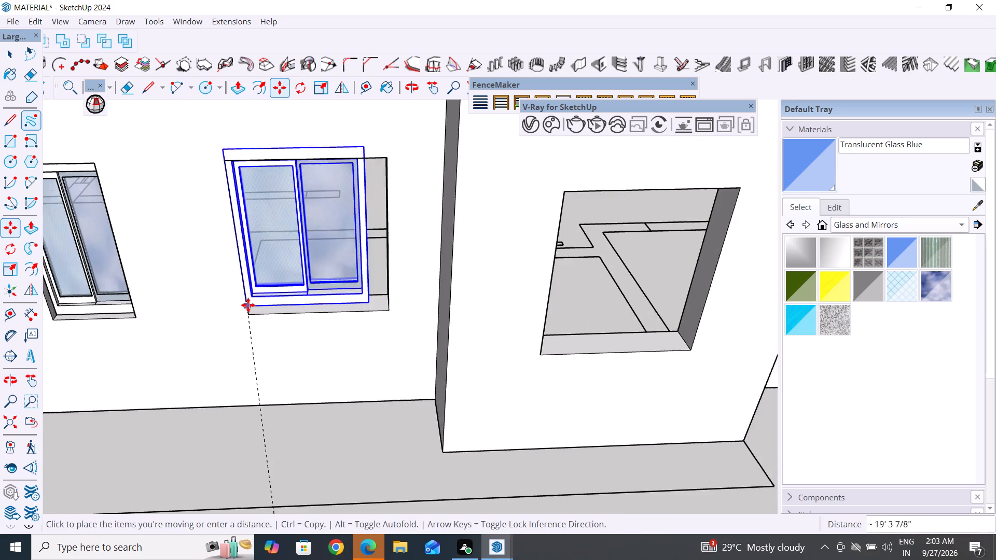
scroll(248, 305, up, 7)
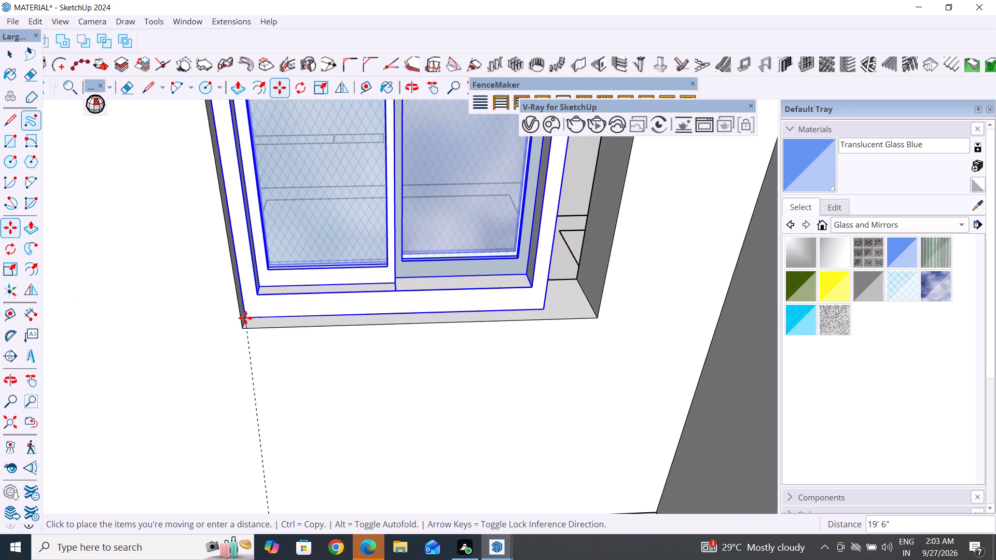
click(245, 318)
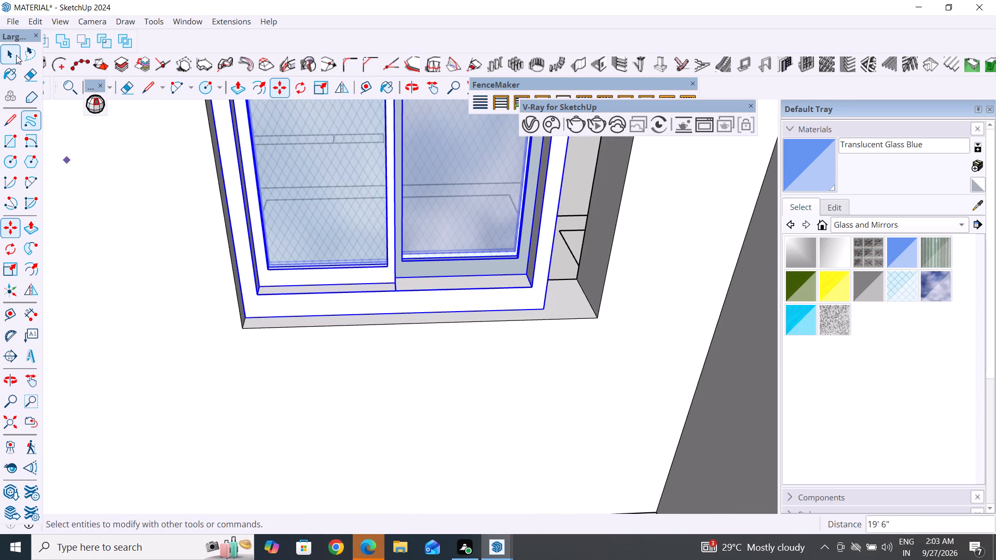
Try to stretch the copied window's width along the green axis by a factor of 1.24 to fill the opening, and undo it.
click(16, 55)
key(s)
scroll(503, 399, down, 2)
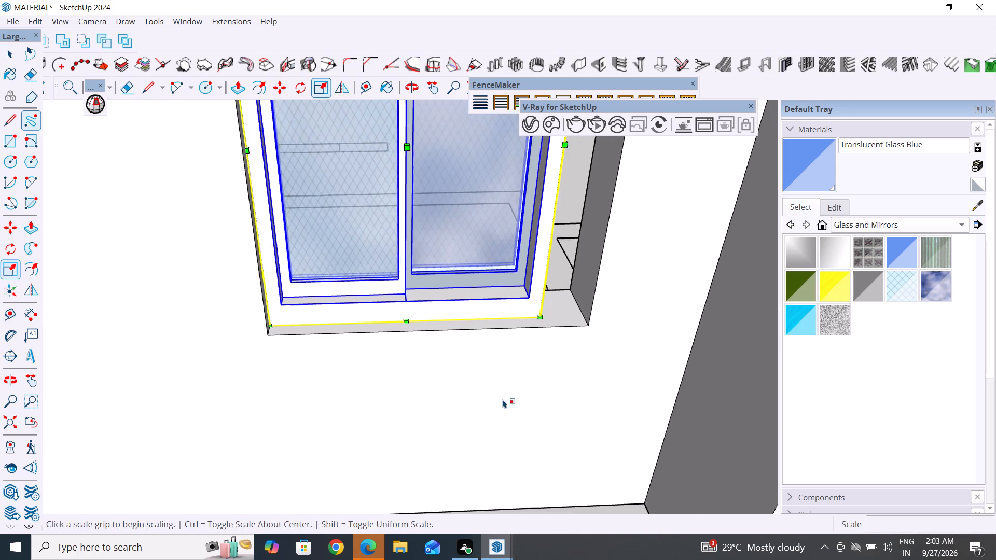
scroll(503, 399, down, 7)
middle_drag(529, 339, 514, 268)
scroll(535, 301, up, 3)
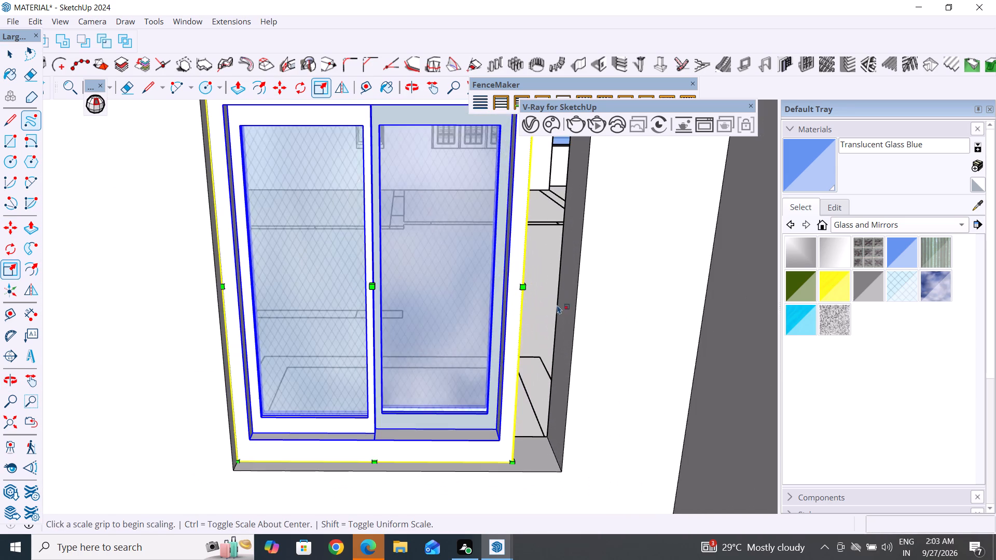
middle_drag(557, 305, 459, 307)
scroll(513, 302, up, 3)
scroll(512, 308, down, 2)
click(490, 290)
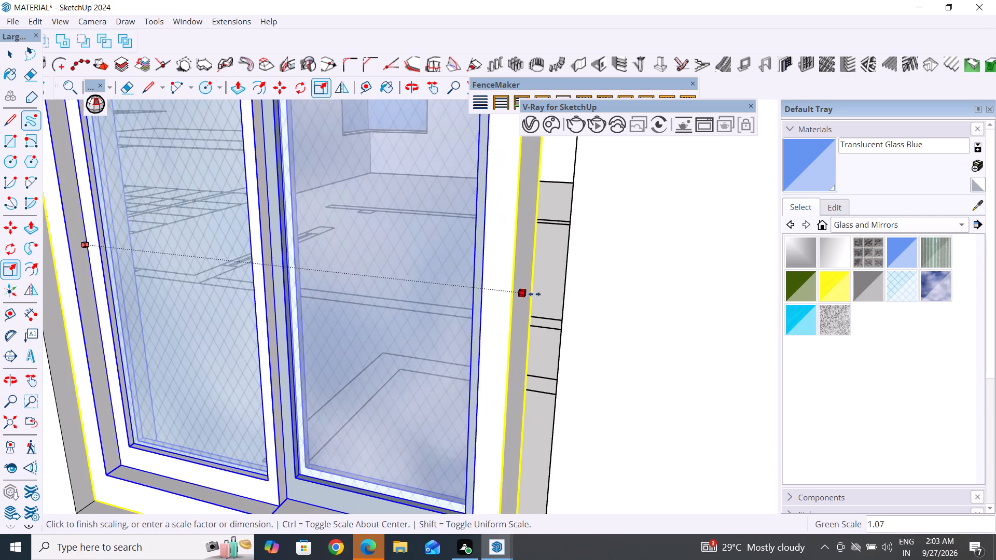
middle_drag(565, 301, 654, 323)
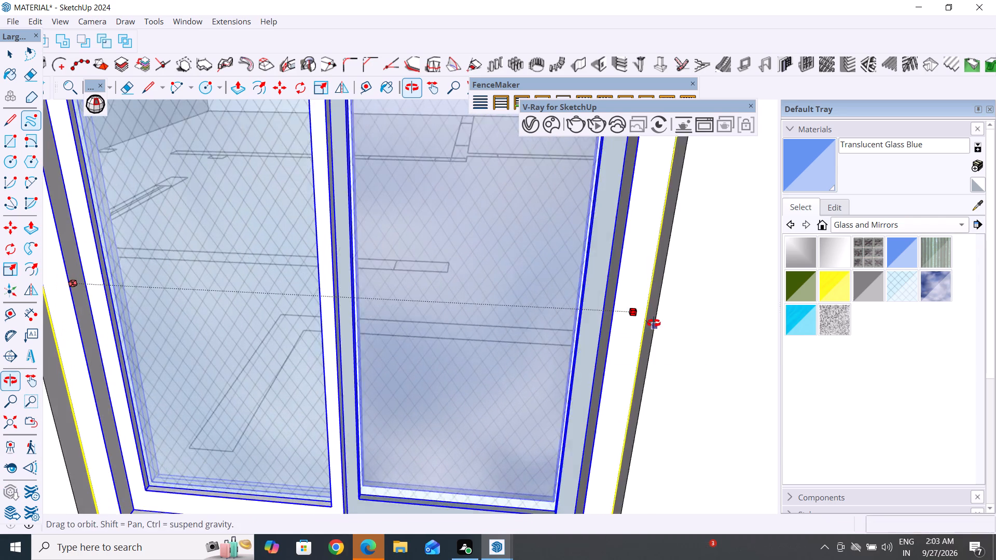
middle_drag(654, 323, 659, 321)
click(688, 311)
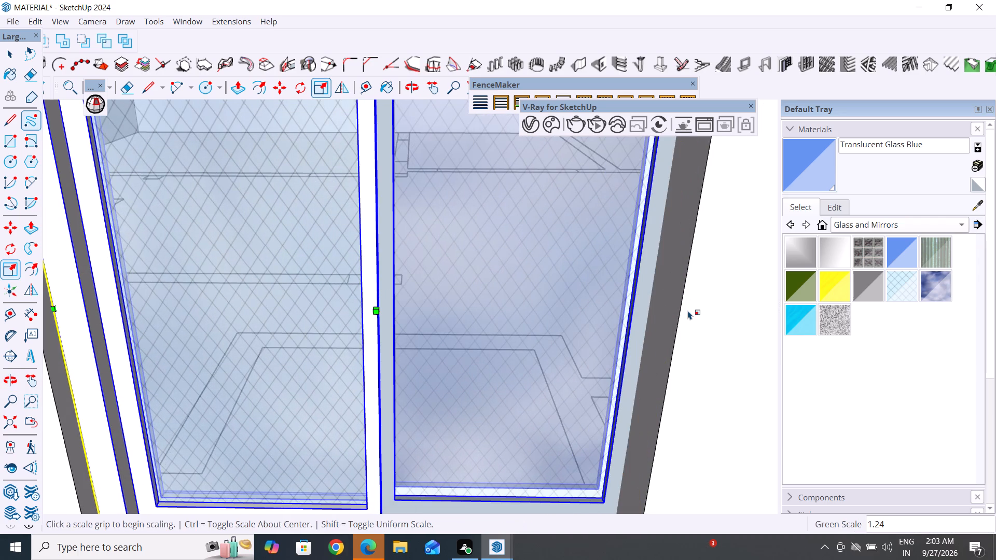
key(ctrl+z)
Stretch the copied window's width along the green axis to meet the far side of the opening.
middle_drag(646, 329, 632, 333)
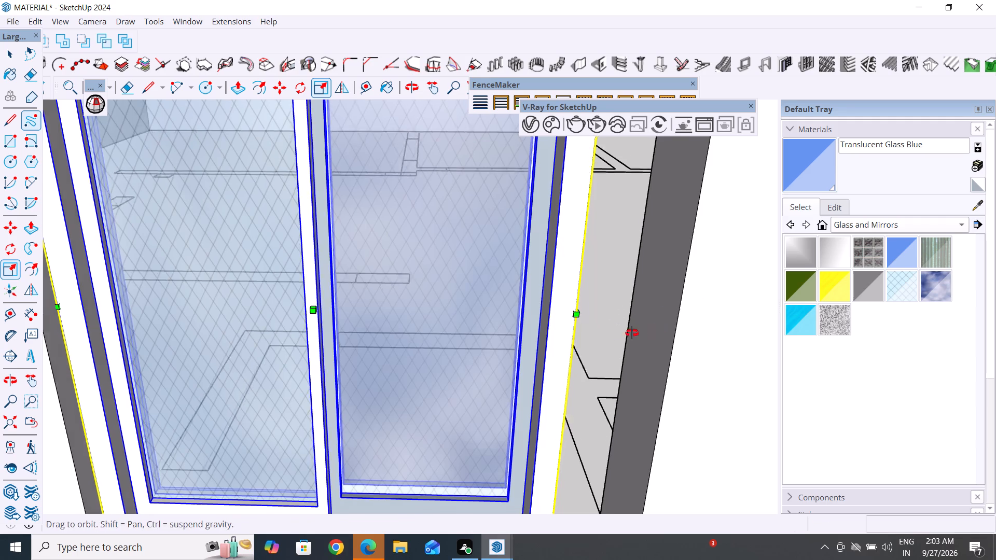
middle_drag(632, 333, 549, 317)
scroll(575, 319, up, 4)
scroll(558, 324, down, 2)
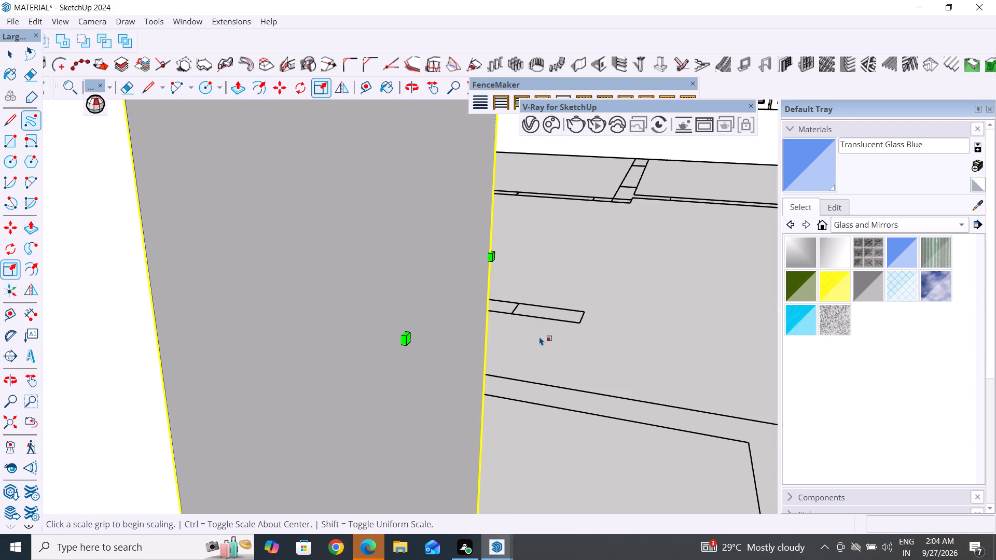
scroll(539, 337, down, 2)
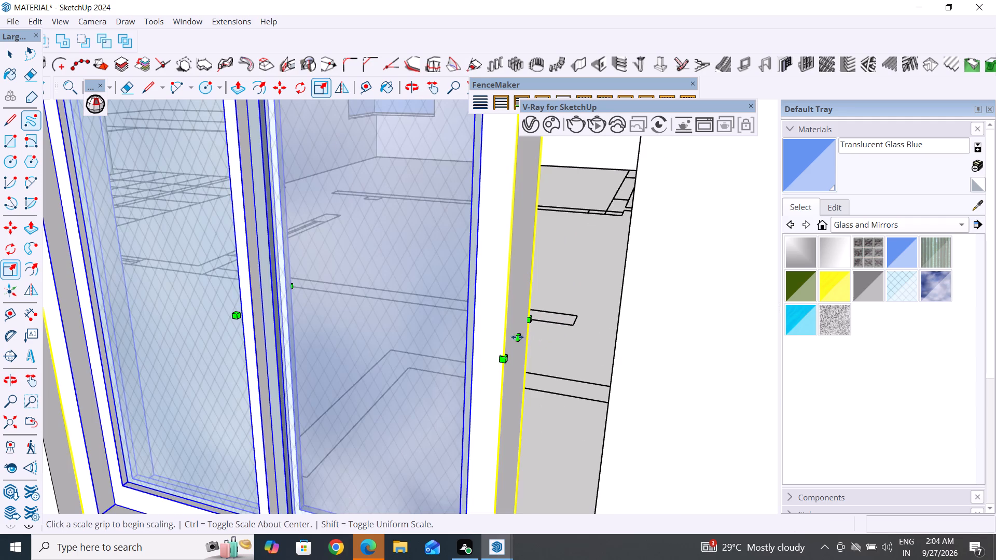
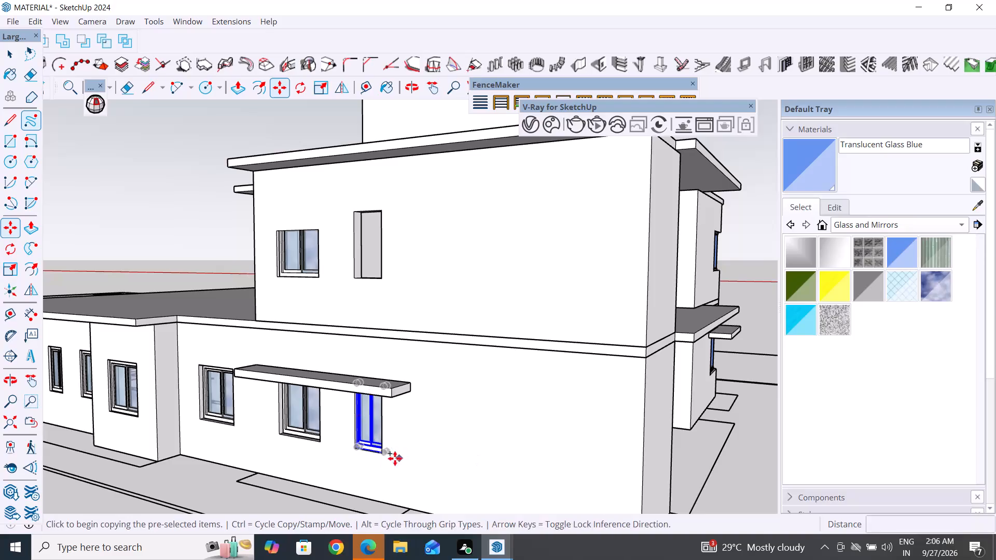
Copy the fitted two-pane window about 10' 6" up into the empty upper-floor opening above it, aligning their lower corners.
scroll(378, 454, up, 1)
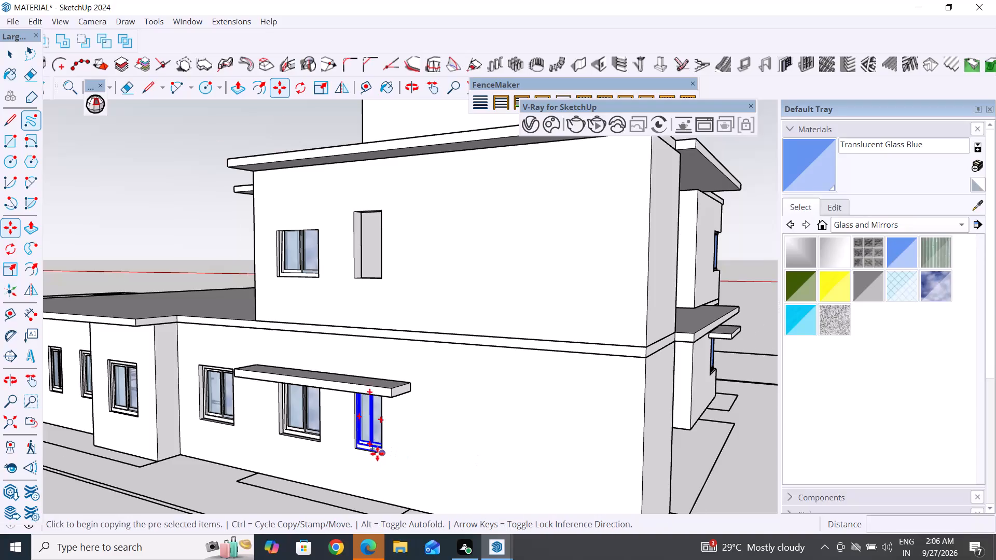
scroll(377, 454, up, 3)
click(389, 459)
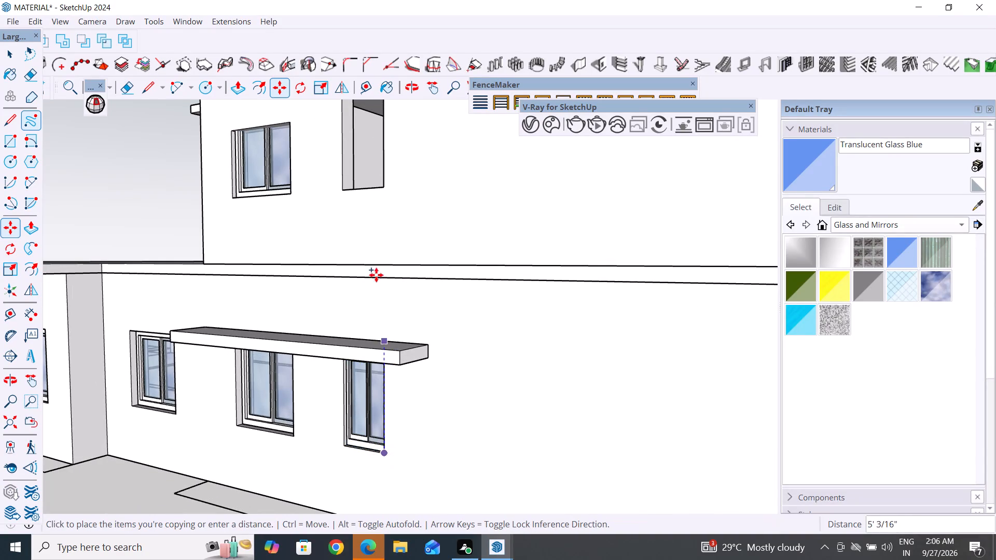
scroll(364, 193, up, 4)
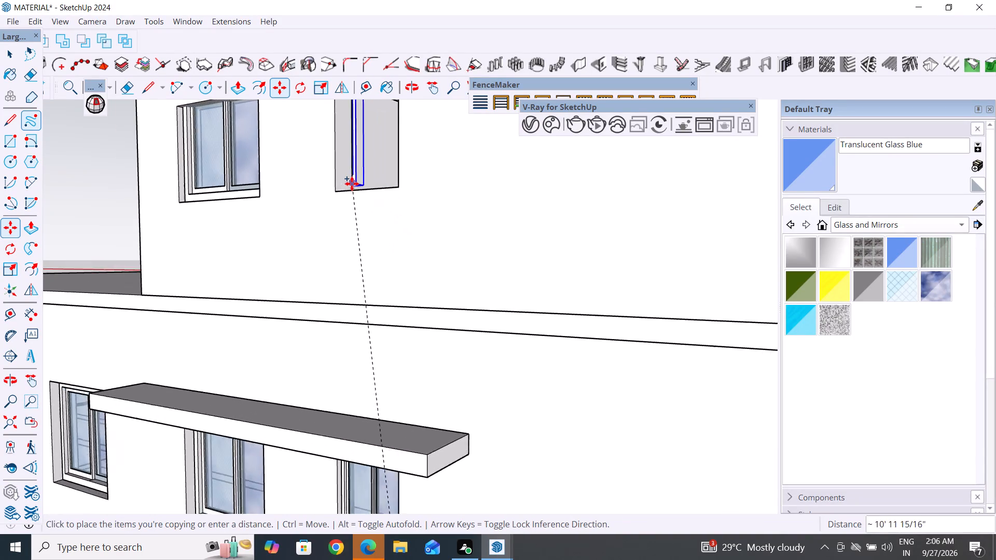
scroll(352, 184, up, 1)
middle_drag(415, 203, 478, 346)
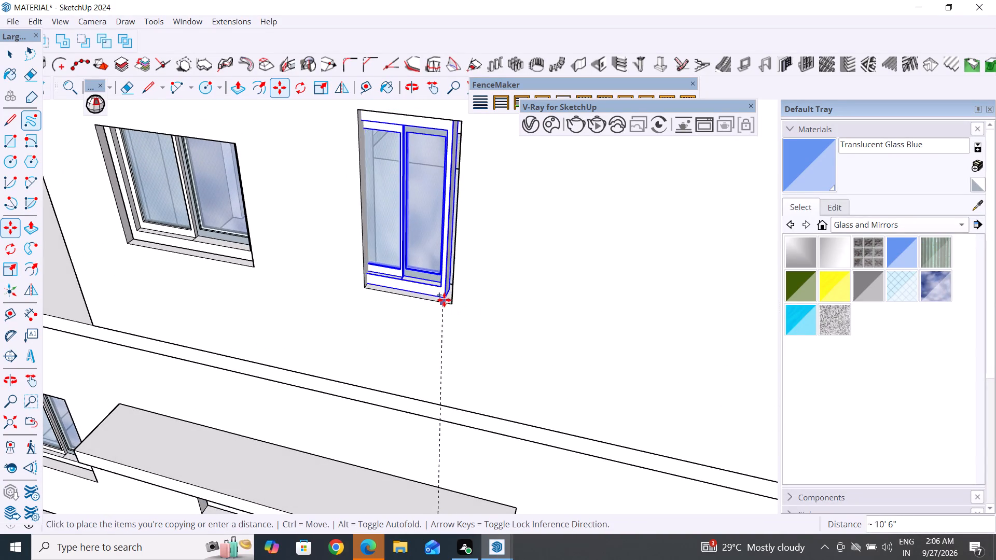
click(449, 300)
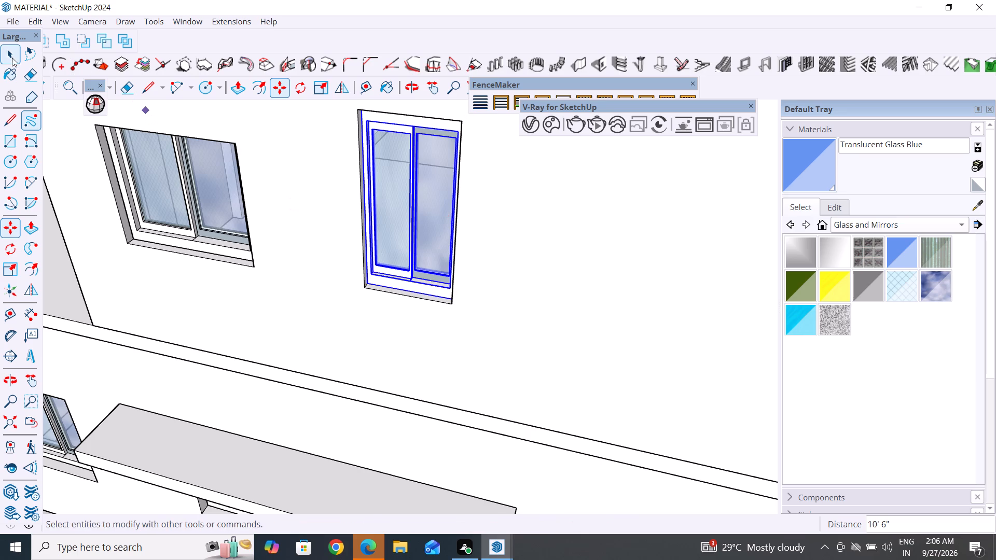
click(12, 53)
Copy the three-panel grid window beside the ground-floor corner glazing about 53' to the open ground in front of the adjoining end facade.
scroll(428, 284, down, 18)
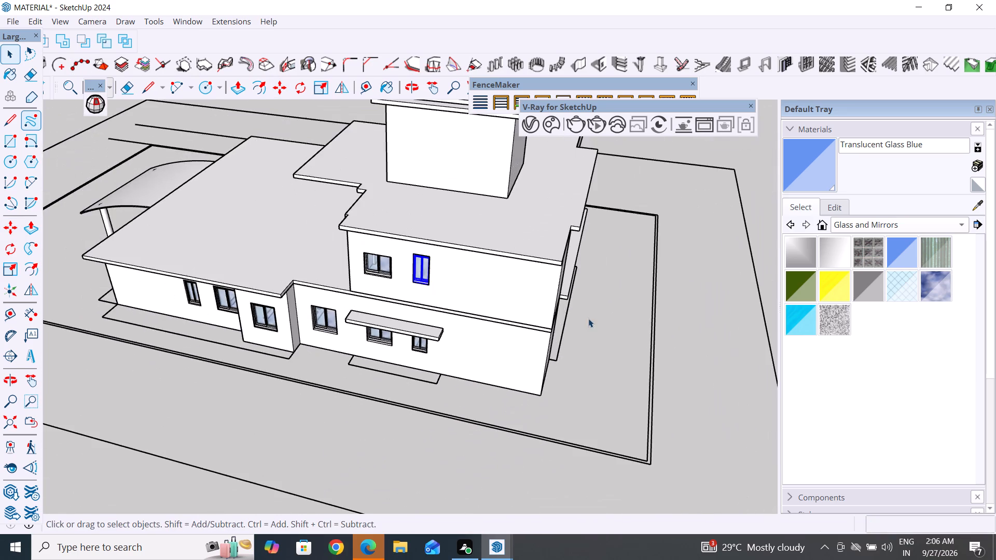
middle_drag(582, 318, 190, 275)
middle_drag(384, 344, 115, 289)
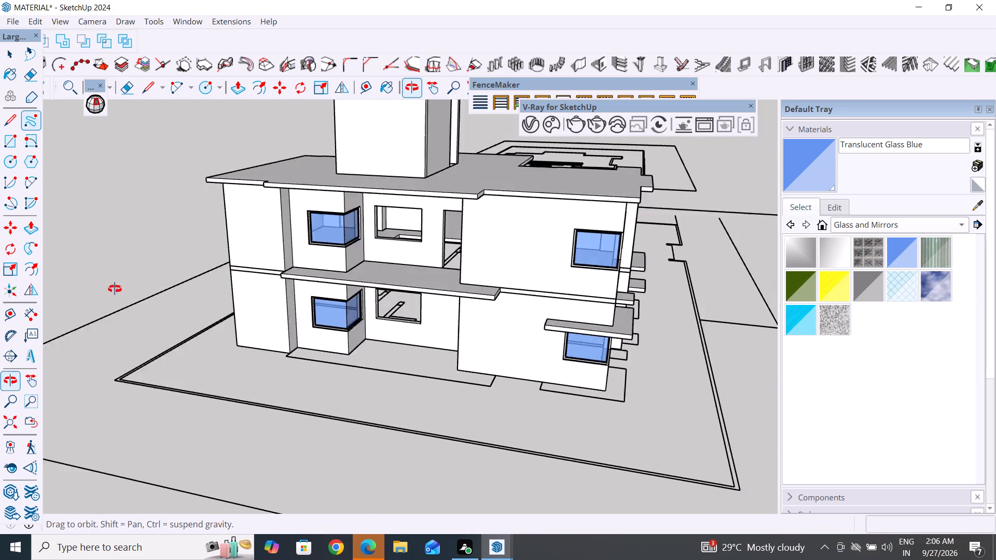
middle_drag(115, 289, 38, 298)
scroll(568, 303, up, 4)
click(585, 321)
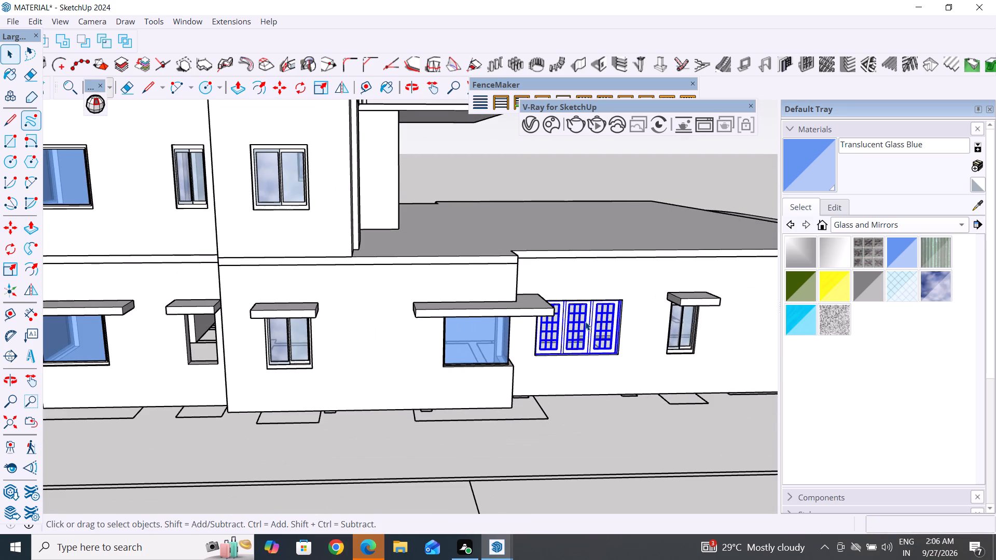
key(m)
click(538, 358)
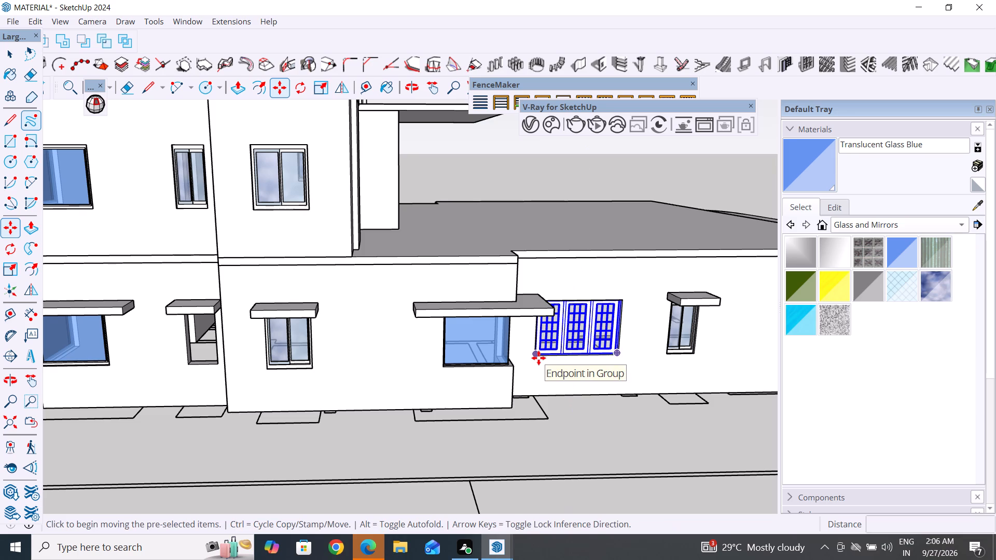
scroll(699, 367, down, 11)
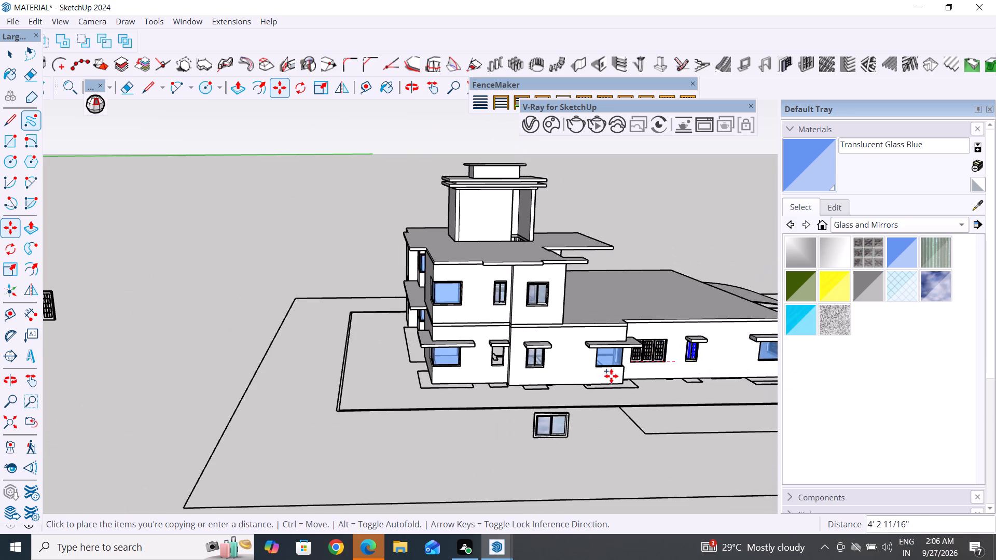
middle_drag(399, 405, 689, 437)
scroll(404, 353, up, 4)
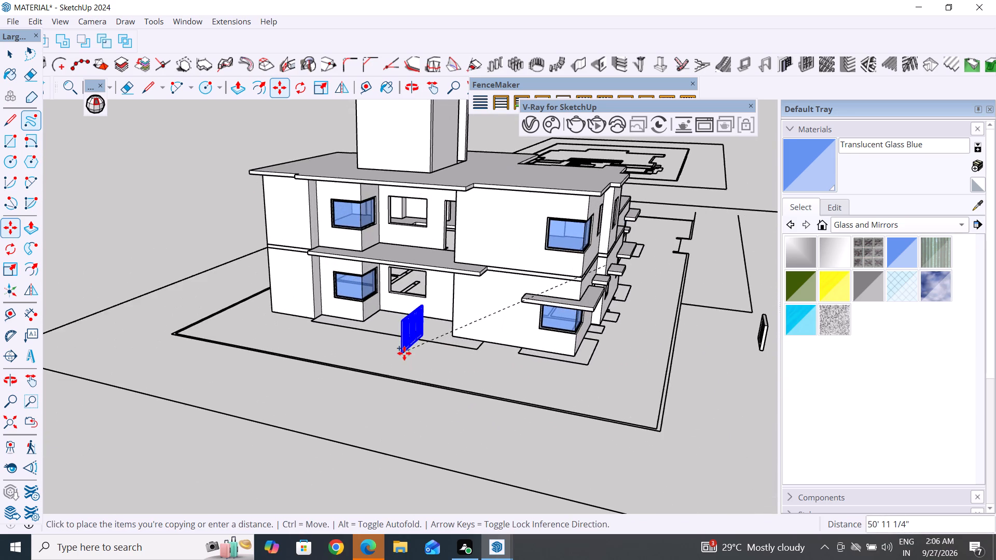
middle_drag(414, 376, 467, 486)
click(424, 451)
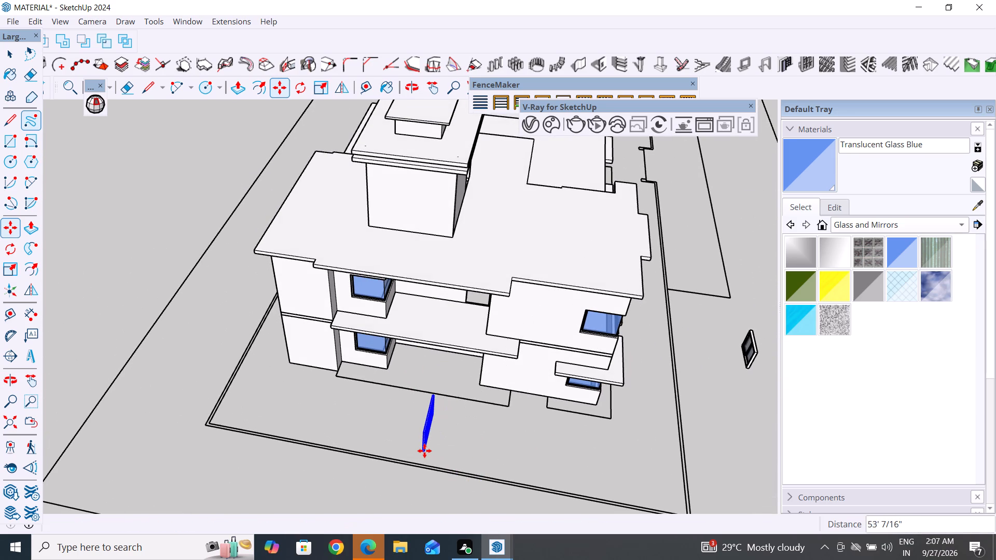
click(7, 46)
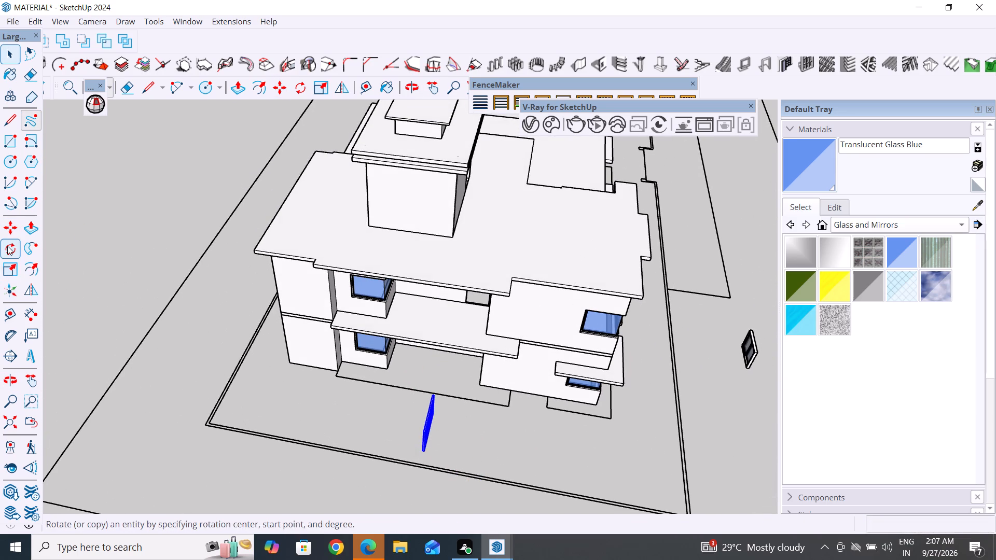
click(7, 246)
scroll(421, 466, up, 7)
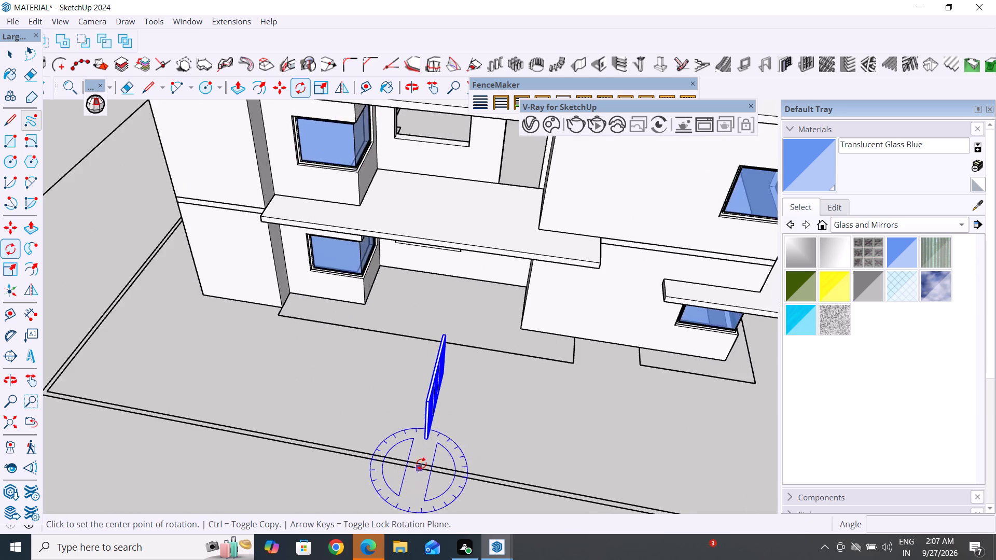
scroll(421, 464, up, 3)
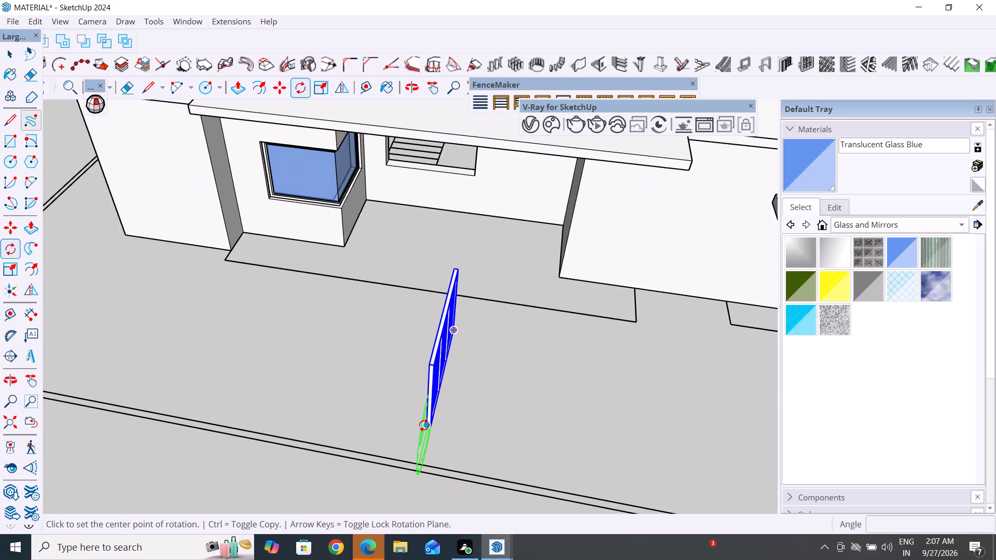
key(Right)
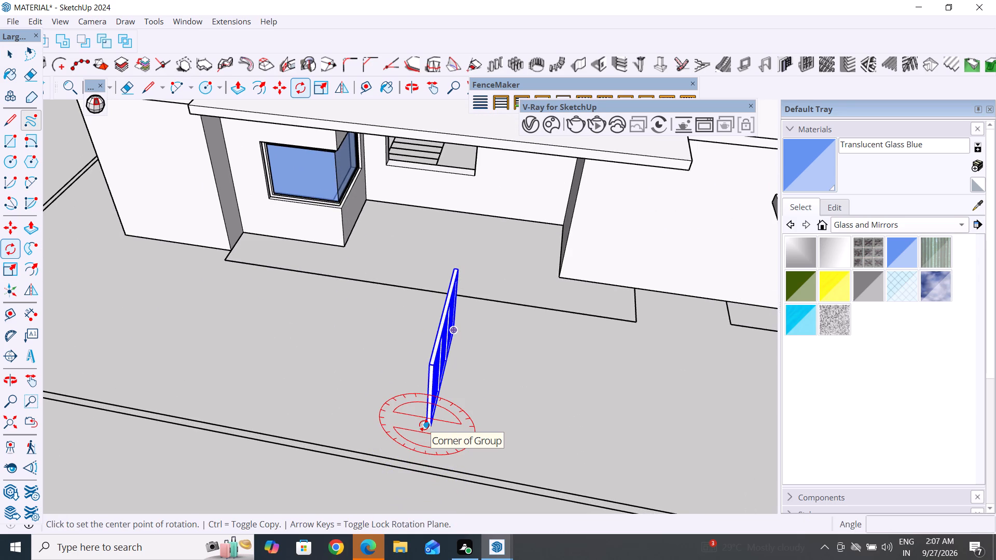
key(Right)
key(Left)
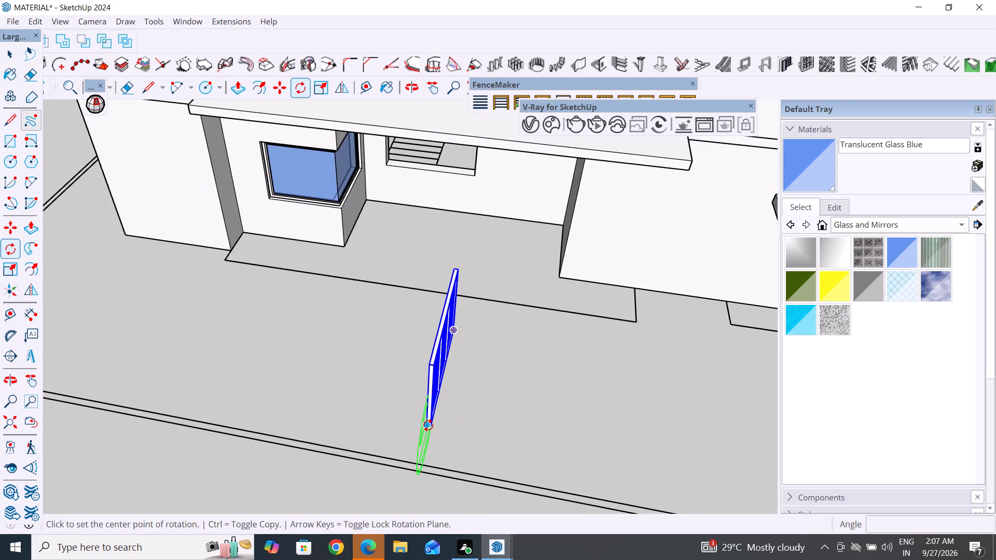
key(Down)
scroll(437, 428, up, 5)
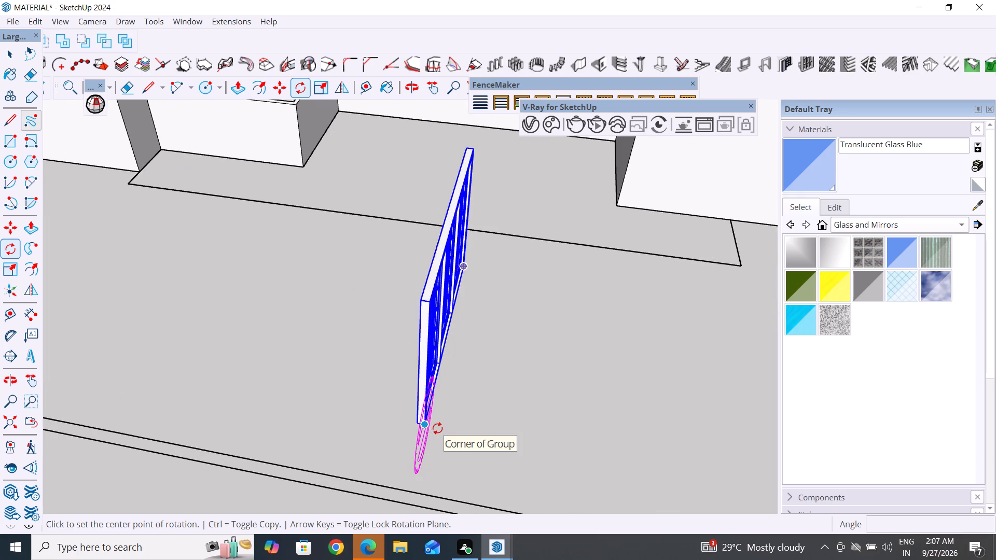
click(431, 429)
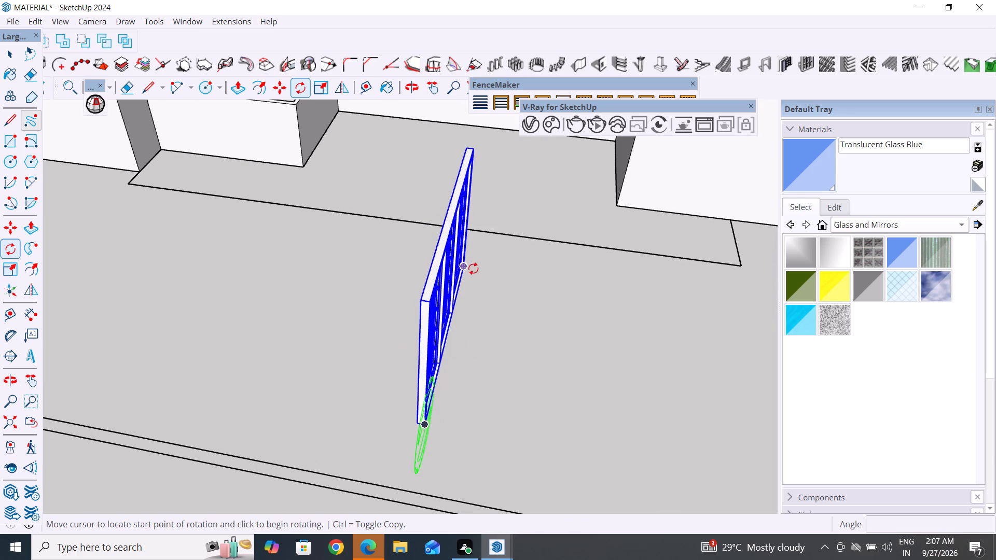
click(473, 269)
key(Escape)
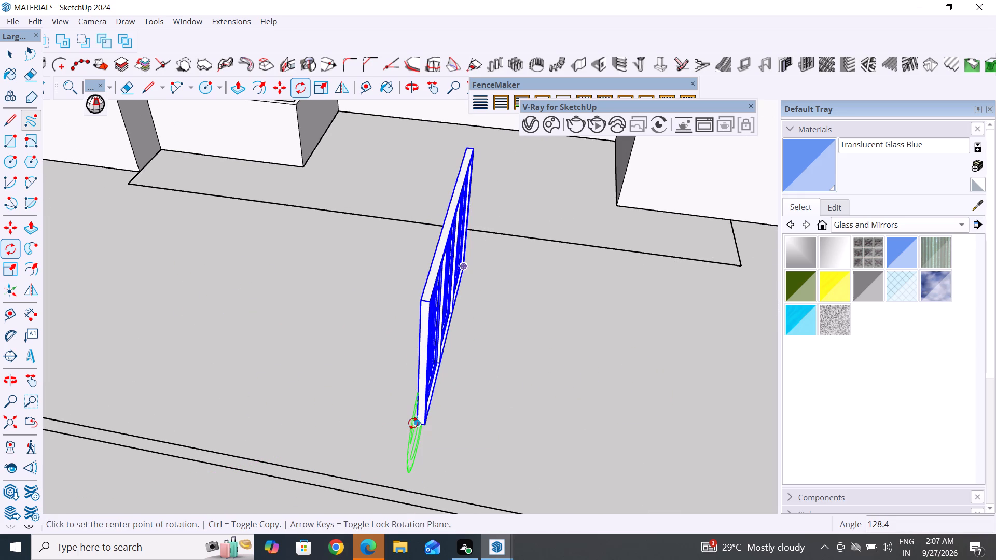
Rotate the copied three-panel window 90° about the vertical axis at its lower corner, making it parallel to the end facade.
middle_drag(417, 426, 446, 283)
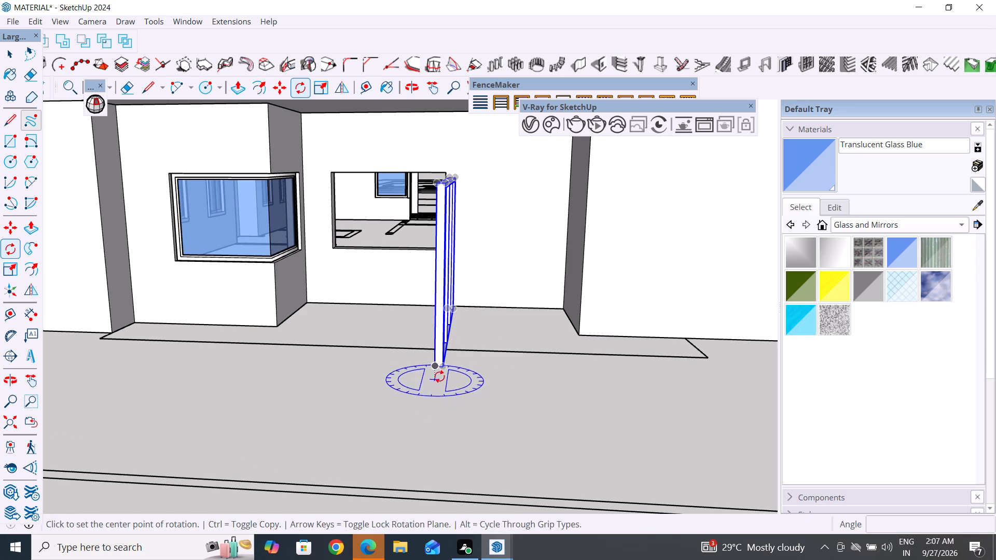
click(439, 372)
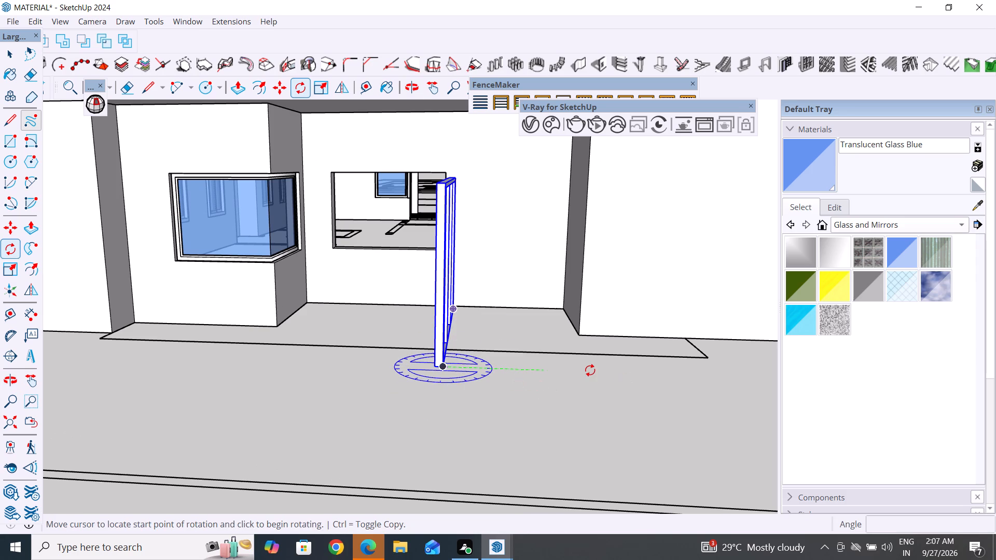
scroll(473, 379, up, 5)
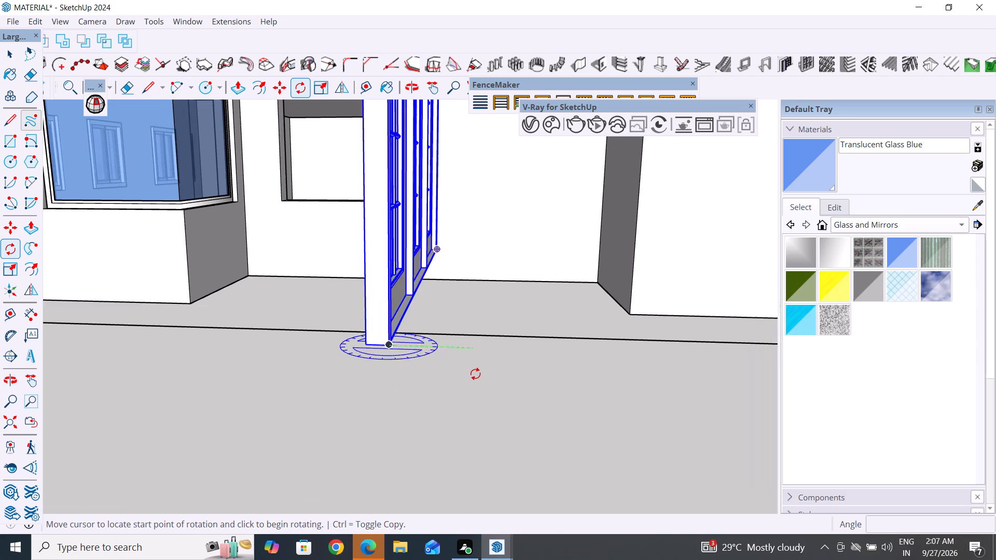
scroll(415, 362, up, 5)
scroll(471, 369, down, 10)
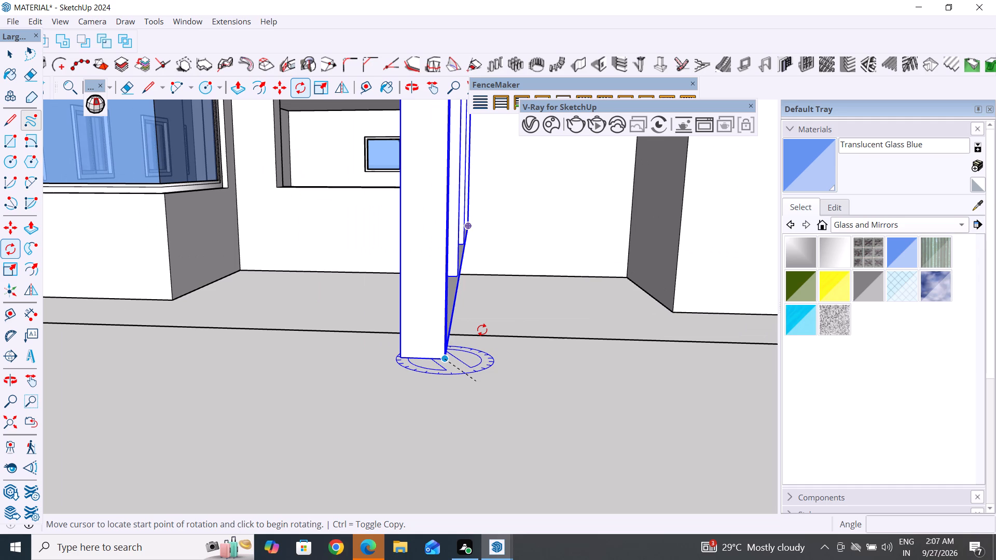
click(522, 376)
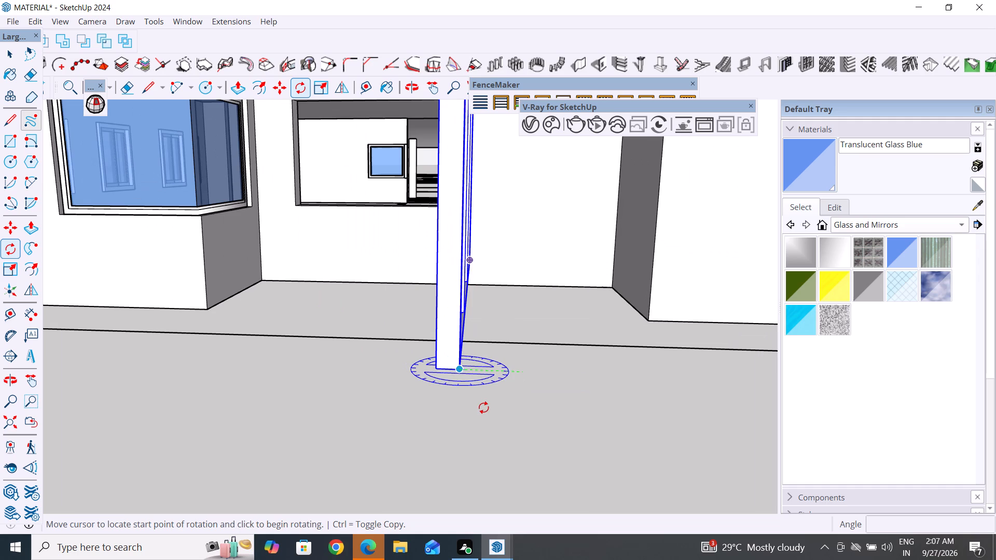
click(454, 419)
click(11, 58)
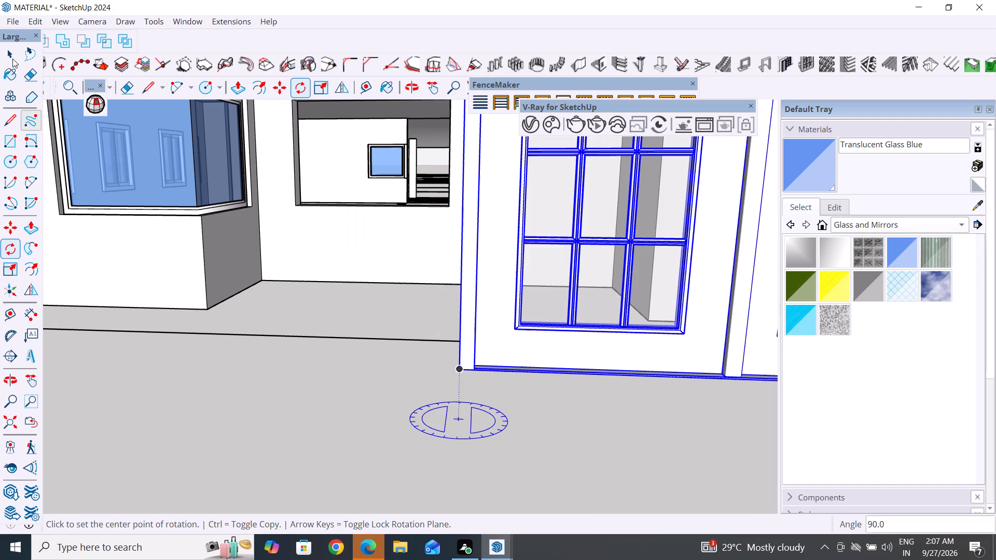
Move the rotated three-panel window about 24' 3" into the end facade's upper-floor opening, setting its lower corner at the sill depth's midpoint.
scroll(383, 357, down, 8)
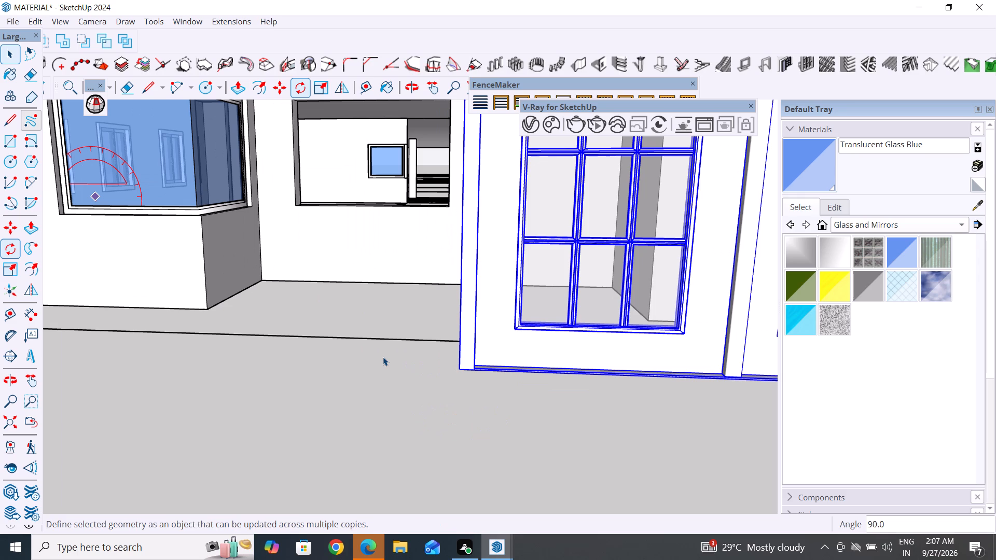
scroll(383, 357, down, 7)
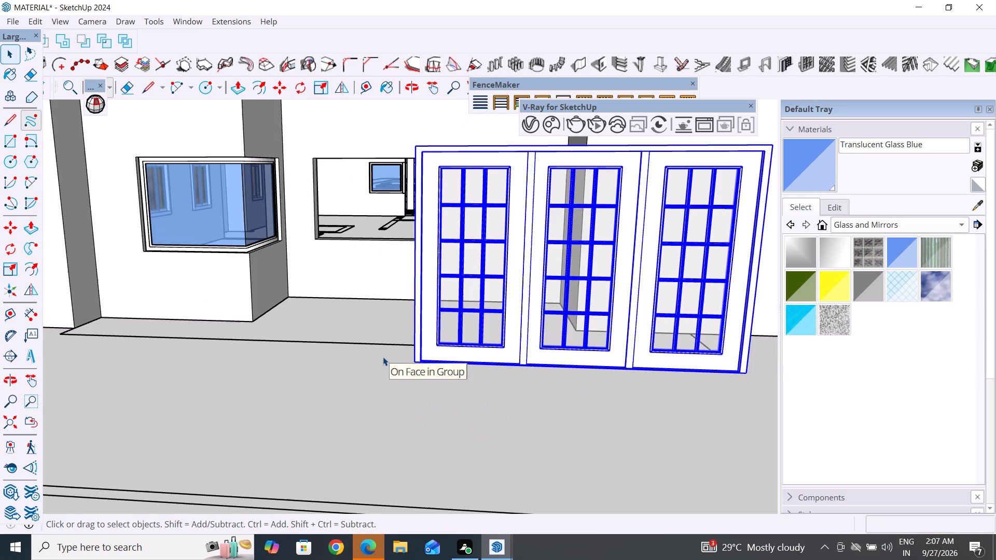
scroll(383, 357, down, 6)
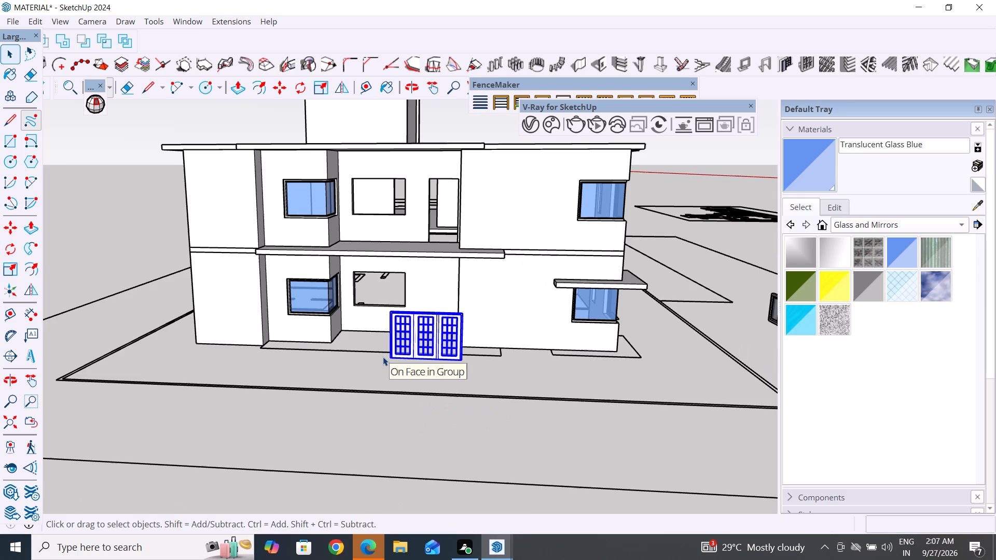
scroll(450, 361, up, 3)
key(m)
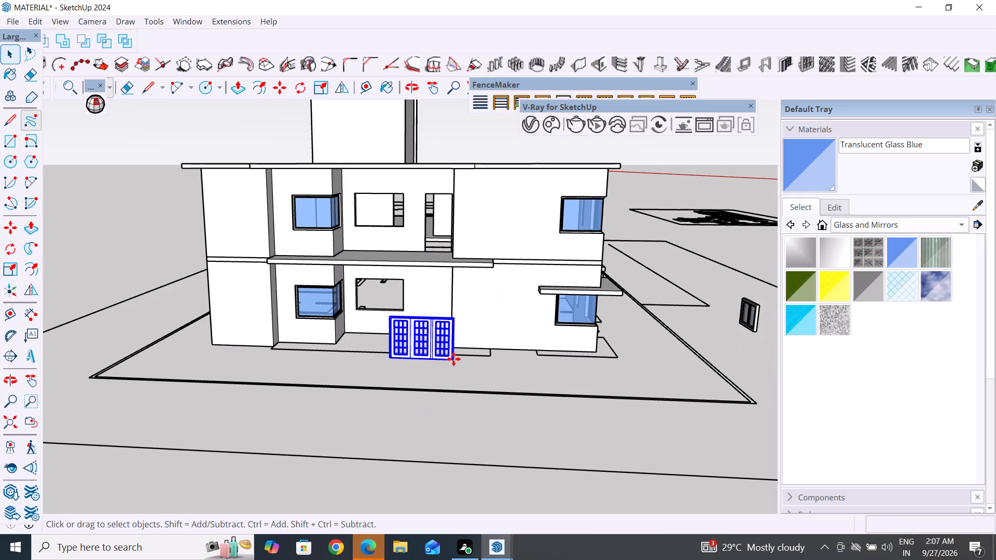
click(453, 359)
scroll(385, 170, up, 4)
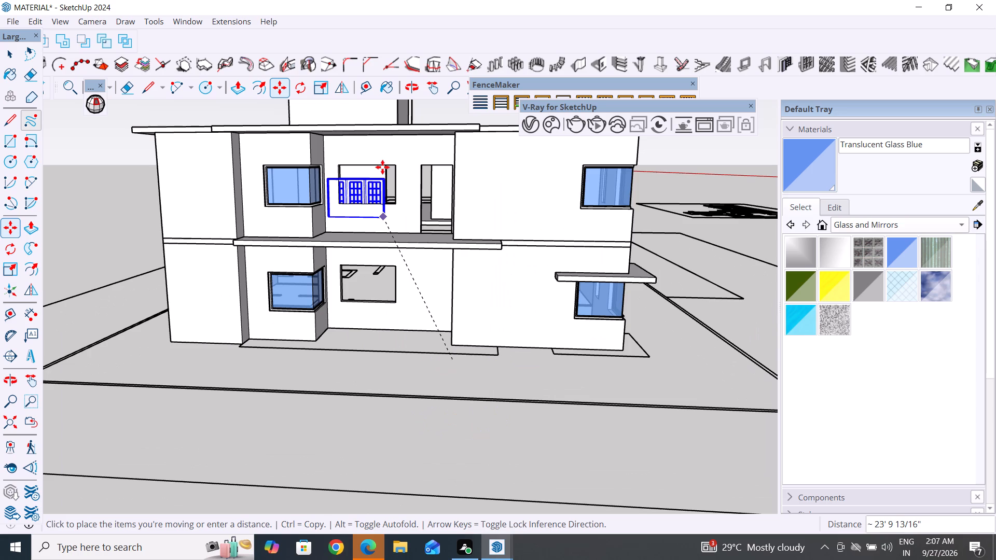
scroll(382, 167, up, 3)
middle_drag(397, 213, 403, 288)
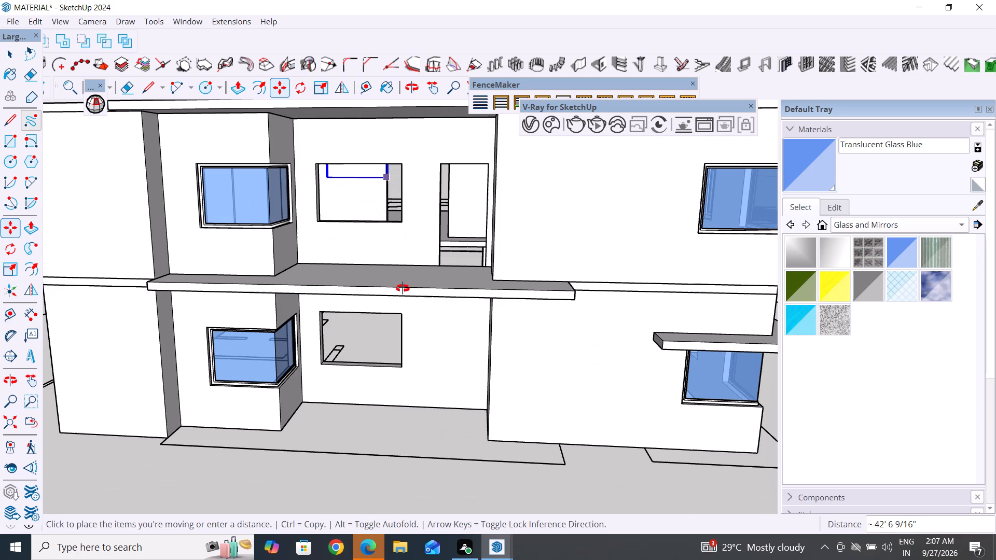
middle_drag(403, 288, 401, 278)
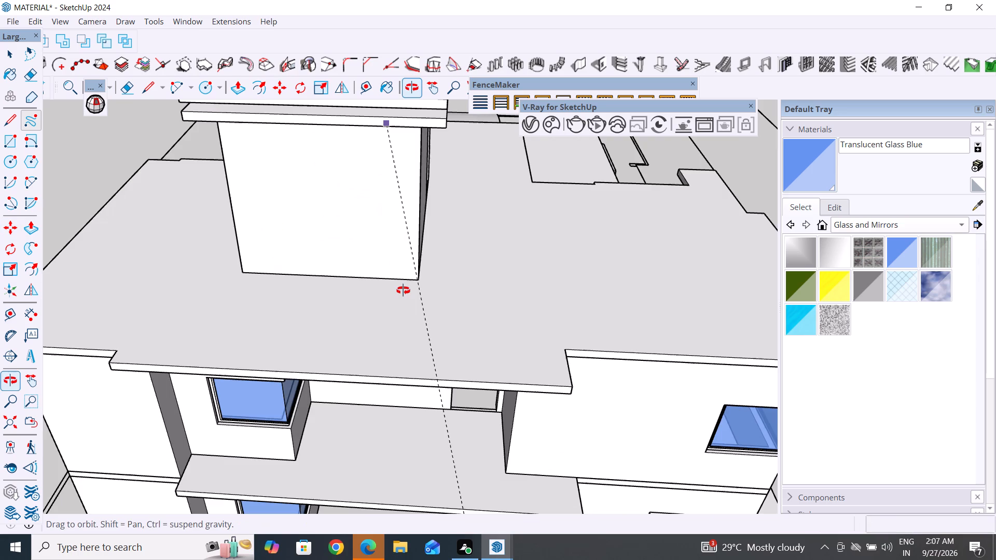
scroll(400, 315, up, 8)
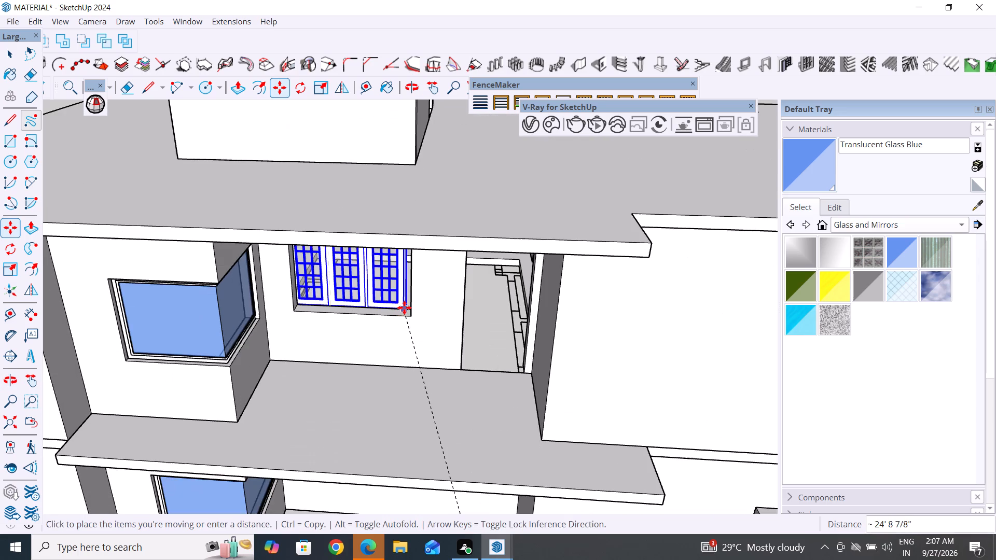
scroll(404, 307, up, 10)
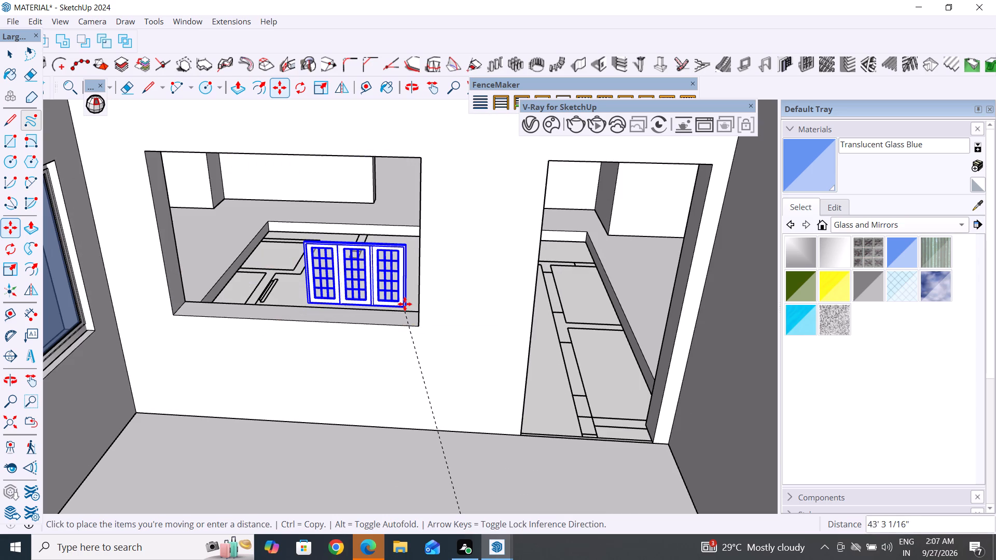
scroll(405, 304, up, 1)
middle_drag(411, 306, 432, 320)
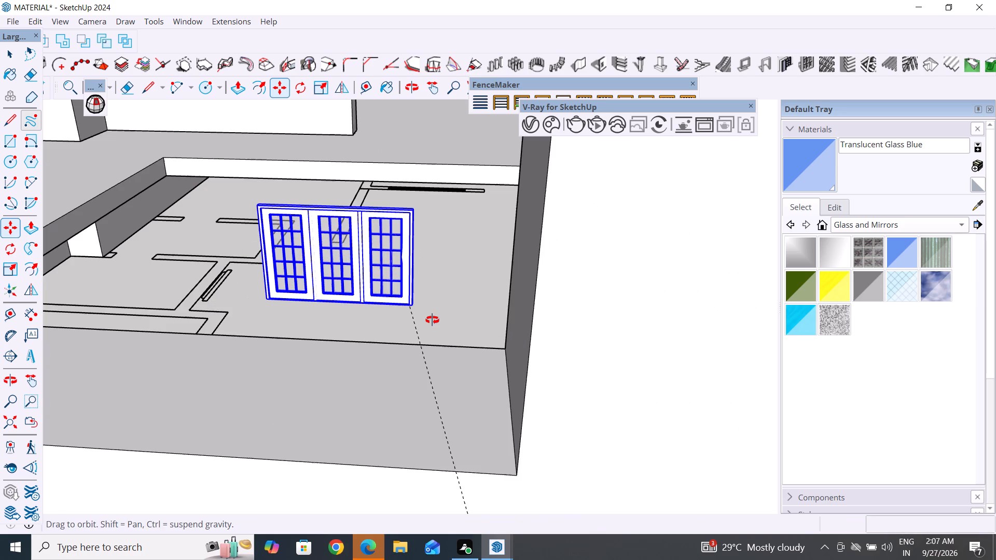
middle_drag(432, 320, 437, 322)
scroll(439, 289, down, 5)
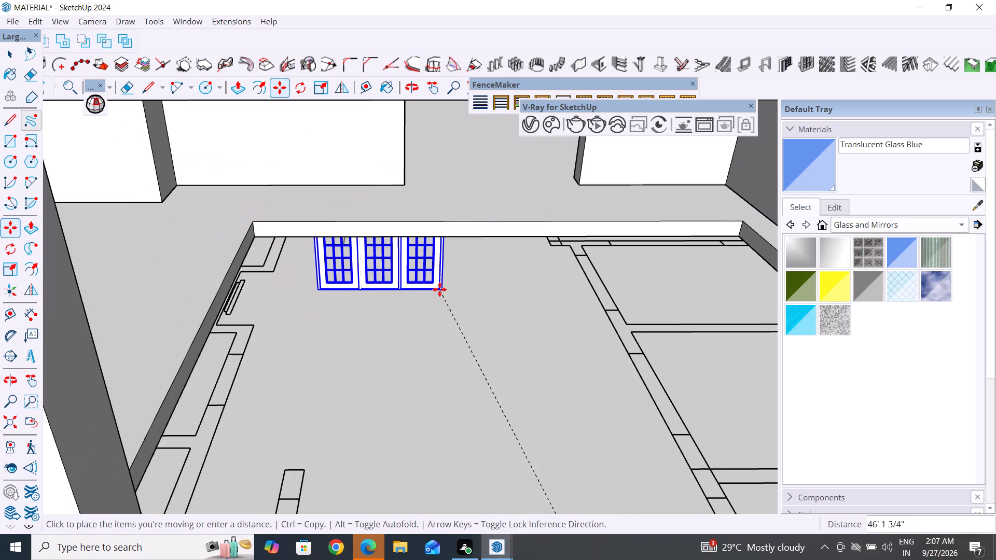
scroll(439, 289, down, 16)
scroll(444, 318, down, 14)
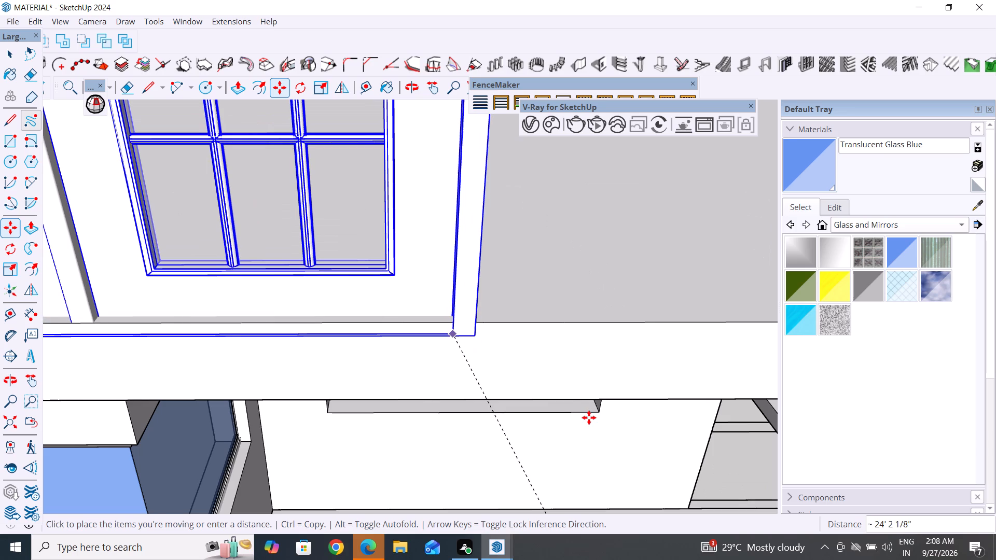
scroll(589, 417, up, 3)
middle_drag(600, 416, 610, 396)
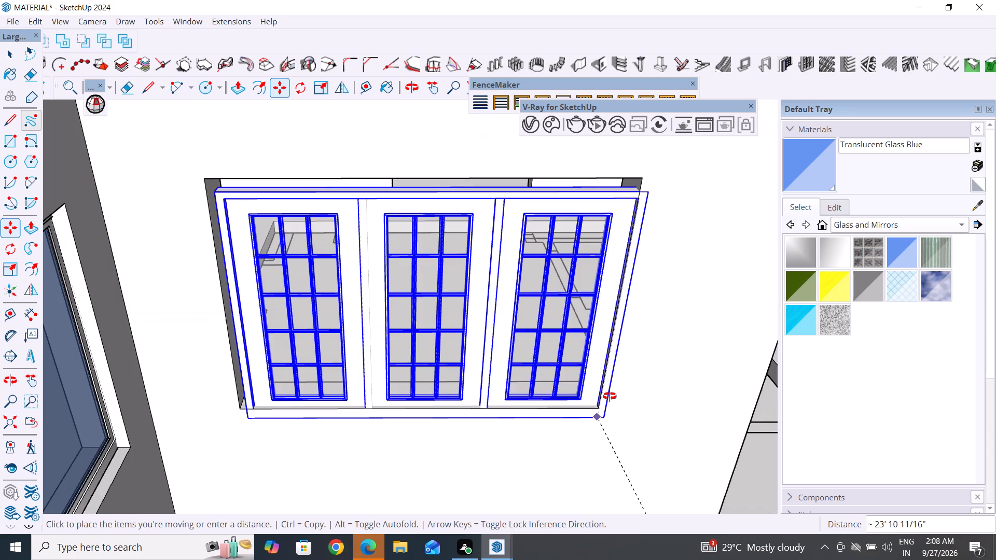
middle_drag(610, 396, 659, 325)
scroll(587, 425, up, 3)
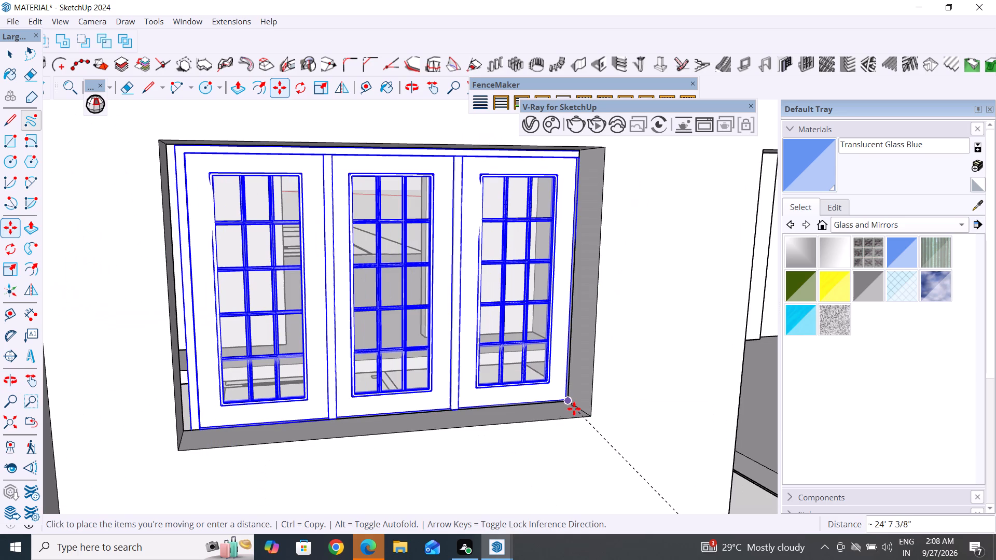
scroll(576, 410, up, 1)
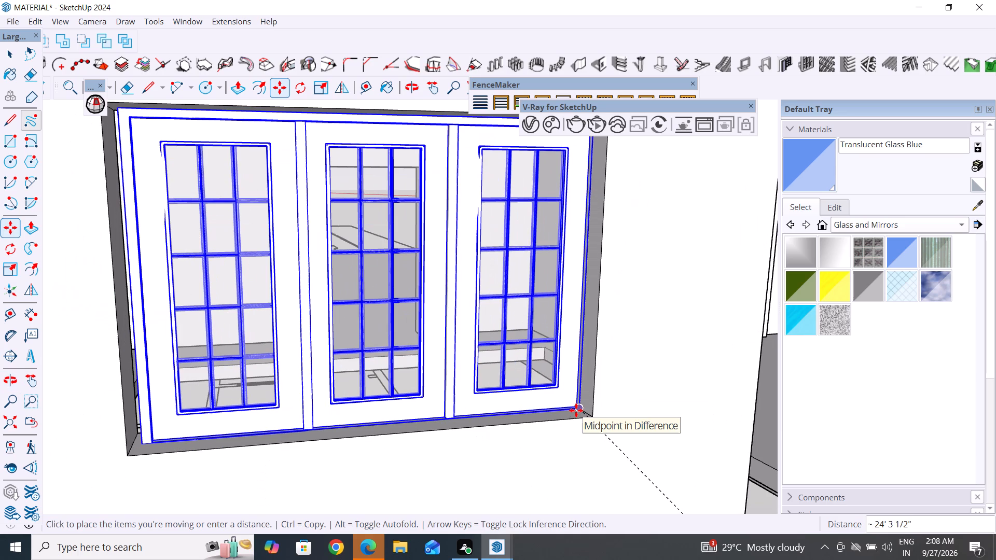
click(576, 410)
click(7, 53)
Scale the three-panel window's width by about 1.02 along the green axis to meet the far side of the opening.
scroll(617, 428, down, 5)
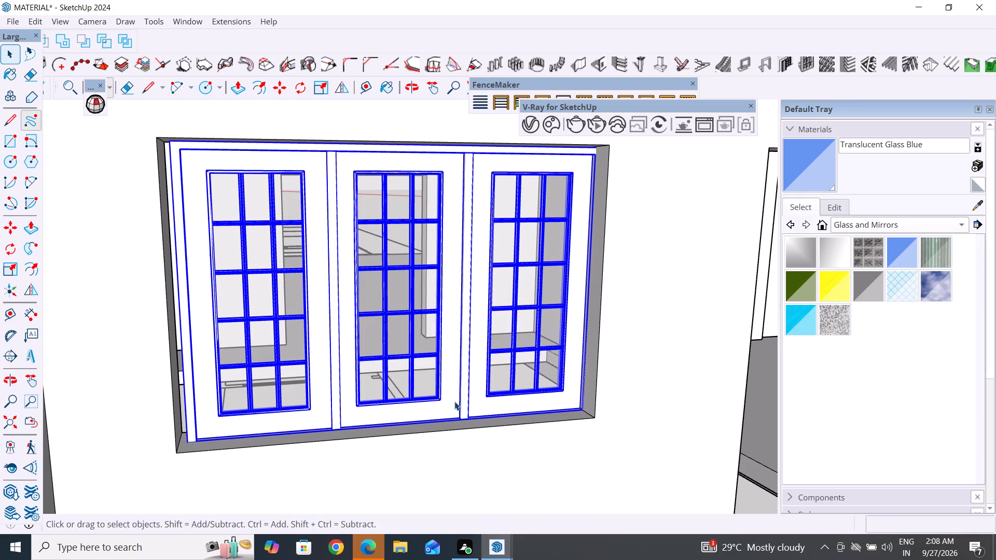
scroll(454, 401, down, 6)
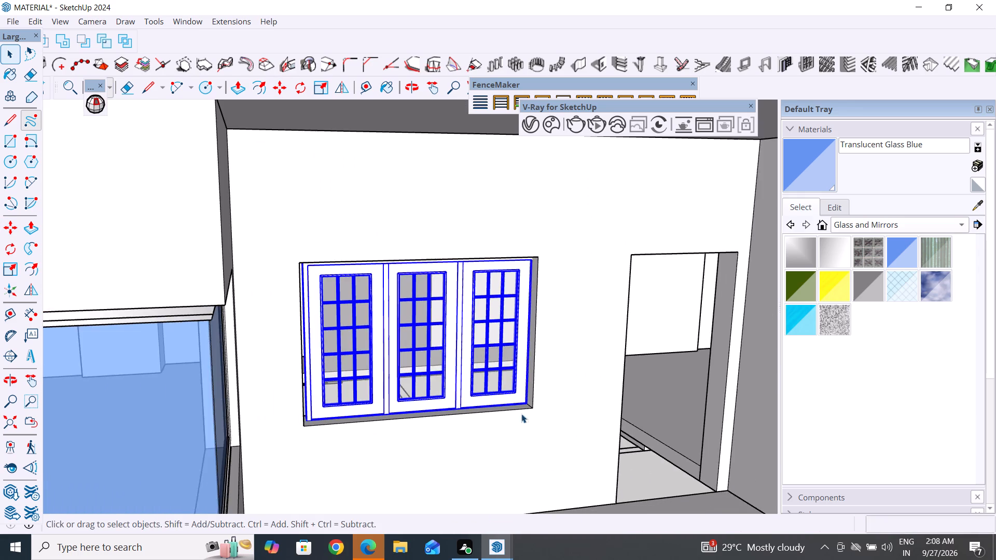
middle_drag(528, 419, 363, 419)
scroll(181, 361, up, 5)
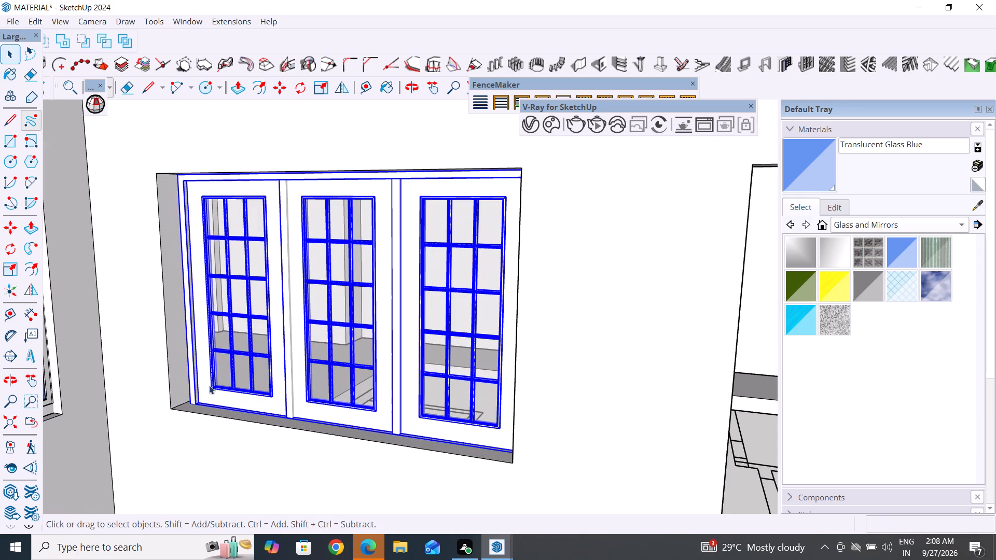
click(209, 394)
key(s)
scroll(178, 298, up, 4)
middle_drag(178, 304, 264, 319)
middle_drag(184, 323, 266, 333)
scroll(162, 327, up, 12)
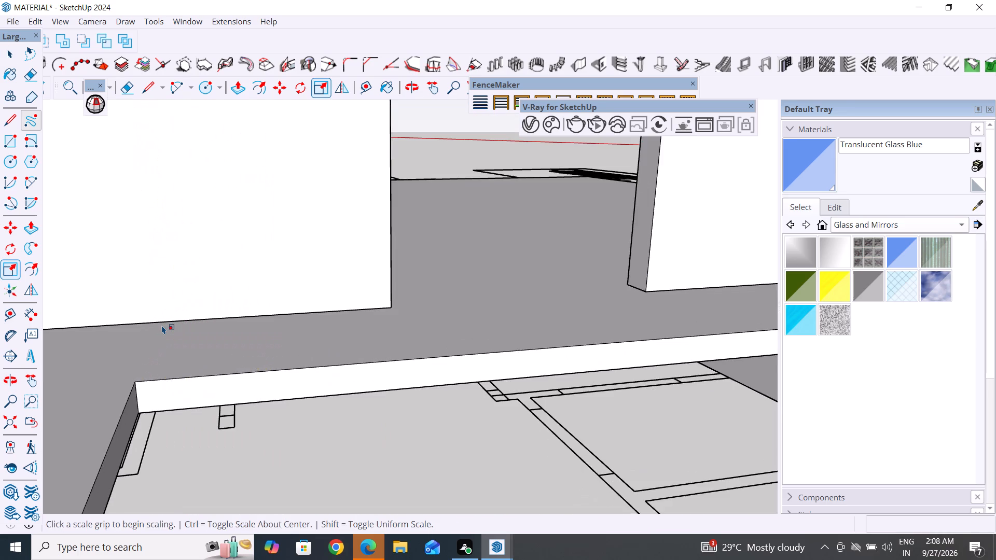
scroll(162, 325, down, 5)
middle_drag(162, 357, 193, 373)
scroll(190, 347, up, 2)
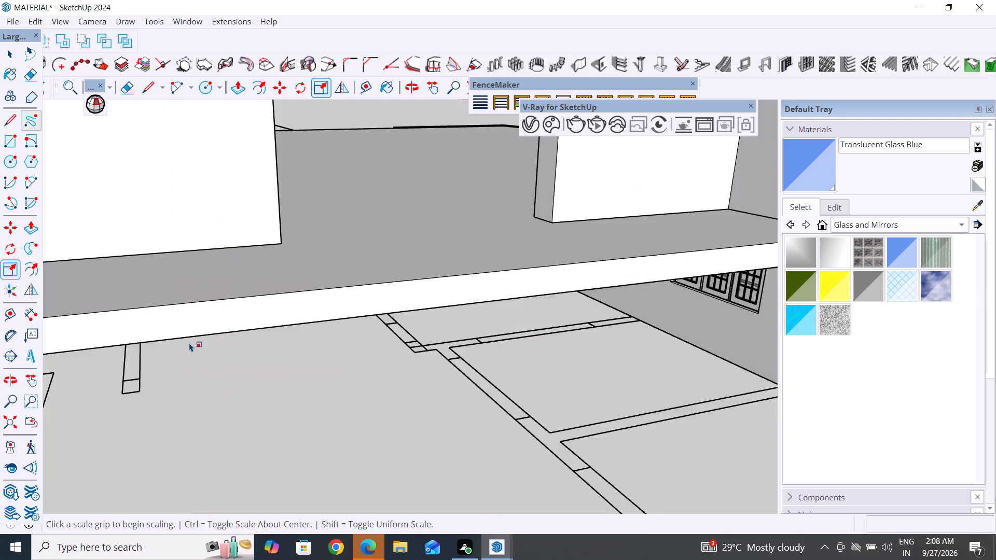
scroll(189, 343, up, 1)
scroll(189, 343, down, 4)
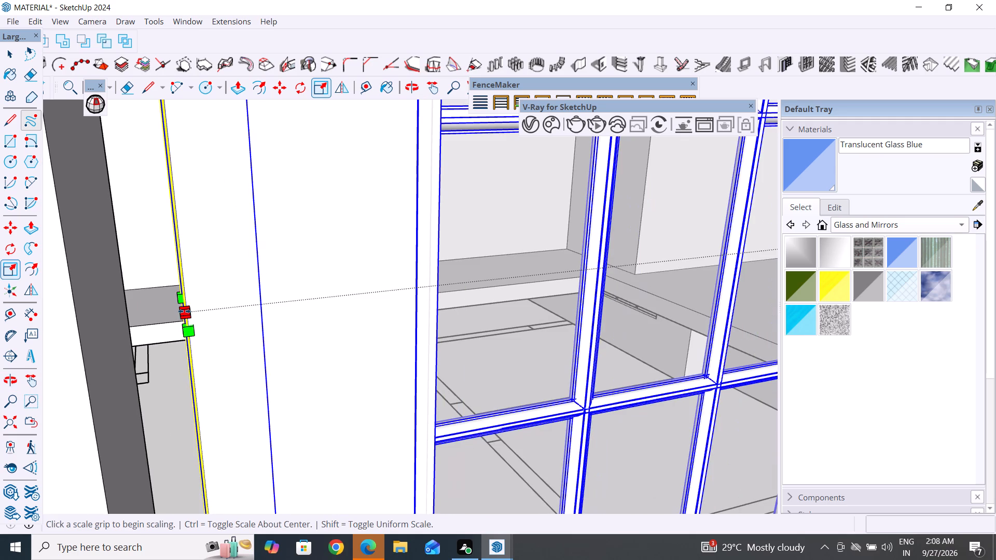
click(184, 311)
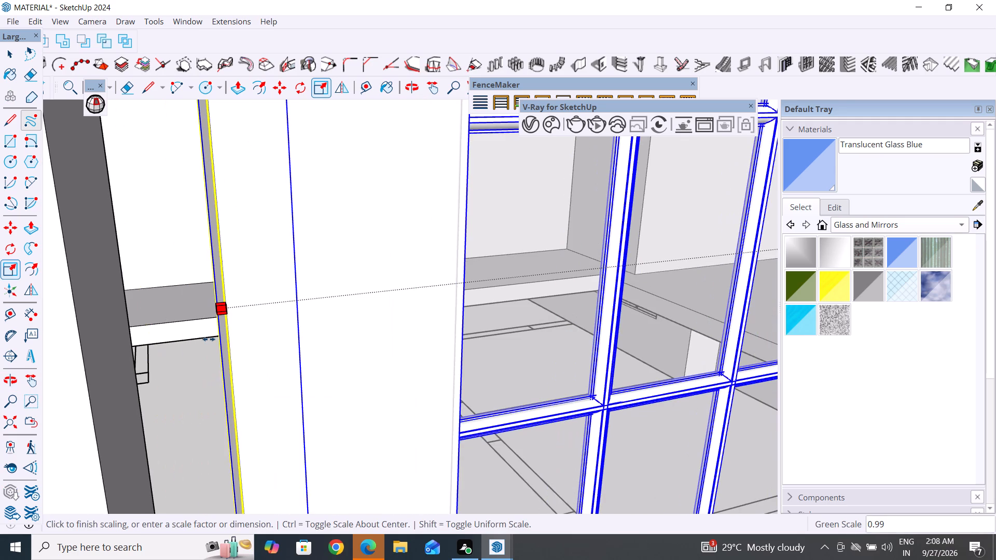
click(118, 321)
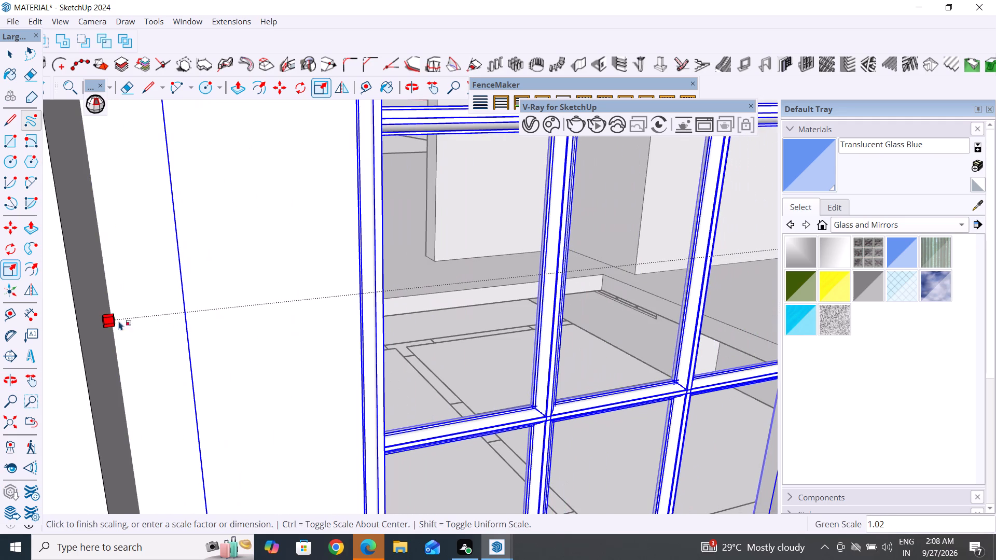
scroll(289, 337, down, 5)
scroll(287, 337, down, 20)
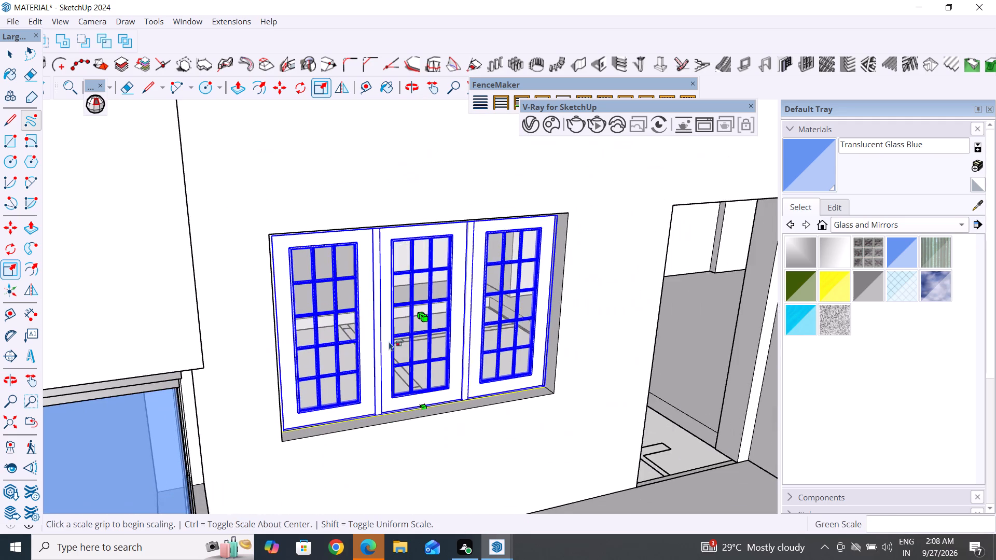
middle_drag(464, 335, 442, 366)
scroll(445, 386, down, 19)
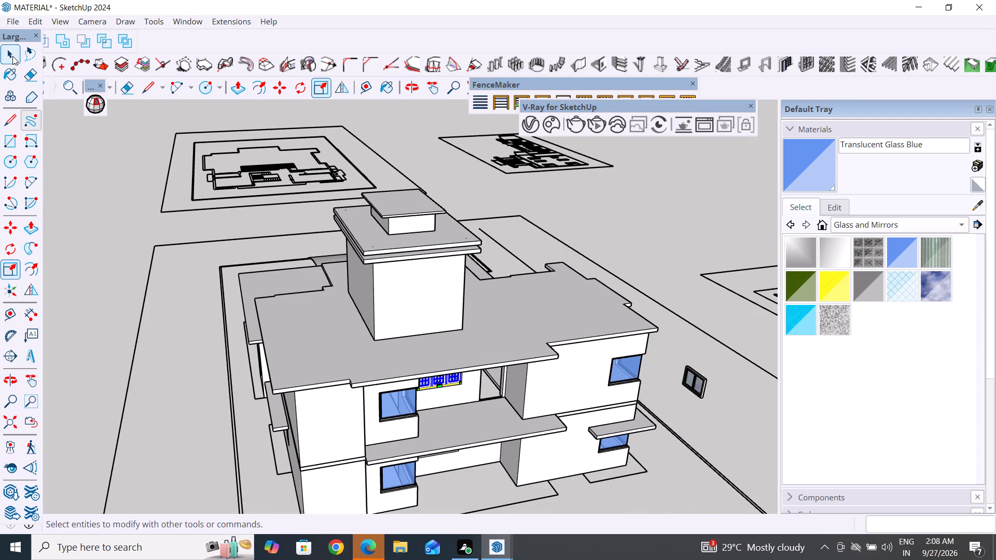
click(12, 56)
click(59, 197)
Copy the end facade's upper-floor three-panel window about 10' 5 7/8" down into the ground-floor opening below, with its lower corner set within the sill depth.
middle_drag(420, 422, 365, 247)
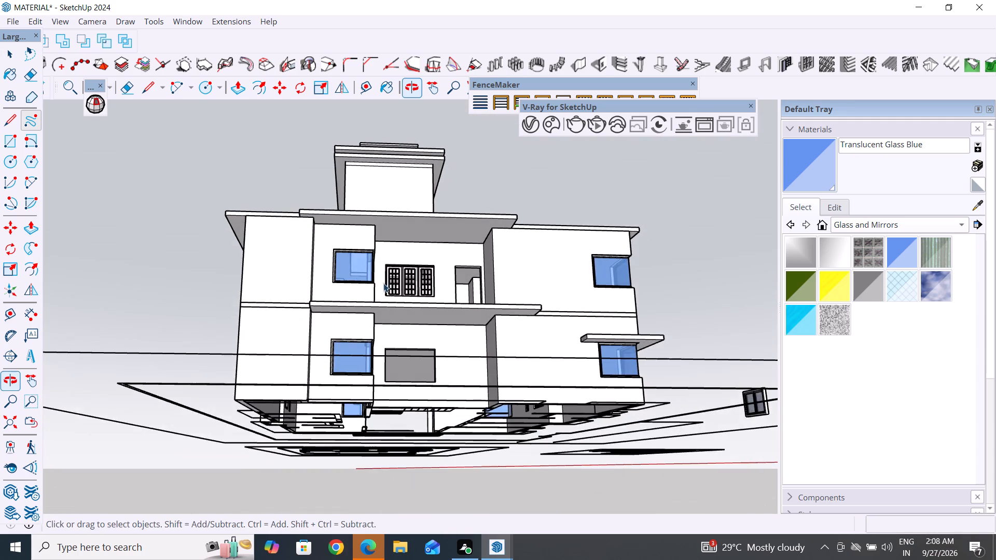
scroll(434, 273, up, 2)
scroll(477, 237, down, 4)
middle_drag(467, 297, 409, 410)
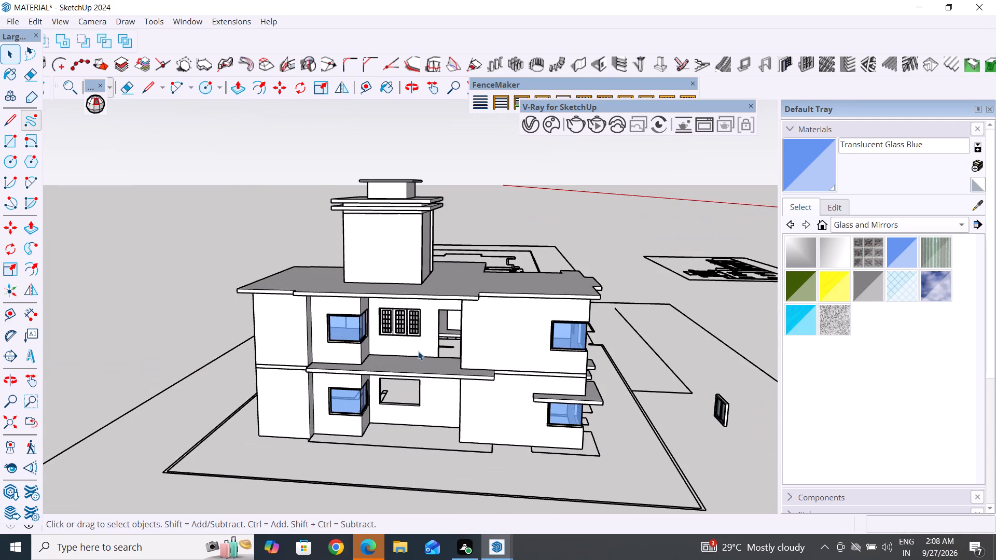
scroll(418, 291, down, 5)
middle_drag(425, 412, 423, 450)
scroll(406, 374, up, 9)
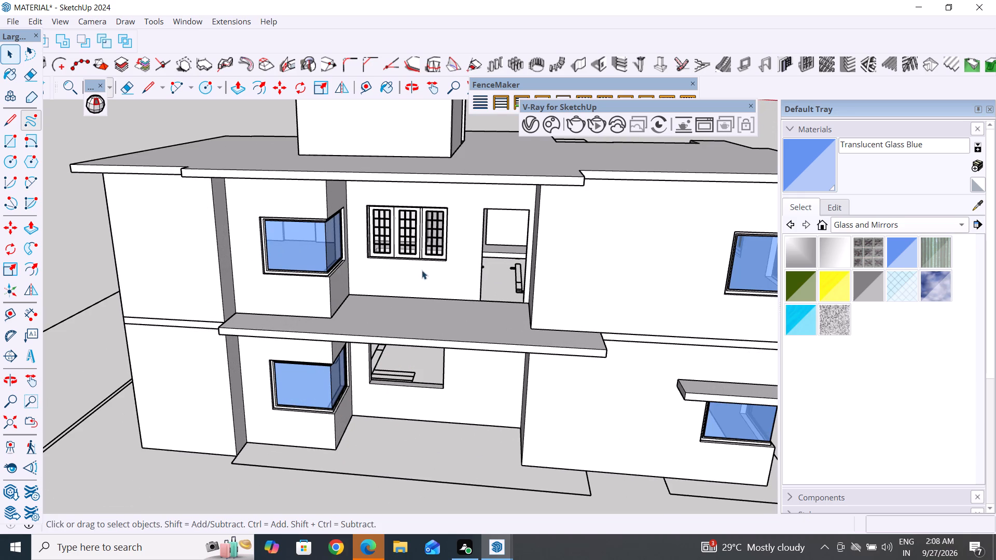
click(421, 235)
key(m)
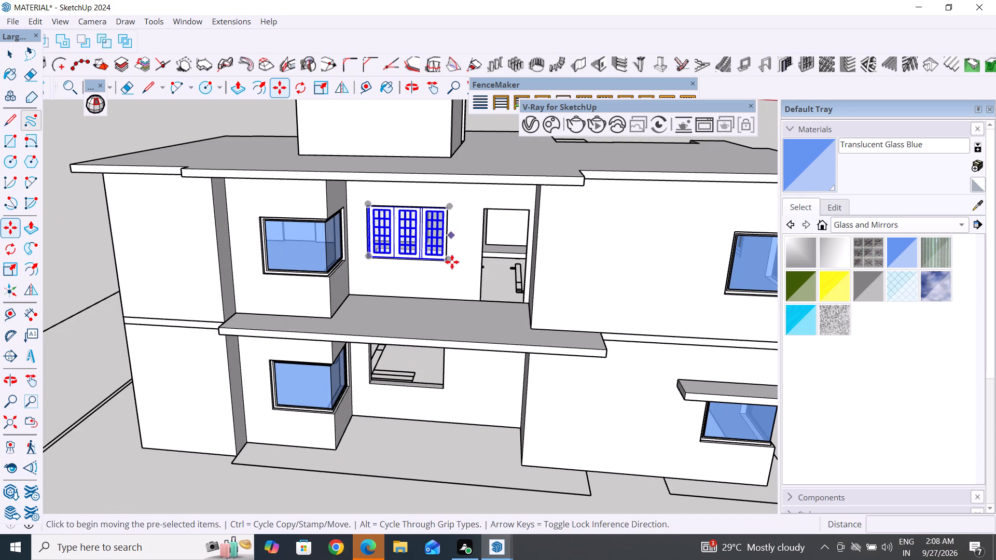
click(448, 268)
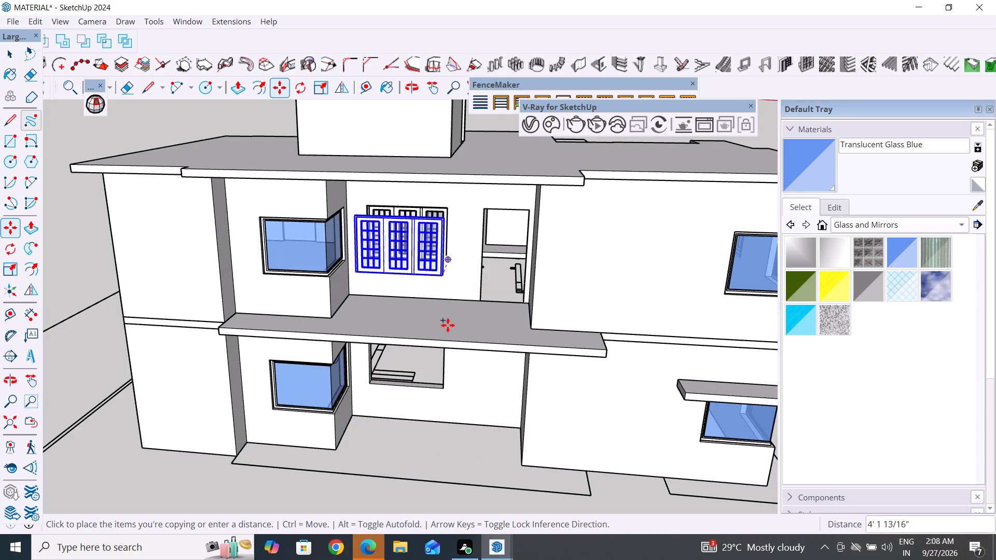
scroll(448, 389, up, 16)
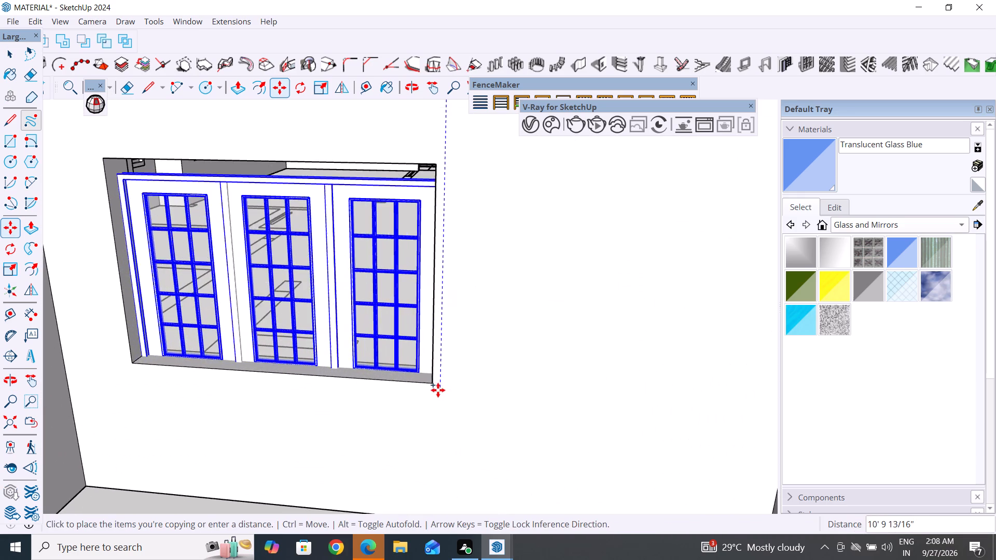
scroll(438, 390, up, 3)
middle_drag(433, 369, 584, 381)
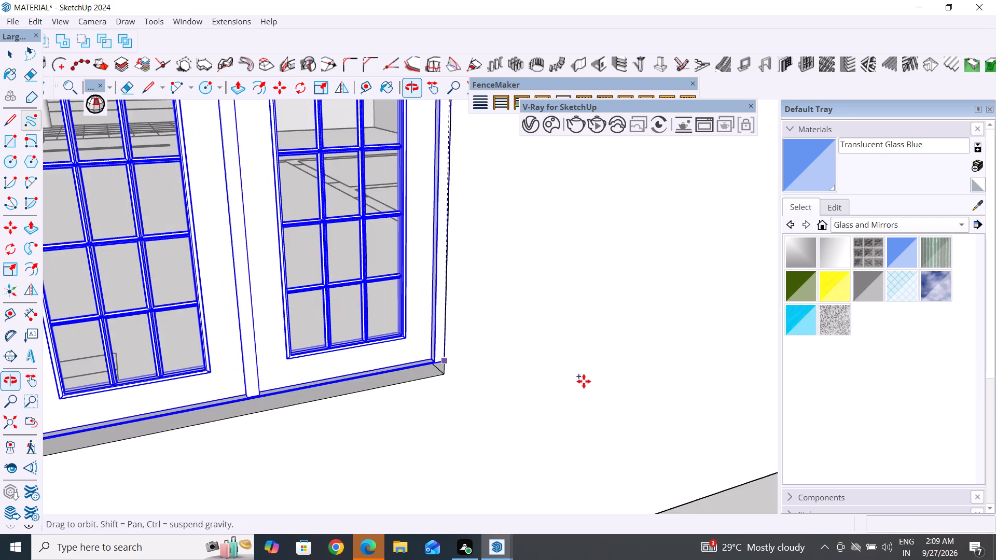
scroll(464, 369, up, 4)
scroll(417, 361, up, 8)
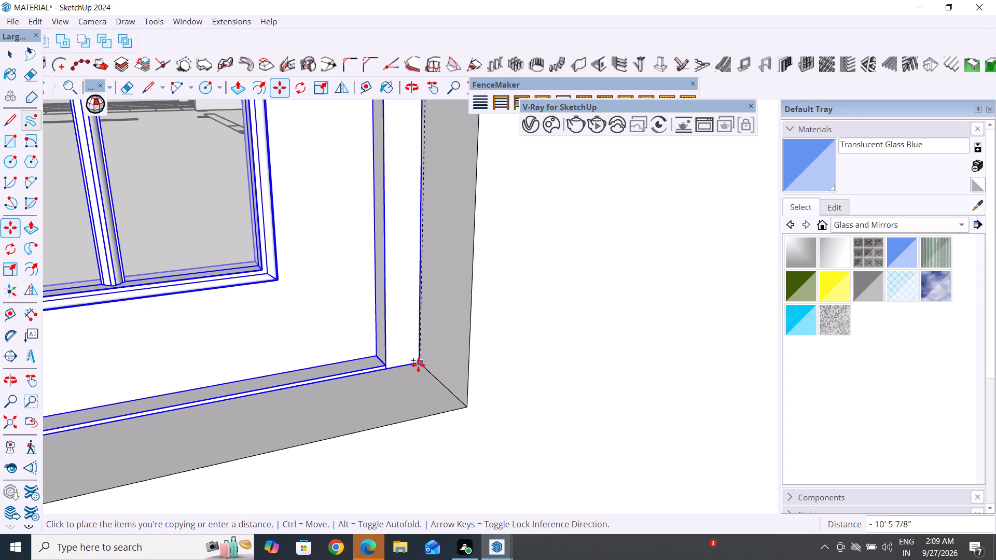
scroll(418, 365, down, 15)
middle_drag(419, 365, 301, 354)
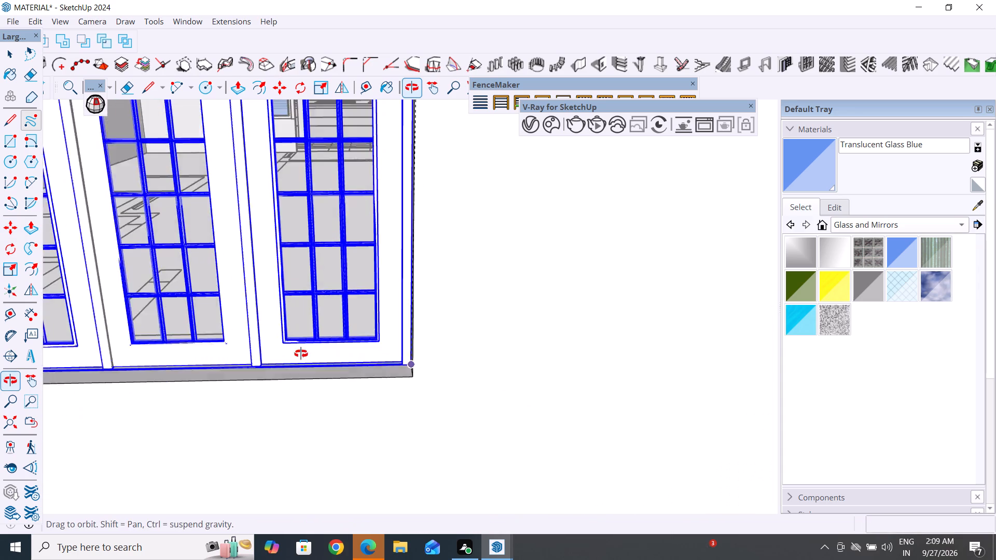
middle_drag(301, 354, 454, 381)
scroll(429, 371, up, 8)
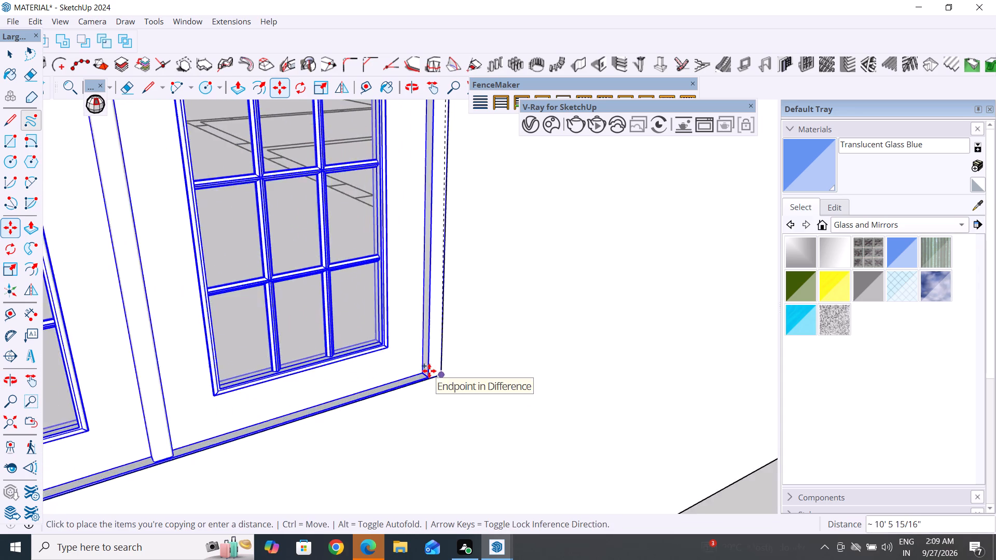
scroll(429, 371, up, 2)
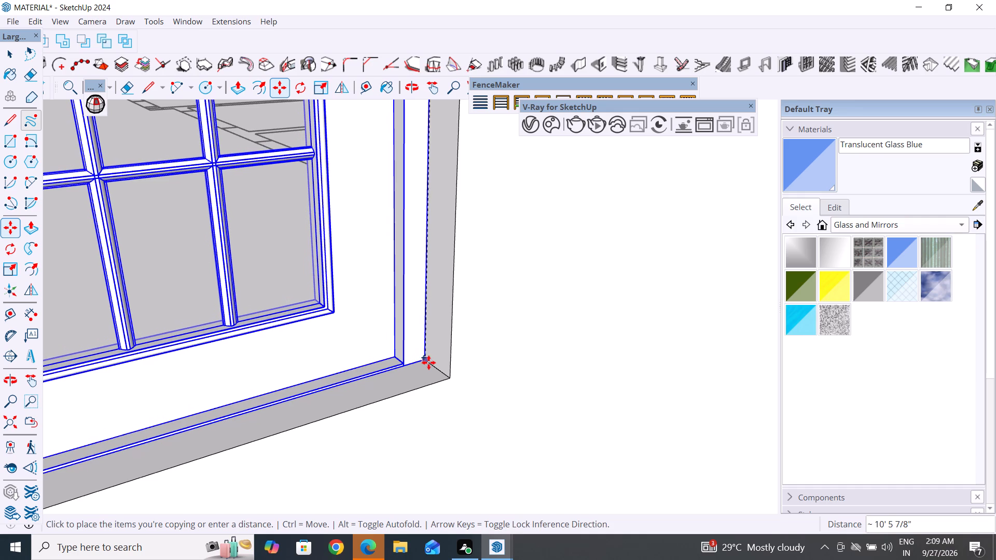
click(428, 362)
scroll(614, 340, down, 10)
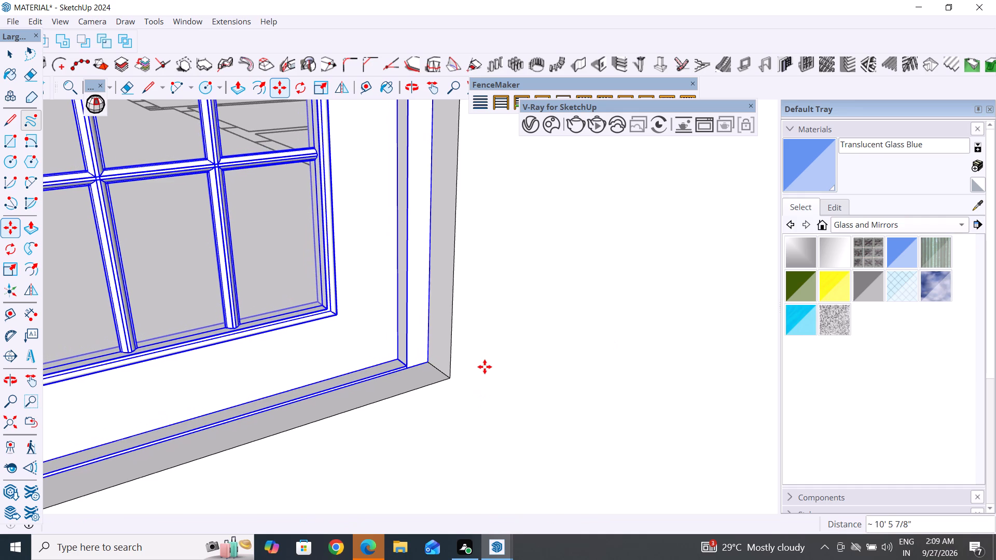
scroll(485, 367, down, 6)
scroll(390, 416, down, 3)
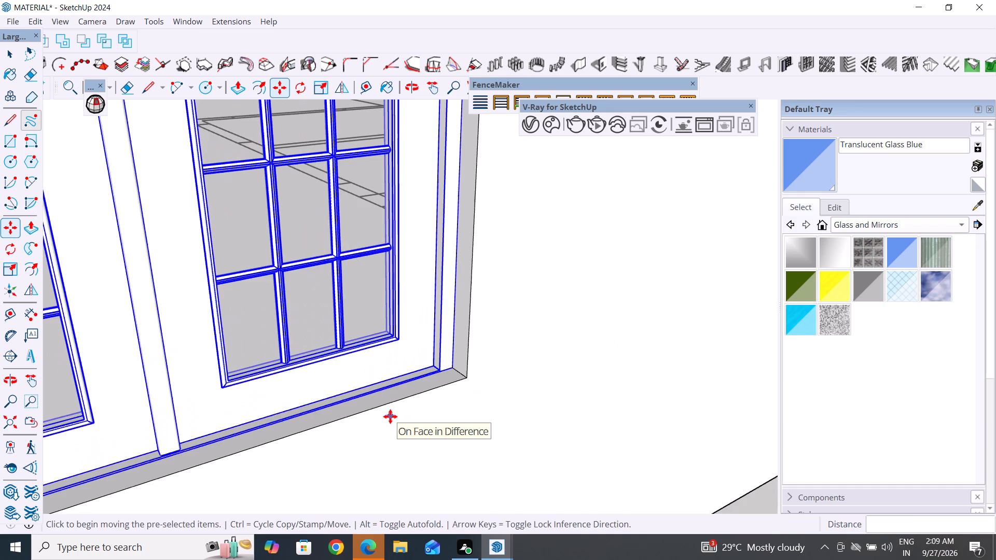
scroll(390, 416, down, 5)
scroll(459, 348, down, 6)
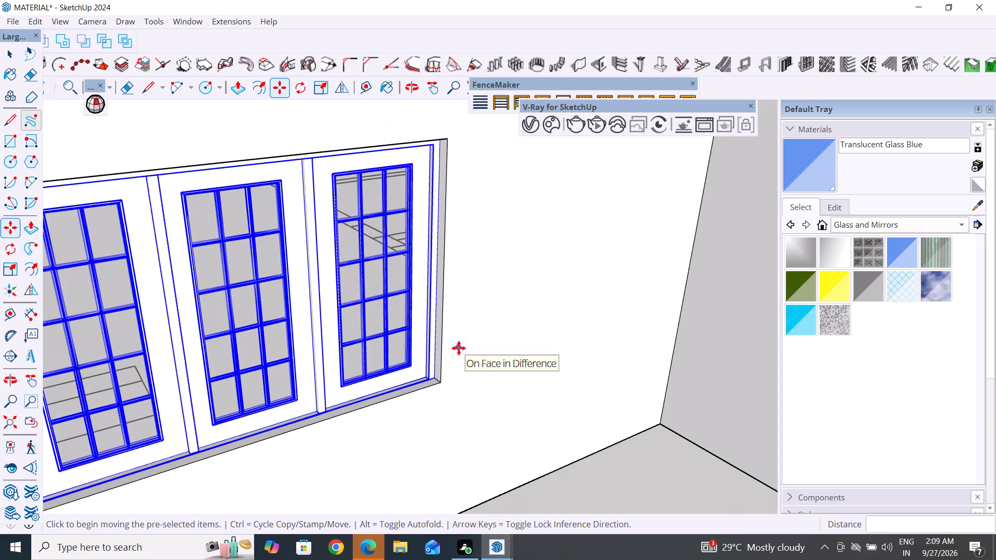
scroll(459, 348, down, 1)
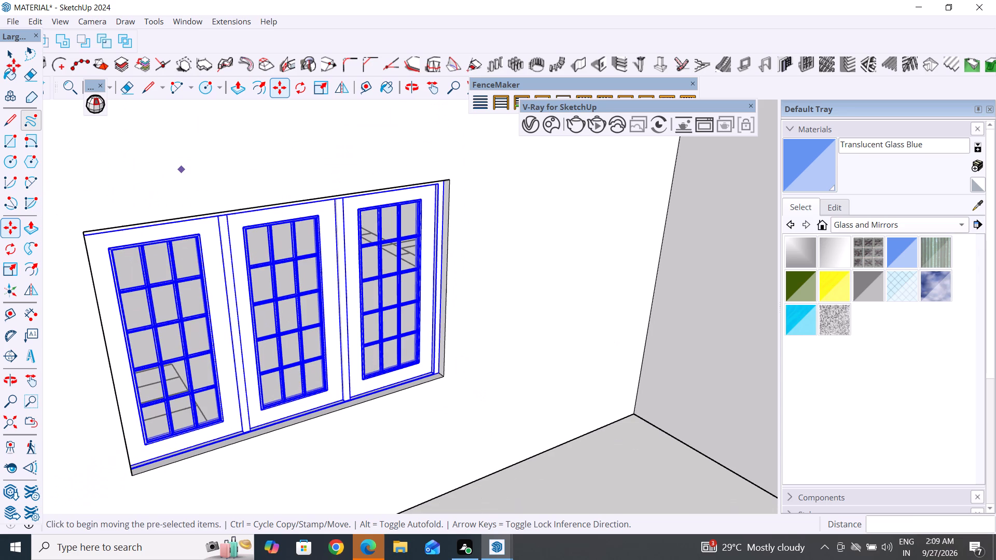
scroll(362, 318, down, 5)
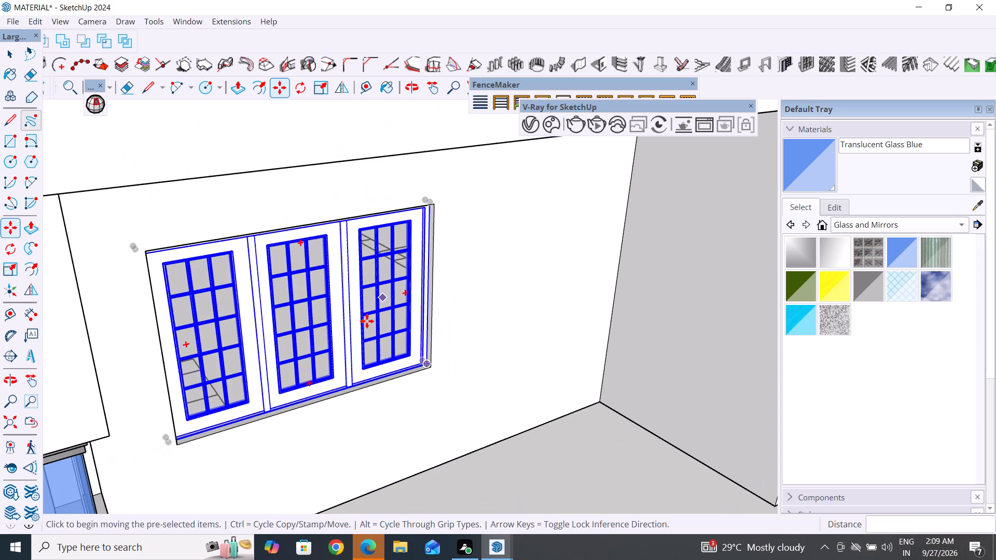
click(10, 52)
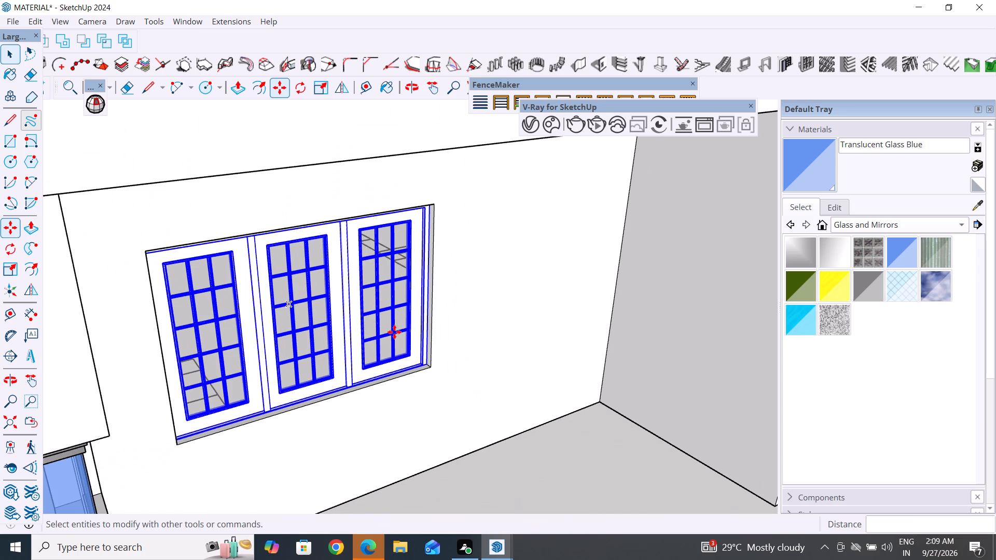
Copy the narrow upper-floor sliding window beside the wall recess 10' 6" down into the empty ground-floor opening under the small canopy.
scroll(394, 332, down, 10)
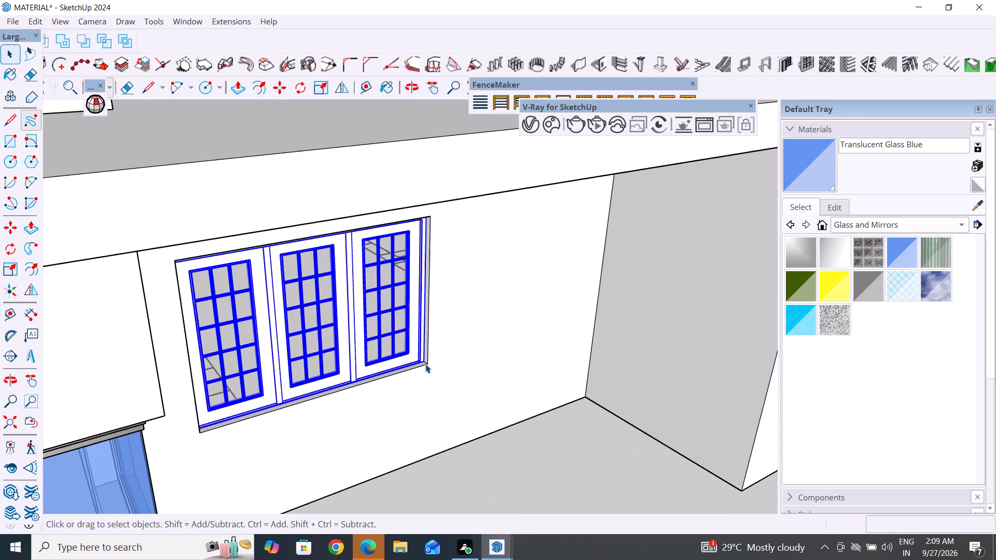
scroll(368, 397, down, 3)
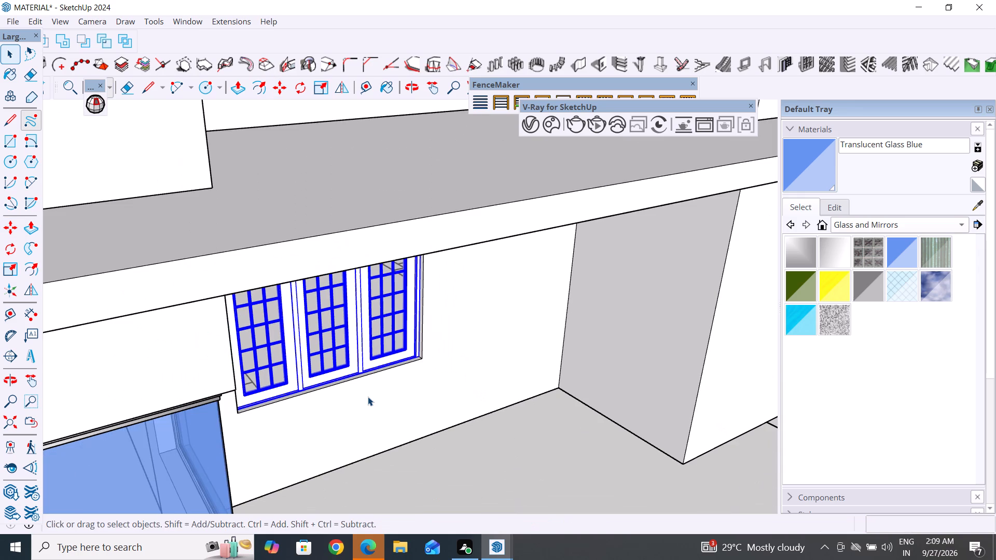
scroll(368, 397, down, 10)
middle_drag(441, 375, 364, 396)
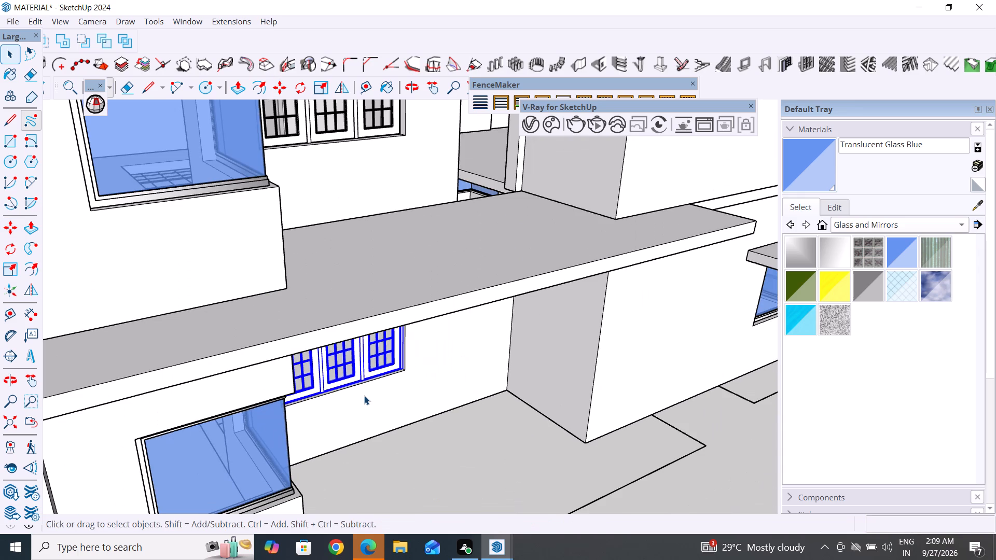
middle_drag(364, 396, 283, 314)
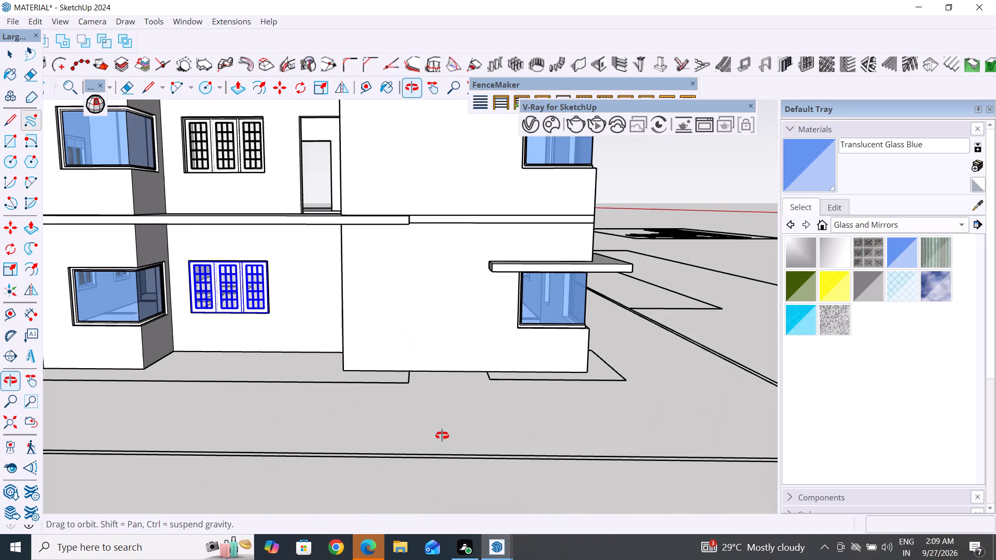
middle_drag(532, 410, 103, 454)
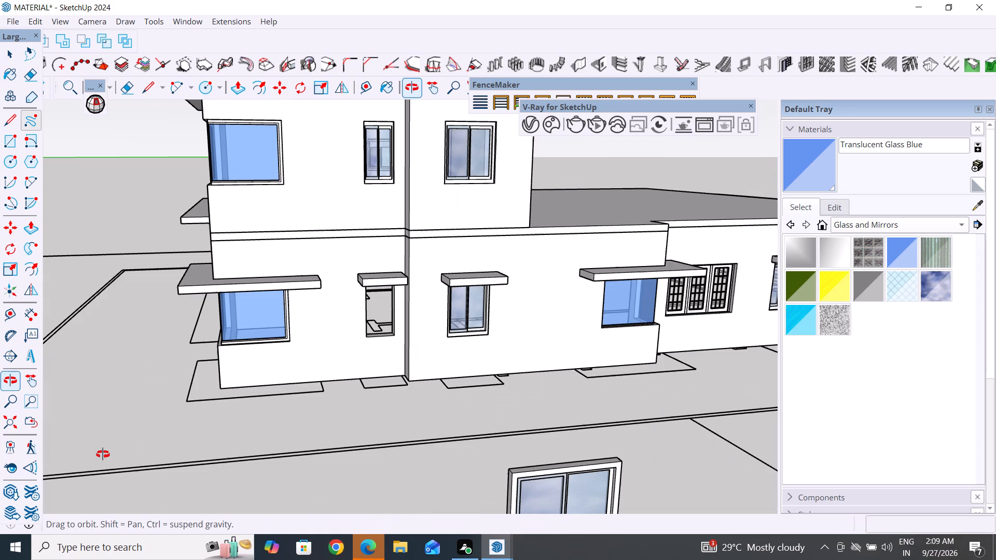
middle_drag(103, 454, 103, 455)
scroll(317, 166, up, 5)
click(317, 164)
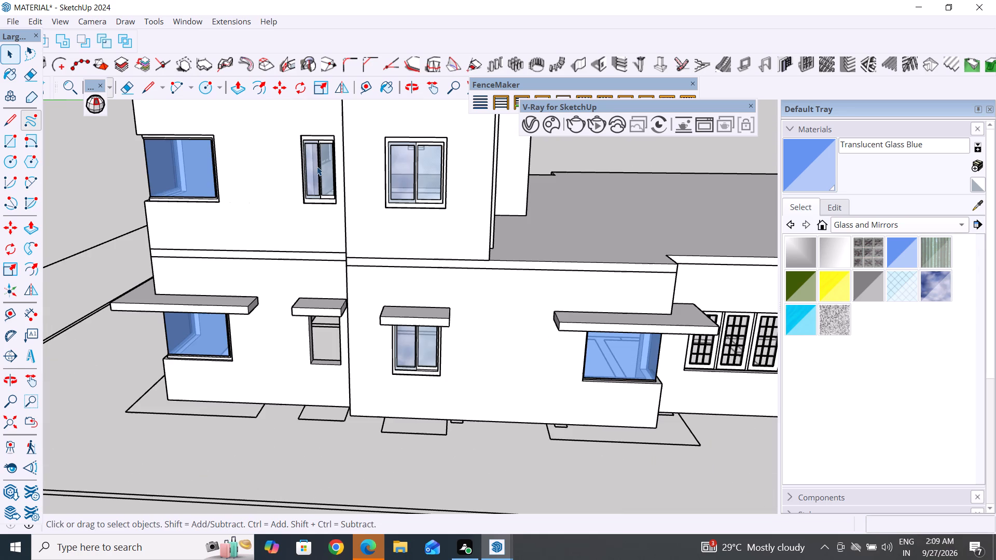
key(m)
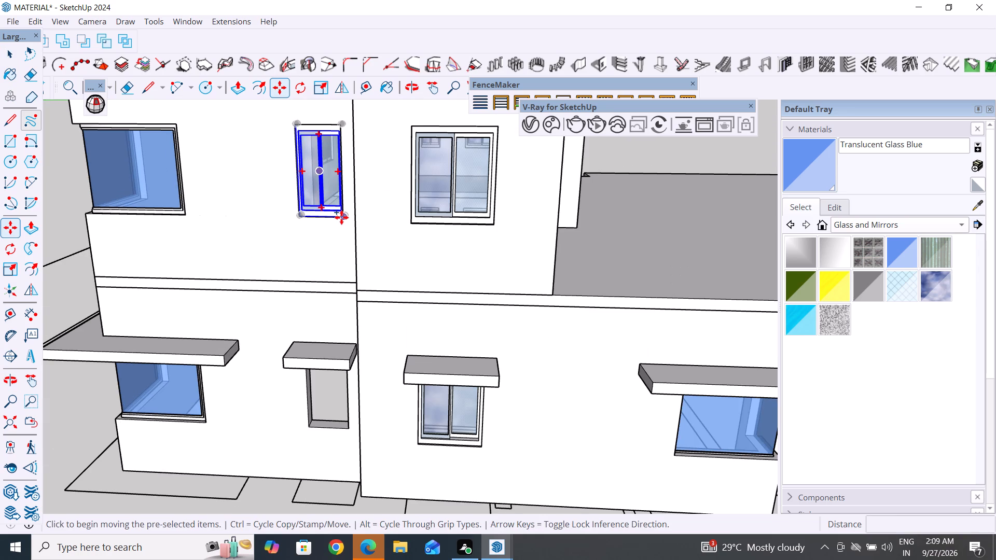
click(344, 218)
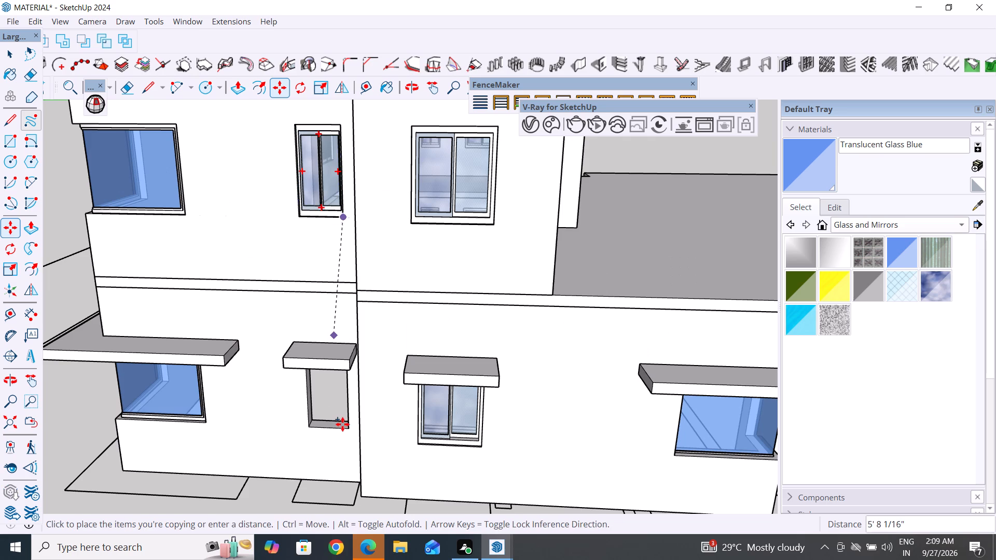
scroll(342, 424, up, 8)
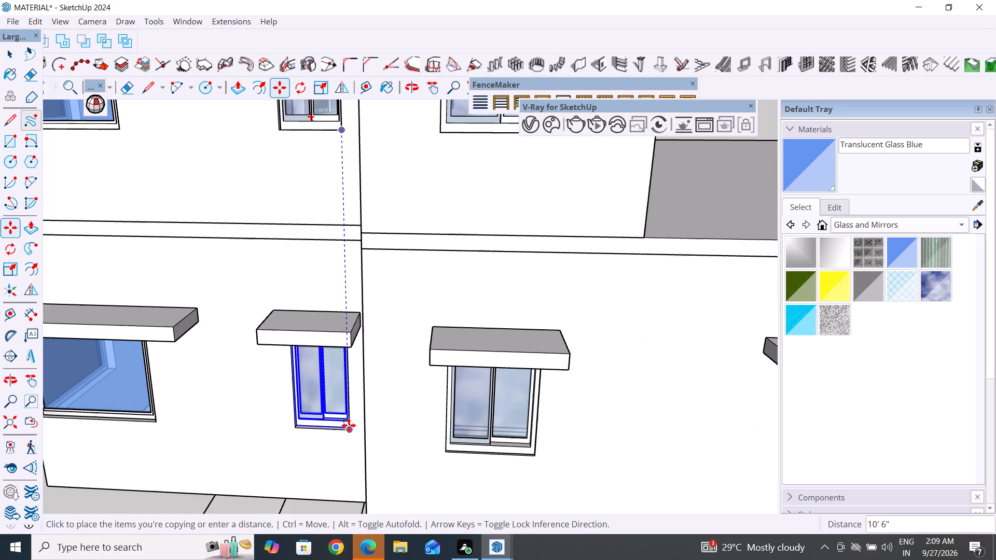
middle_drag(351, 428, 502, 337)
scroll(416, 423, up, 3)
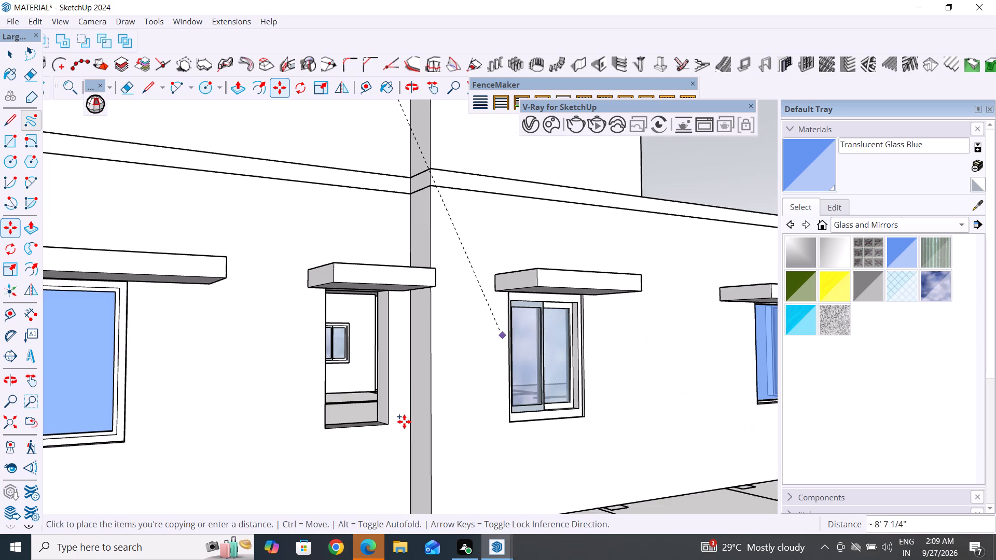
scroll(404, 422, up, 2)
scroll(363, 417, up, 5)
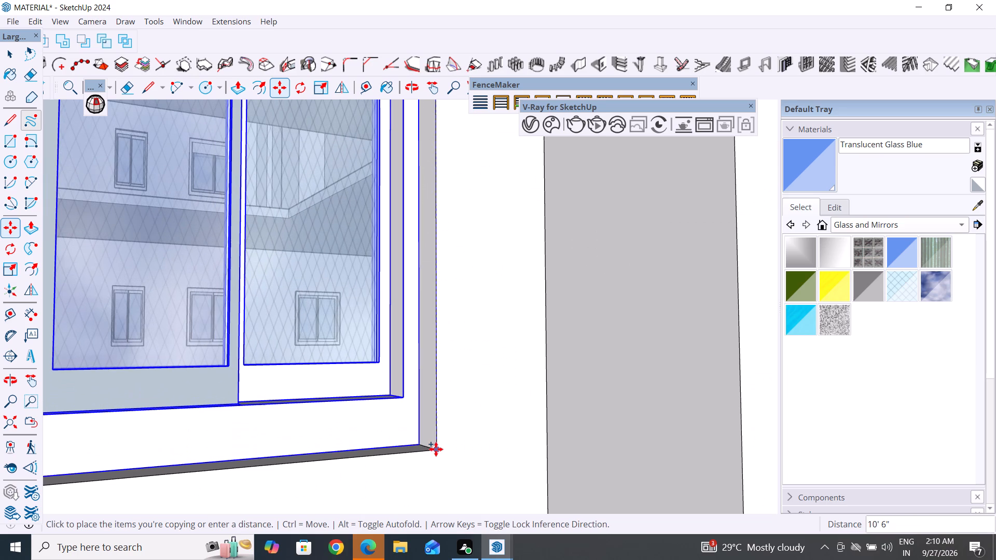
click(436, 449)
click(5, 51)
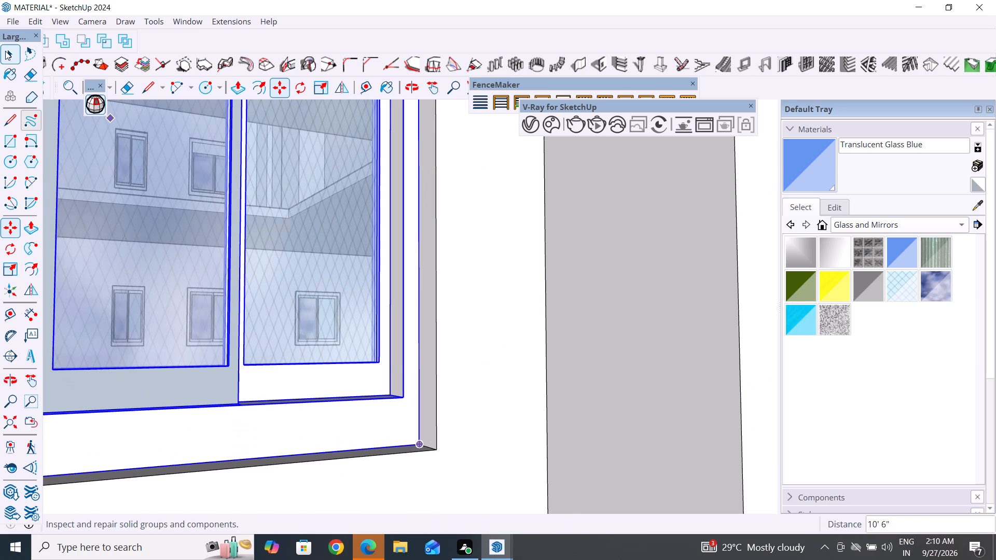
click(11, 54)
Examine the copied narrow window and the rest of the long facade's ground-floor openings.
scroll(312, 287, down, 13)
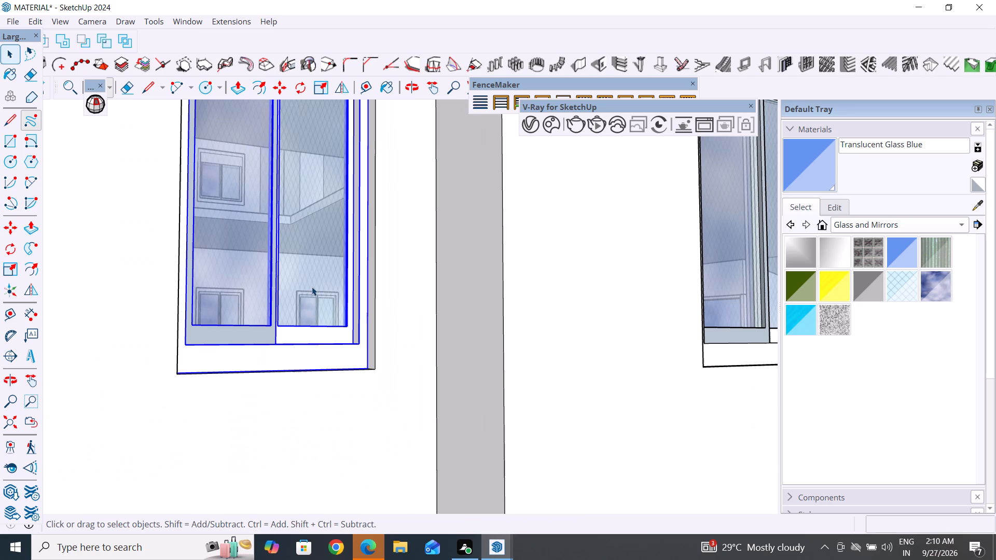
scroll(312, 286, down, 8)
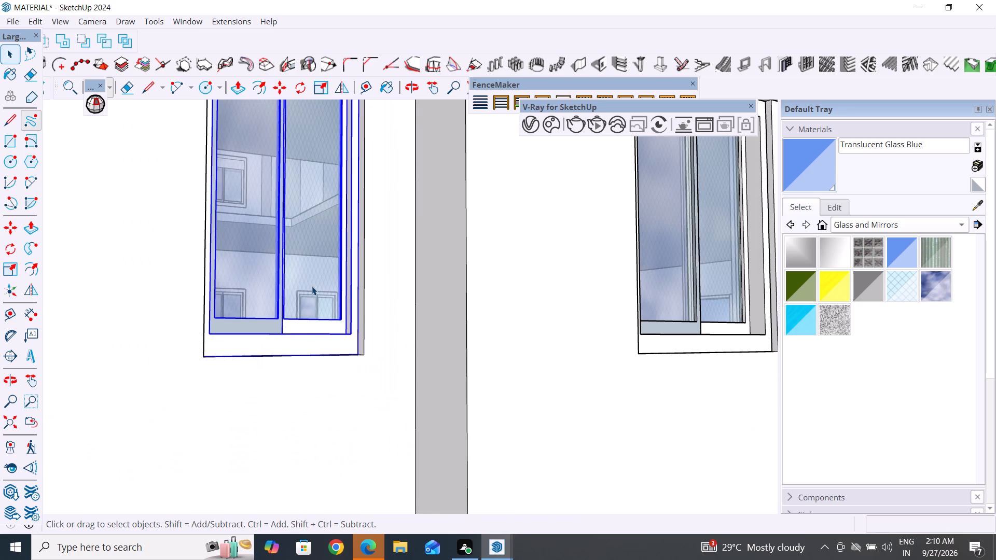
scroll(312, 286, down, 7)
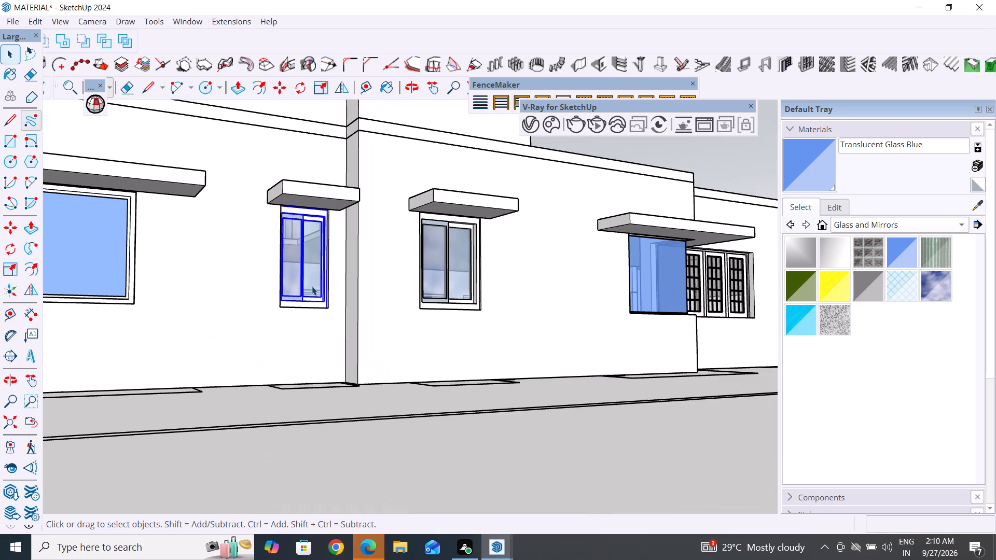
scroll(312, 286, down, 7)
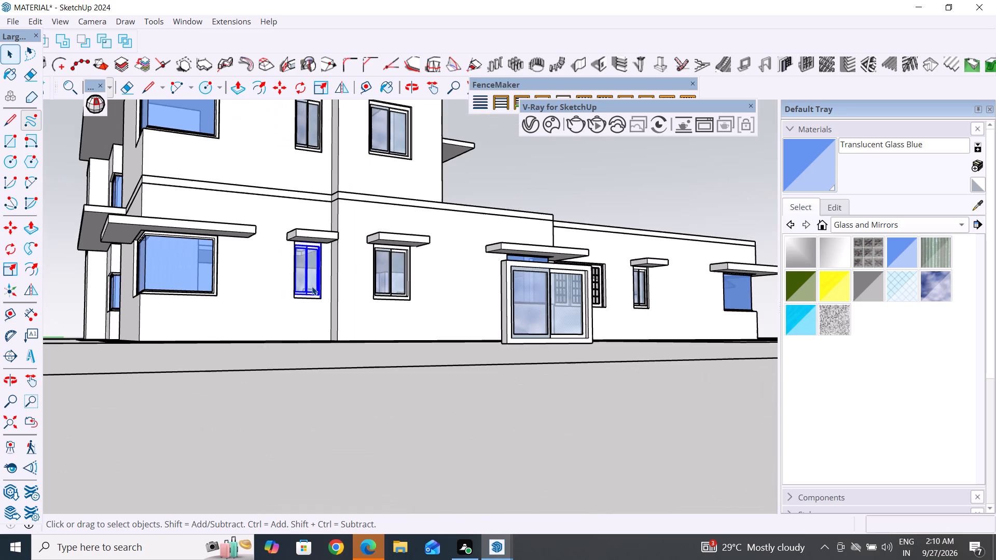
Examine the building's facades, porch entrance and roofs from all around to check the openings on both floors.
scroll(308, 308, down, 2)
middle_drag(388, 305, 281, 380)
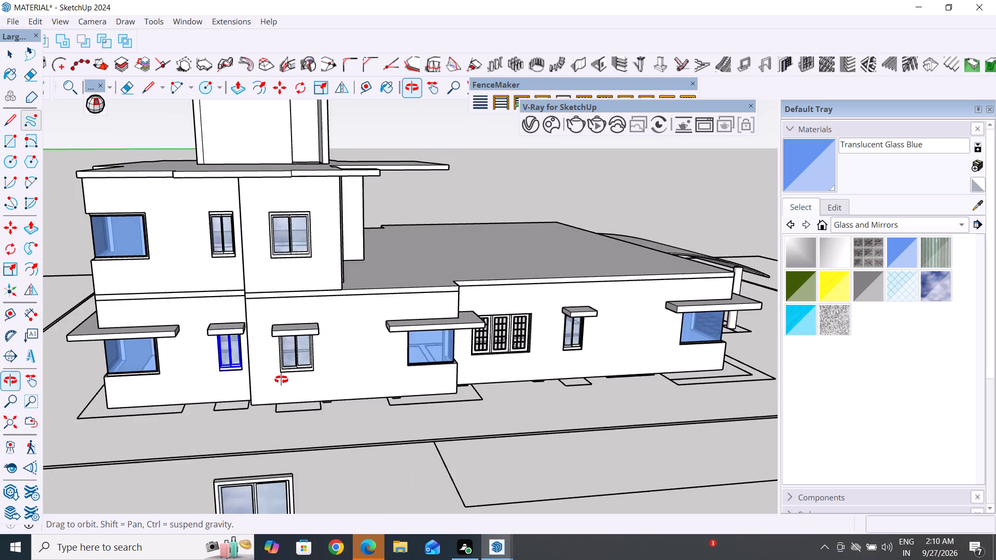
middle_drag(281, 380, 132, 365)
middle_drag(499, 327, 51, 317)
middle_drag(426, 329, 40, 315)
middle_drag(472, 281, 228, 337)
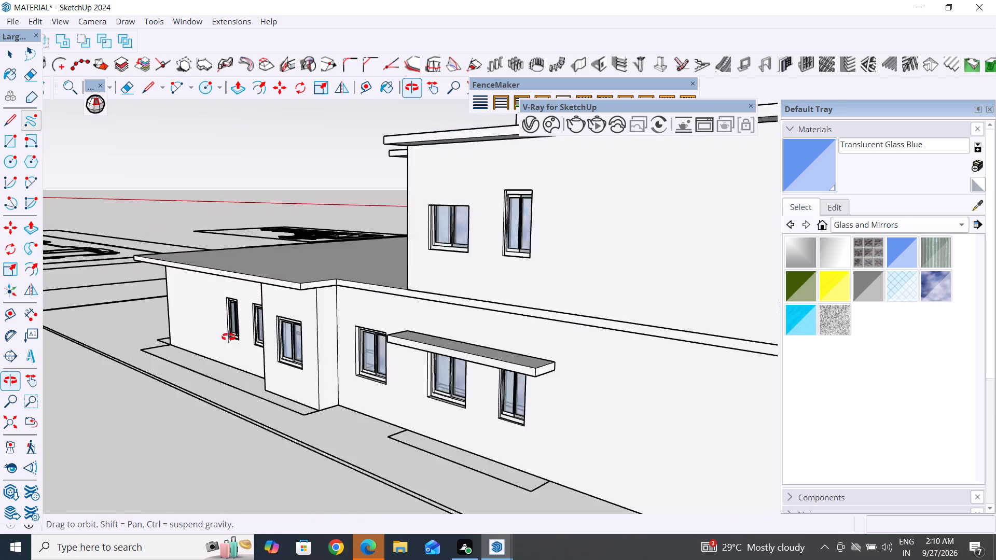
middle_drag(228, 337, 231, 310)
scroll(232, 269, down, 4)
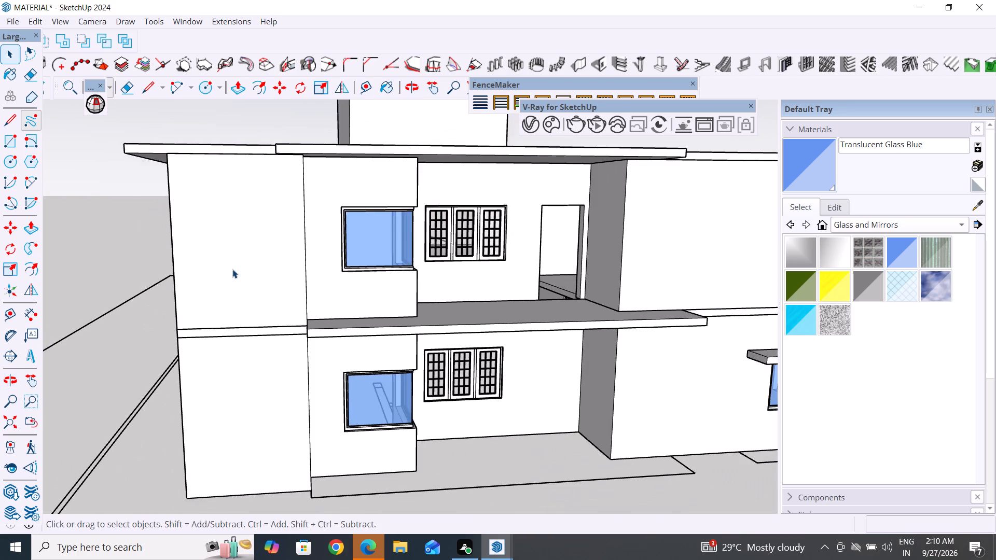
scroll(232, 269, down, 10)
middle_drag(479, 293, 135, 332)
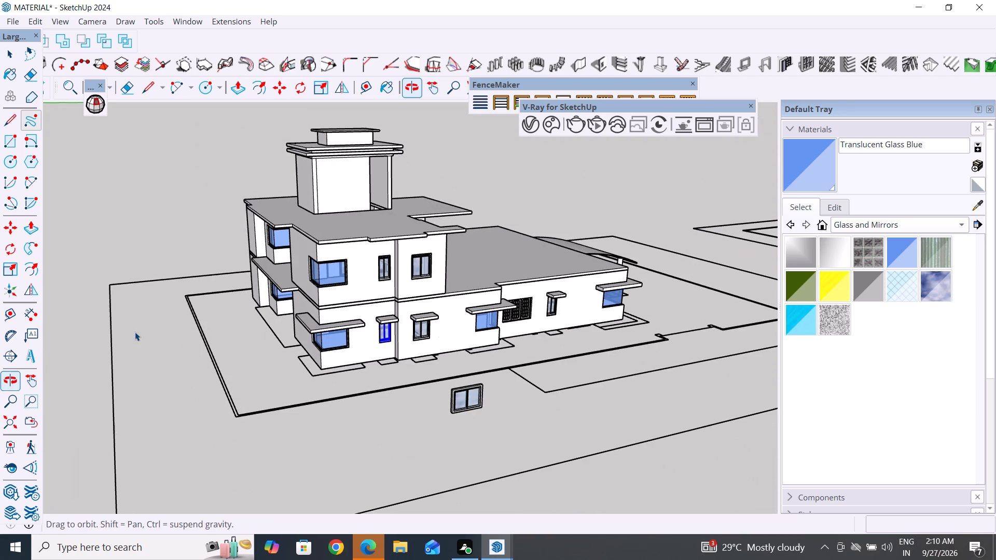
middle_drag(612, 274, 316, 281)
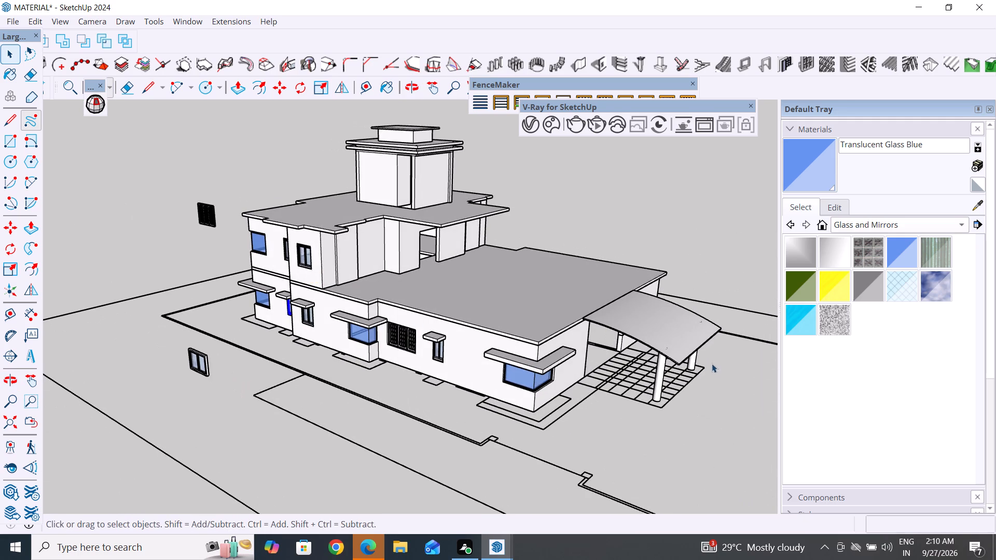
middle_drag(675, 373, 513, 309)
scroll(629, 345, up, 5)
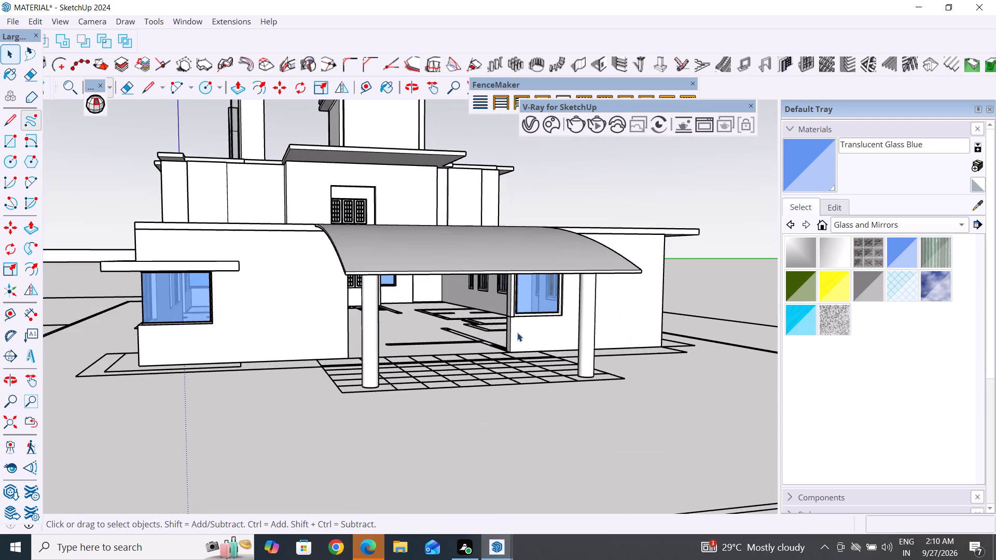
scroll(520, 307, up, 3)
middle_drag(510, 319, 633, 306)
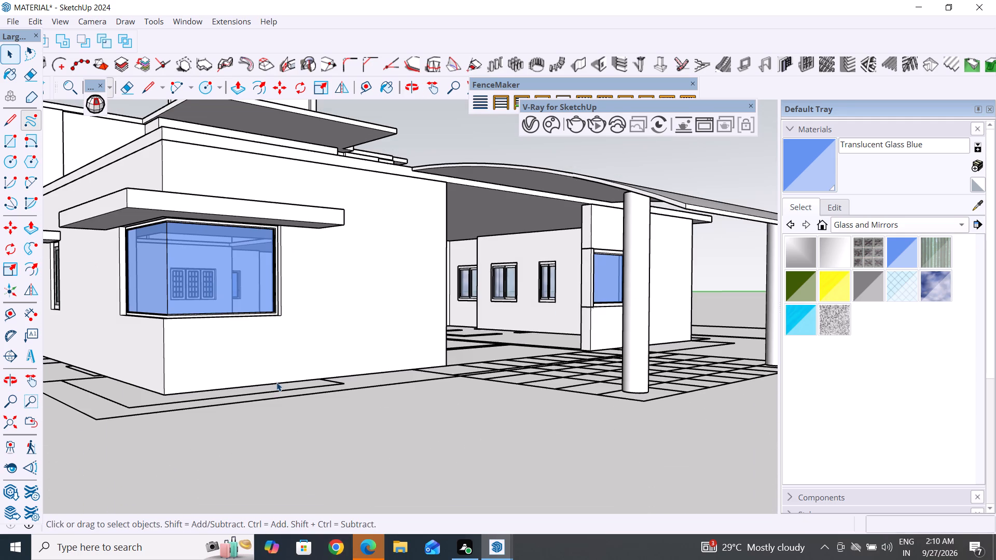
middle_drag(519, 368, 121, 370)
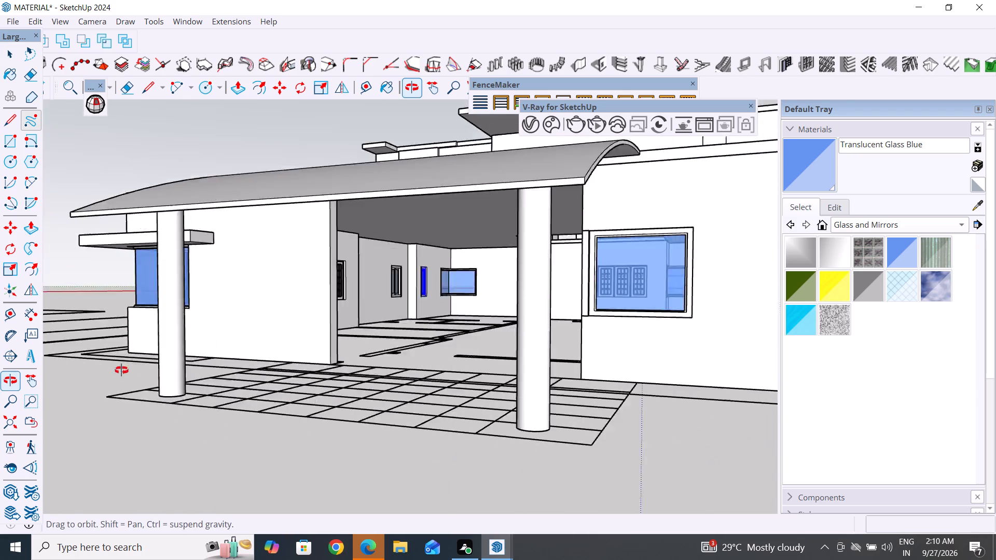
middle_drag(121, 370, 464, 430)
scroll(343, 217, down, 4)
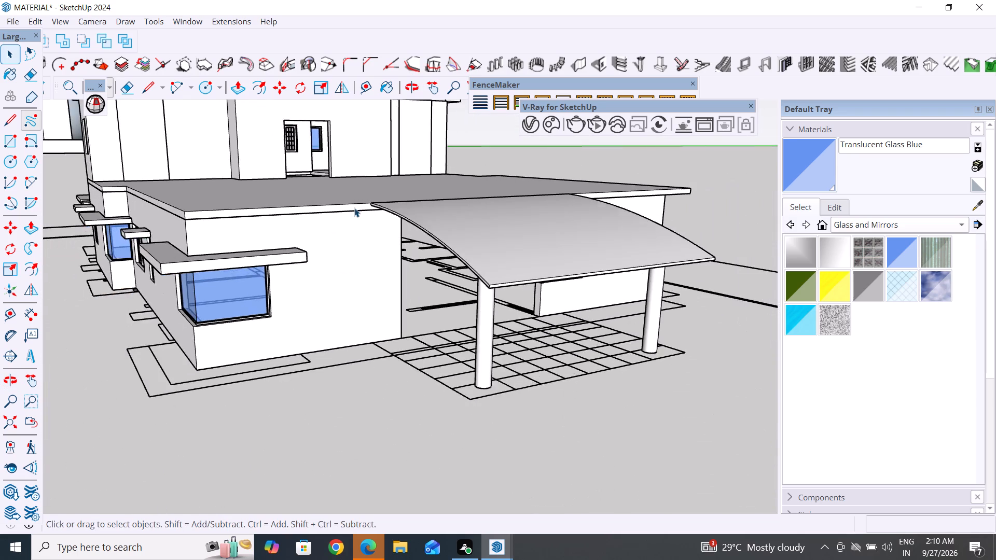
scroll(355, 207, down, 5)
middle_drag(367, 277, 582, 381)
scroll(246, 302, down, 4)
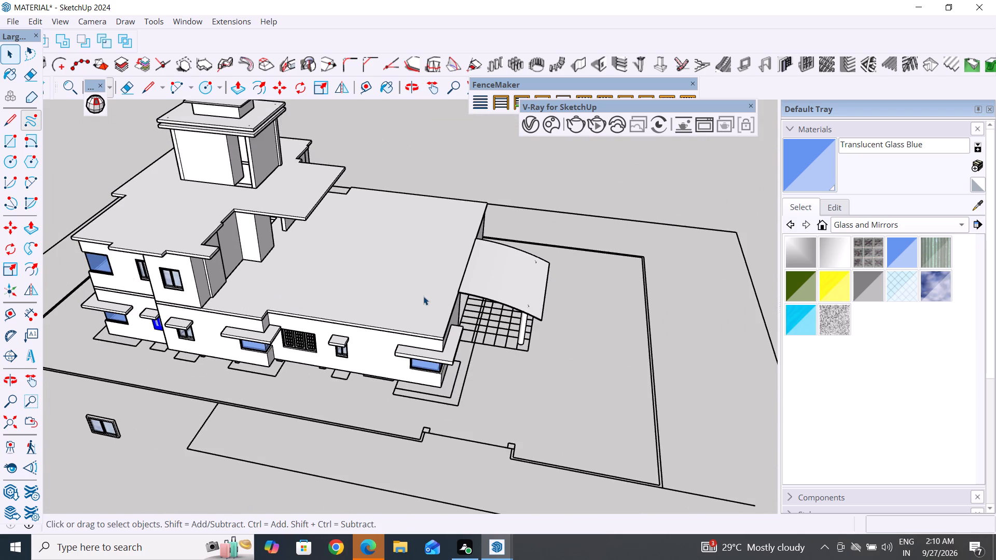
middle_drag(426, 283, 296, 341)
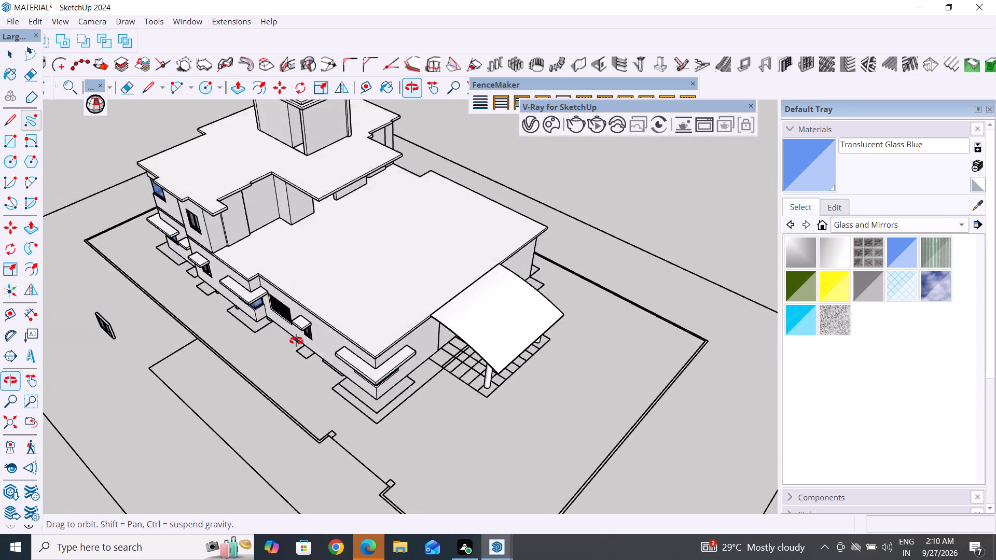
middle_drag(296, 341, 298, 354)
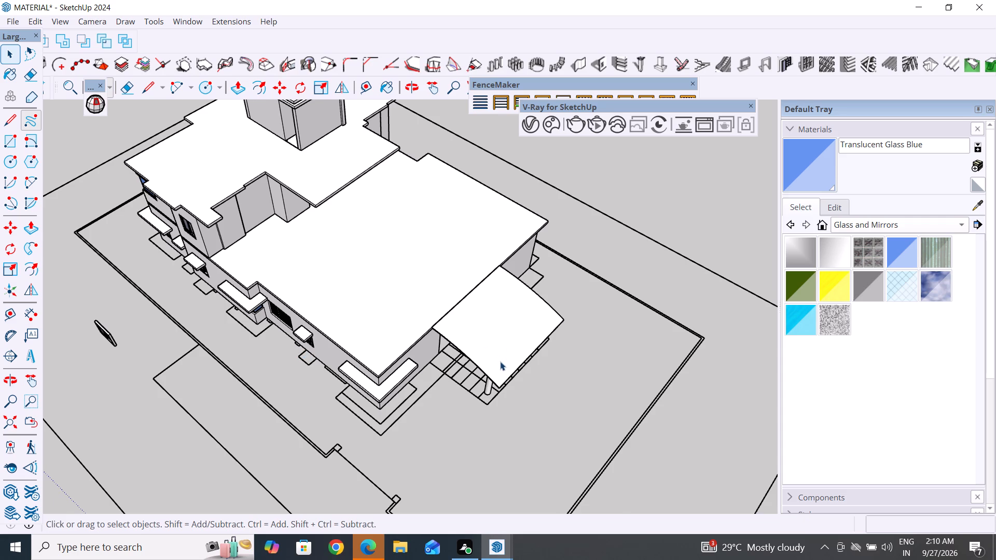
scroll(500, 362, up, 2)
Open 3D Warehouse and search its models for "door", replacing the earlier search term.
click(193, 21)
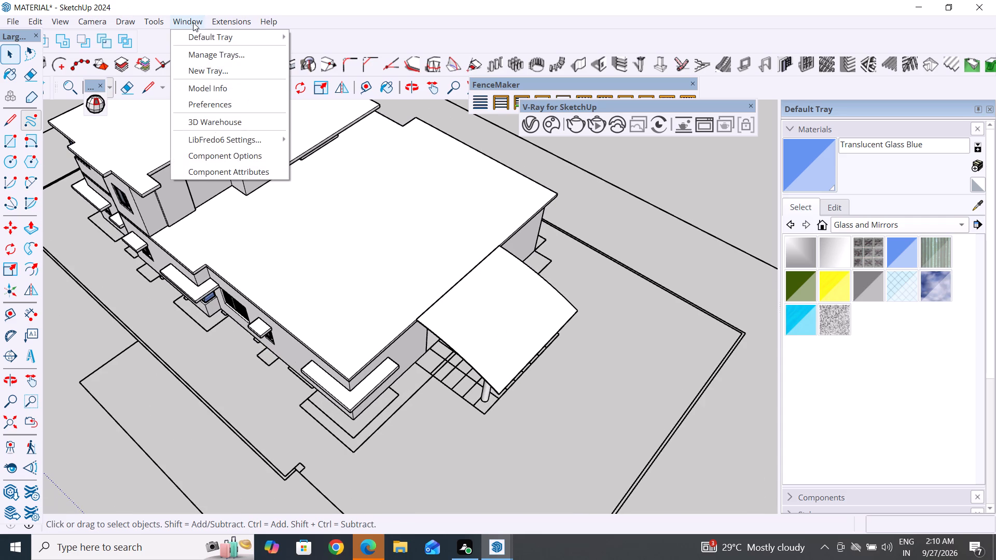
click(225, 124)
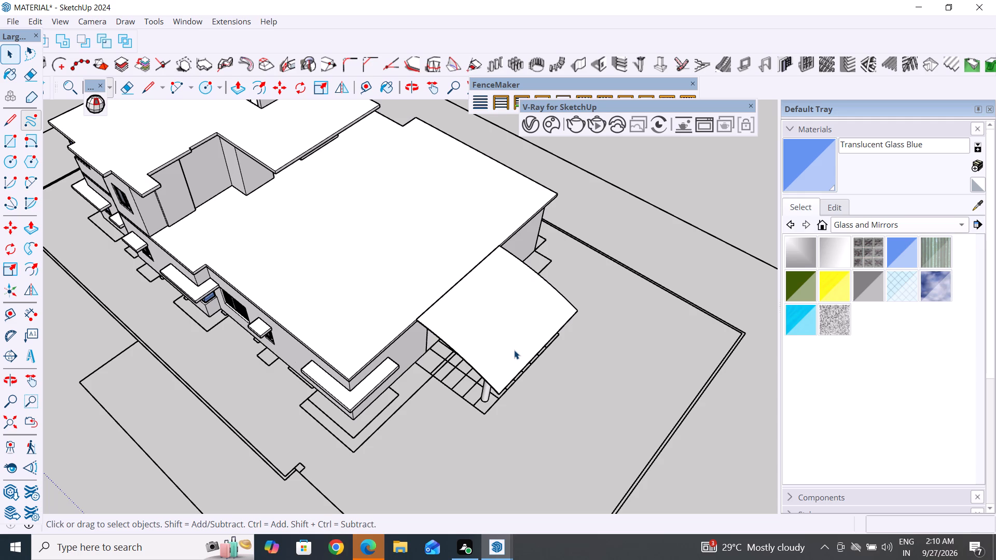
middle_drag(510, 360, 497, 349)
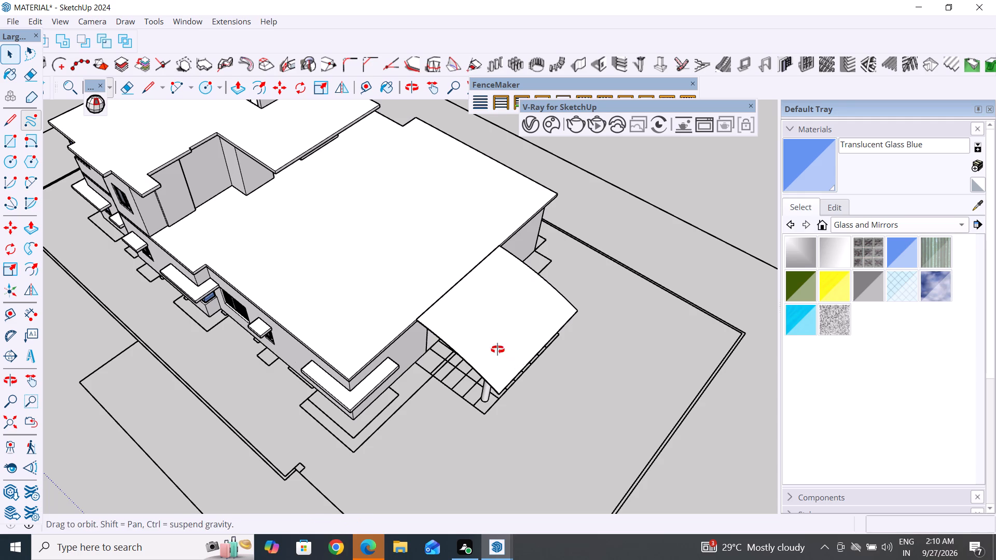
middle_drag(497, 349, 464, 150)
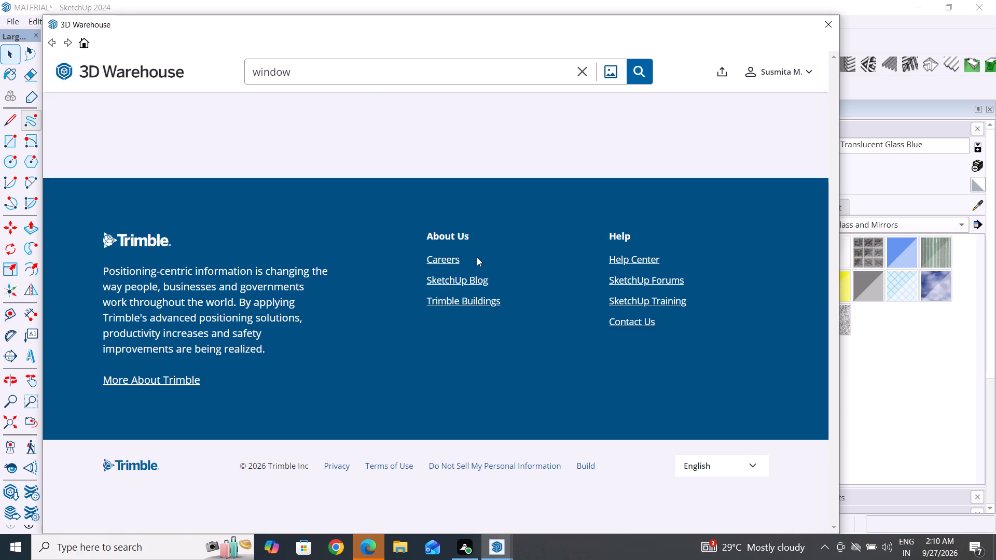
click(318, 73)
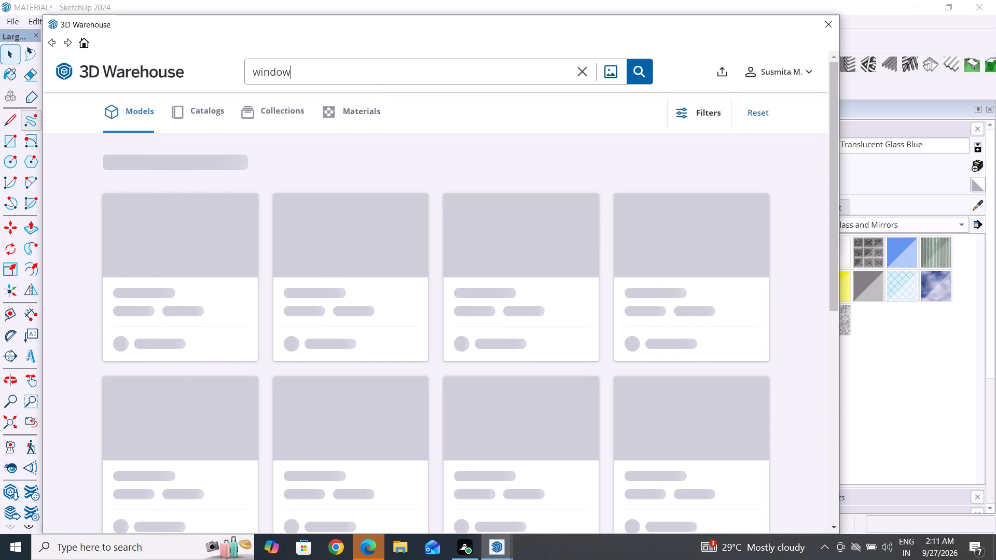
key(BackSpace)
key(BackSpace)
key(BackSpace)
key(BackSpace)
key(BackSpace)
key(BackSpace)
key(BackSpace)
key(BackSpace)
key(BackSpace)
key(BackSpace)
key(BackSpace)
key(BackSpace)
key(BackSpace)
key(BackSpace)
key(BackSpace)
key(BackSpace)
key(BackSpace)
key(BackSpace)
key(BackSpace)
key(BackSpace)
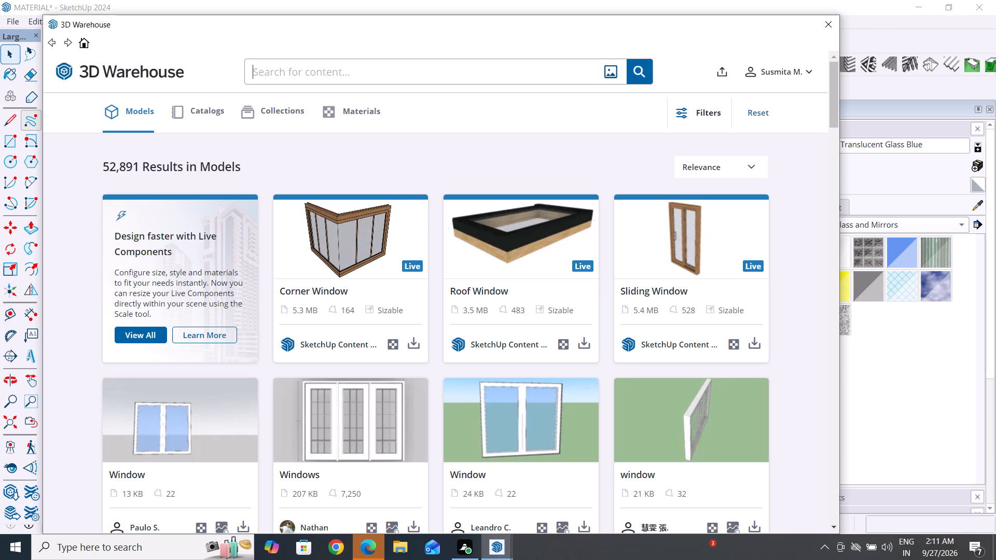
text(door)
key(Return)
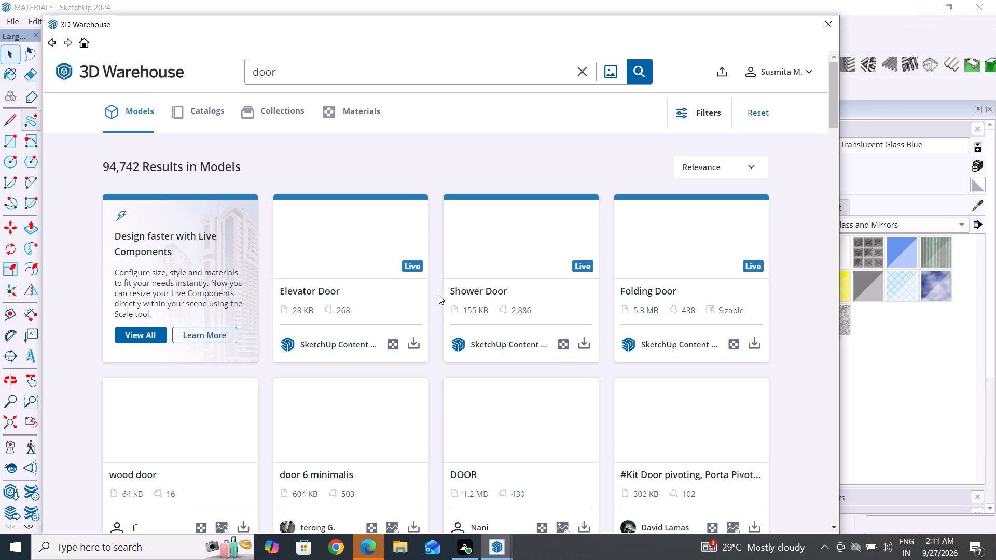
Browse the whole first page of door models in the search results to survey the available designs.
scroll(439, 295, down, 6)
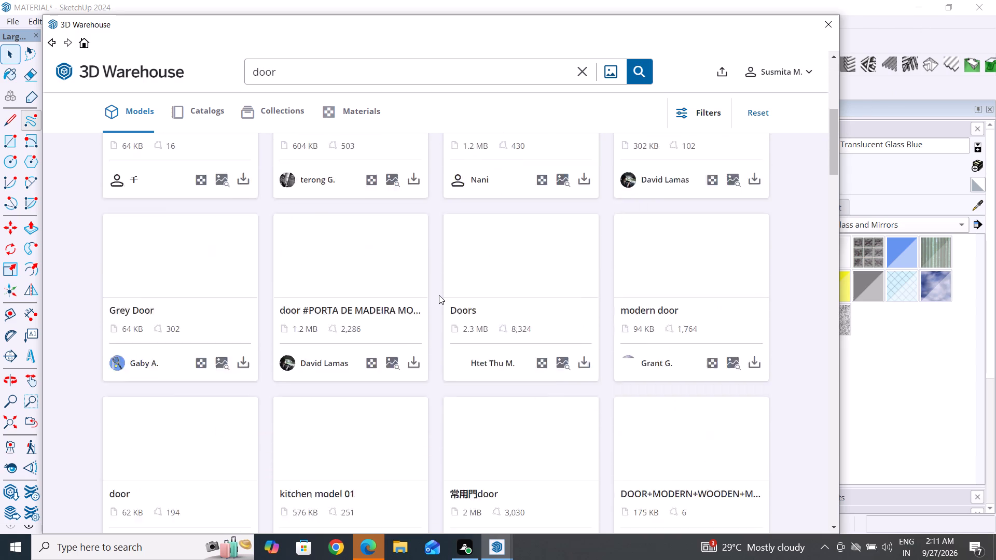
scroll(439, 295, down, 5)
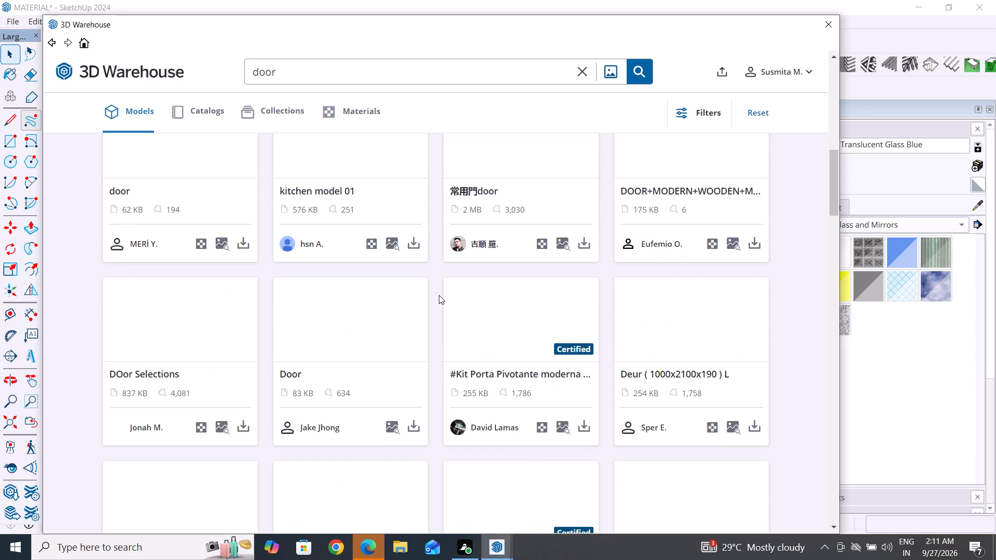
scroll(439, 295, down, 1)
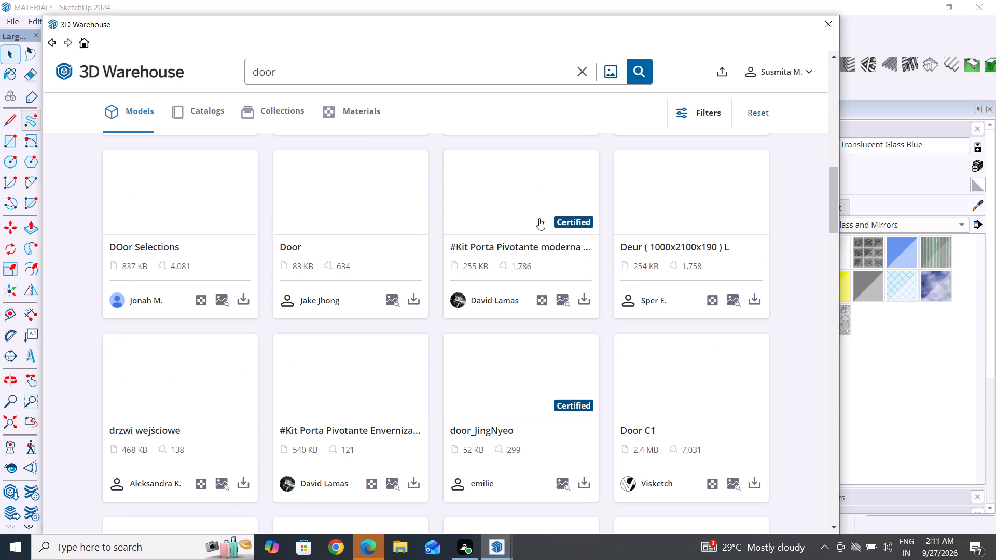
scroll(472, 267, down, 1)
scroll(472, 267, up, 1)
scroll(474, 261, down, 6)
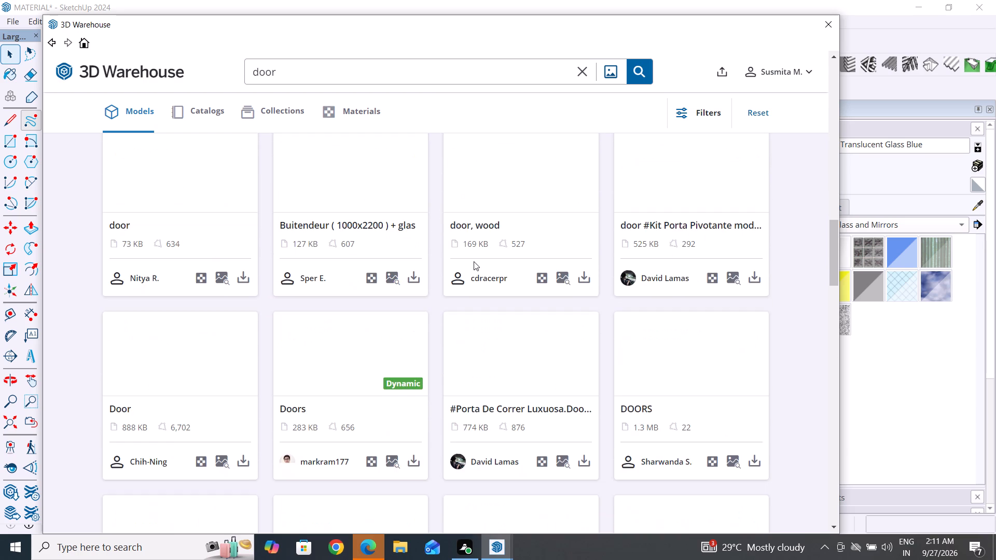
scroll(474, 261, down, 13)
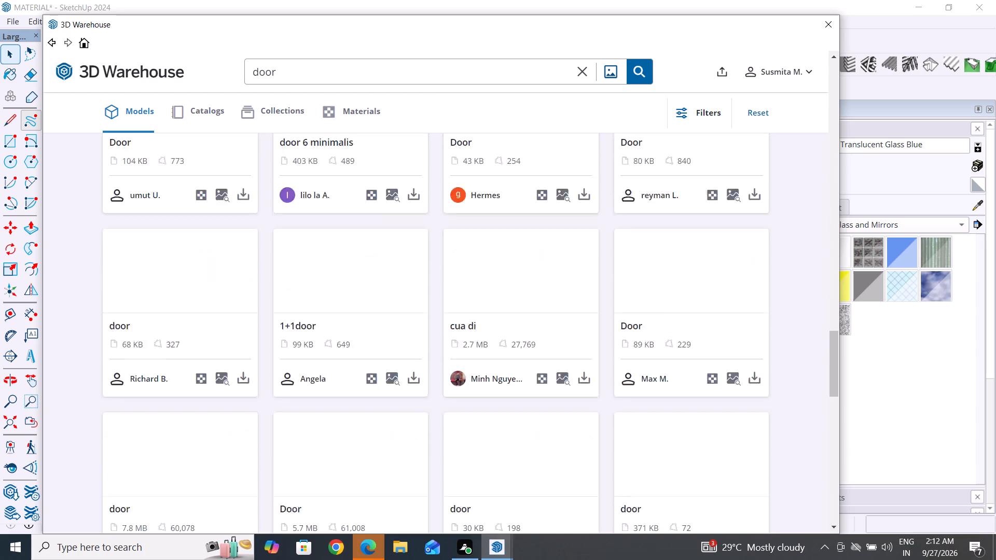
scroll(474, 261, down, 4)
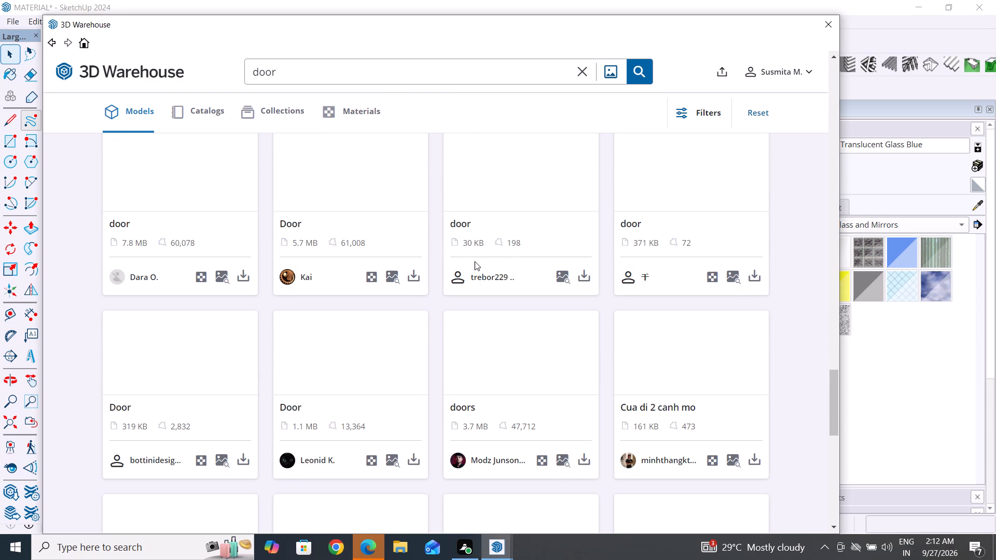
scroll(475, 261, down, 13)
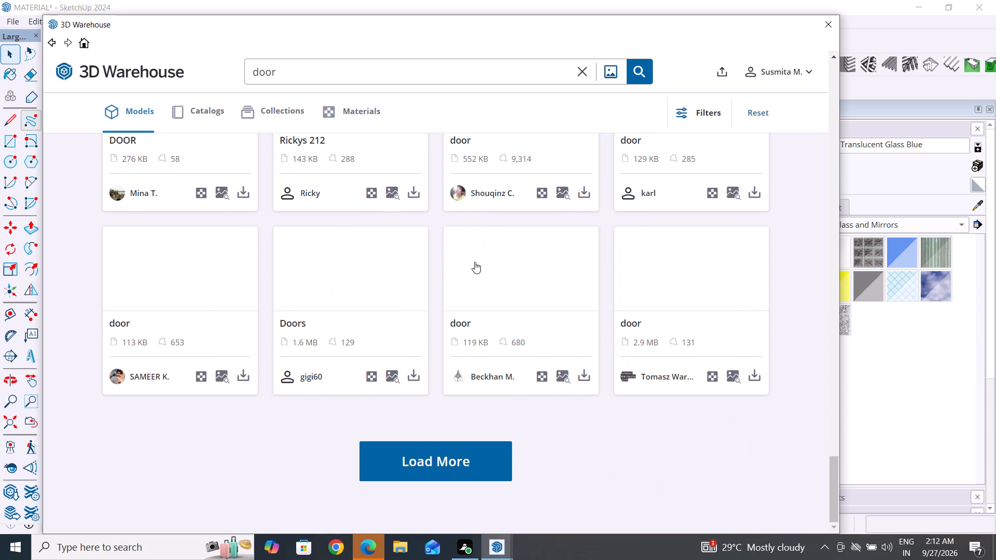
scroll(475, 262, up, 5)
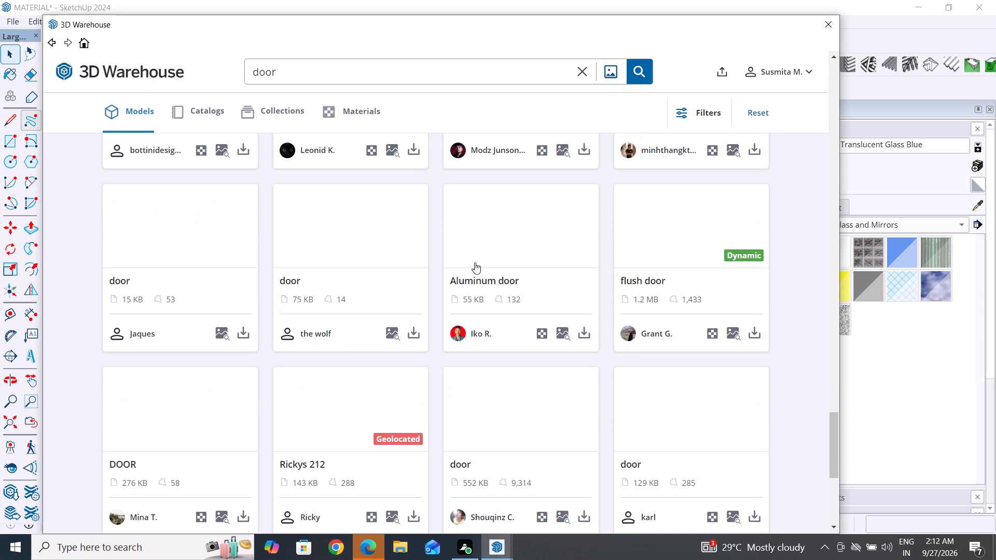
scroll(482, 258, up, 3)
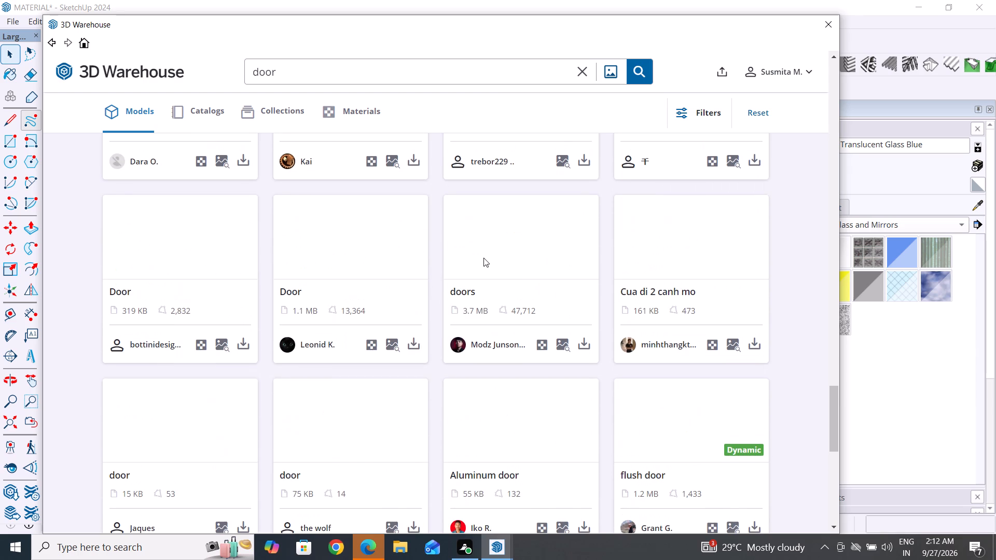
scroll(483, 258, up, 5)
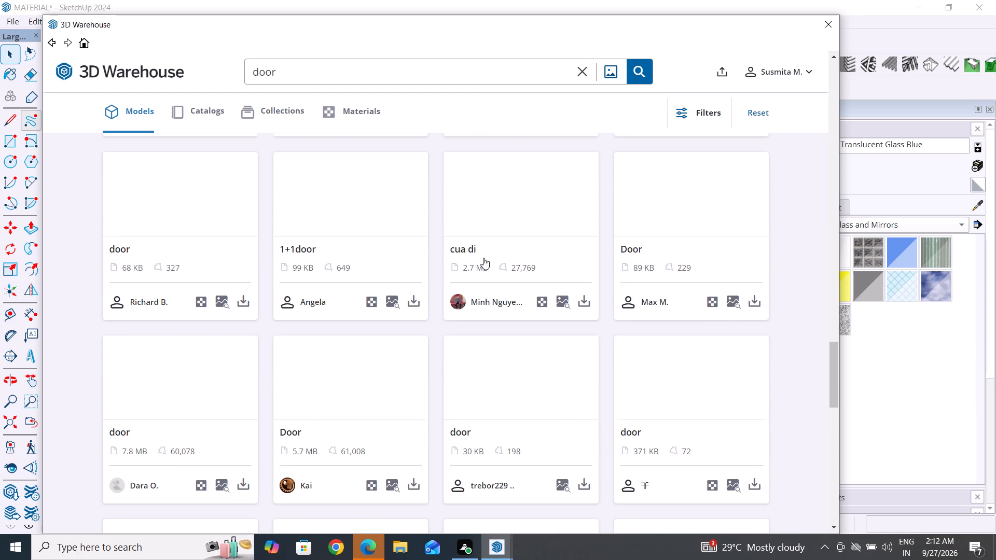
scroll(485, 258, up, 5)
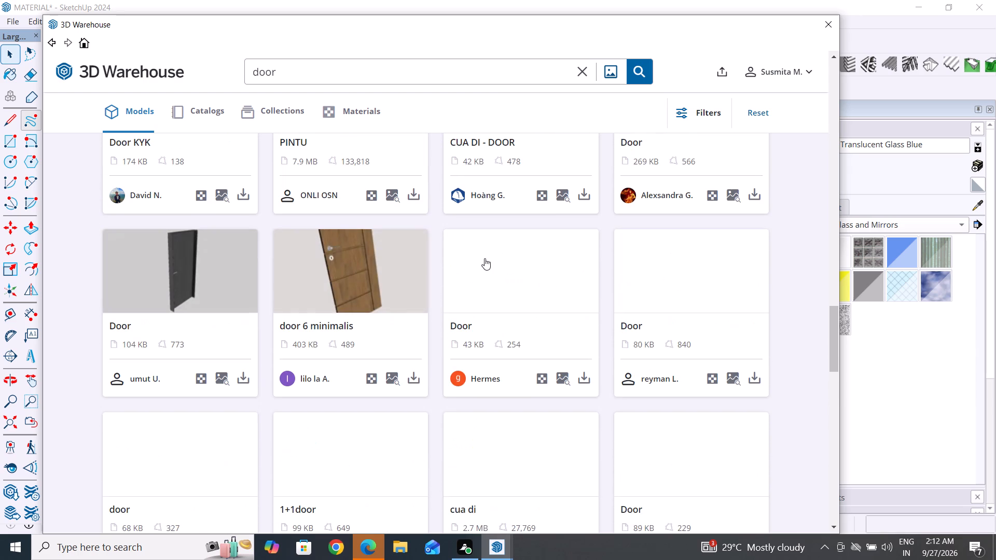
scroll(485, 258, up, 2)
scroll(712, 239, up, 1)
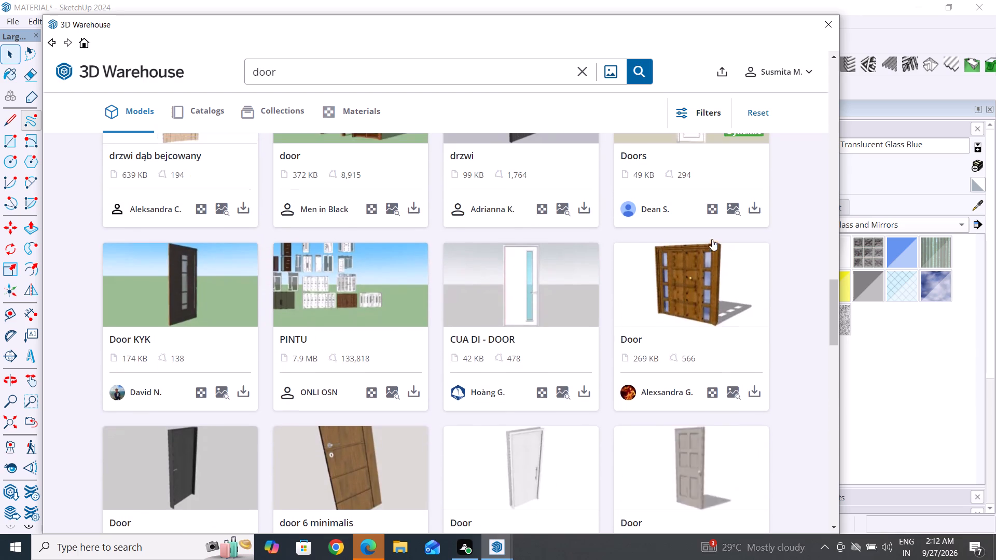
scroll(712, 239, up, 8)
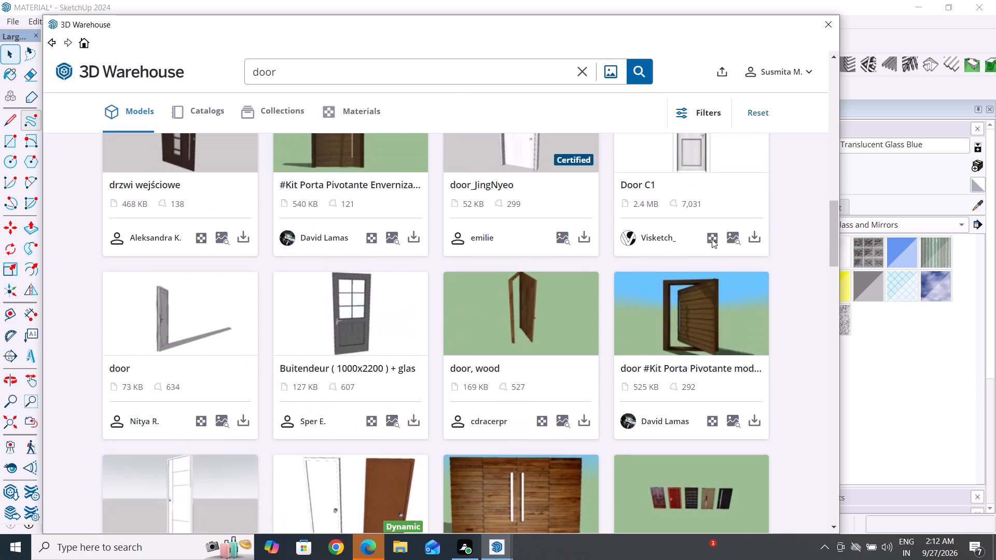
scroll(712, 239, up, 4)
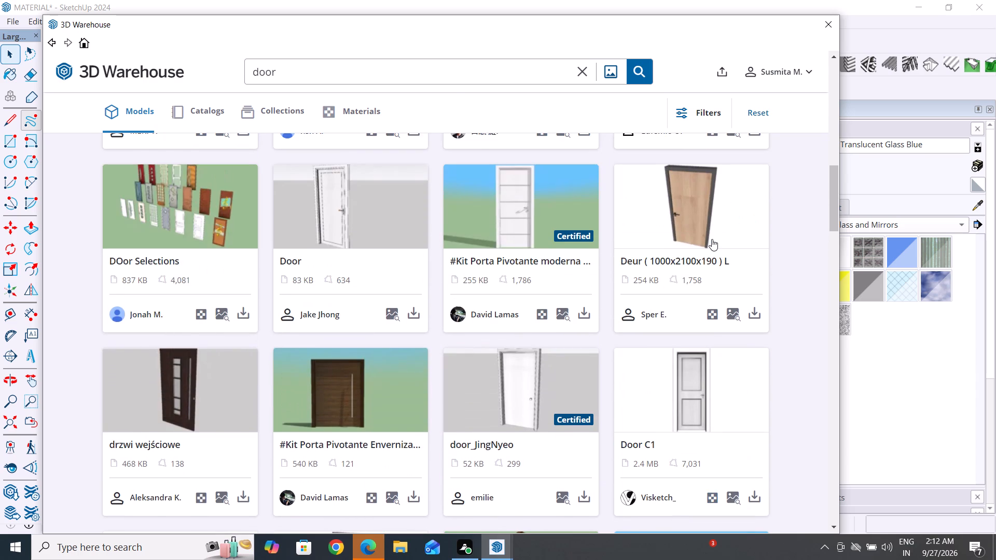
scroll(712, 239, up, 6)
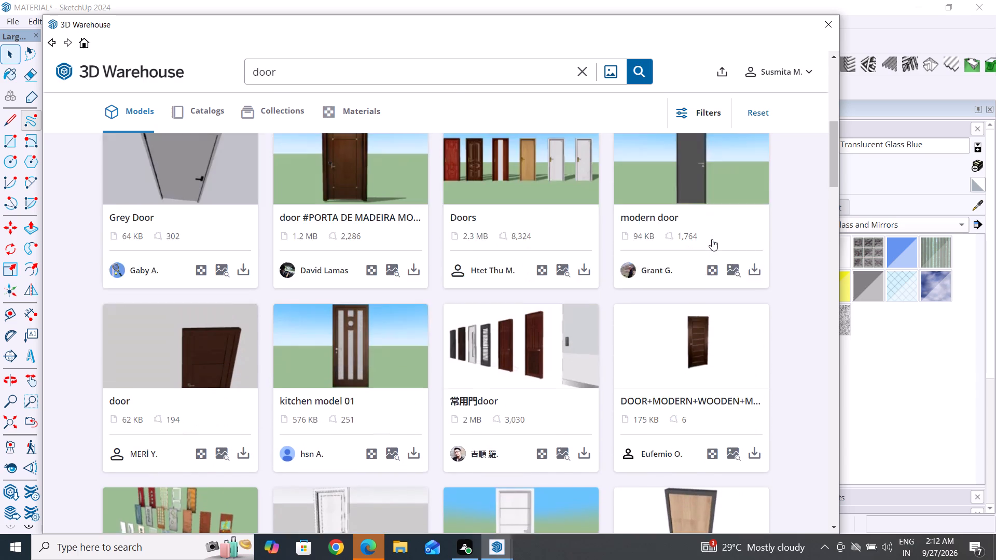
scroll(712, 239, up, 4)
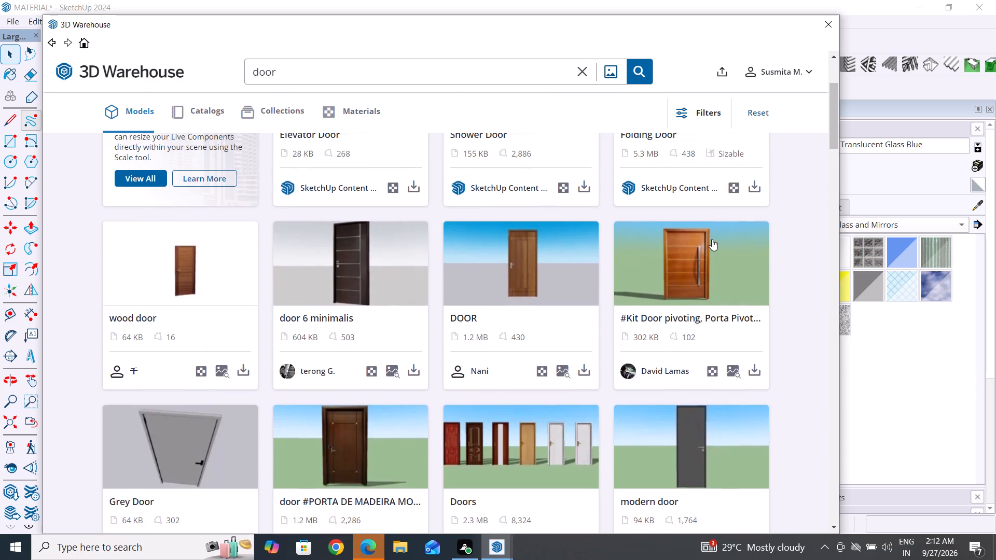
scroll(712, 239, up, 5)
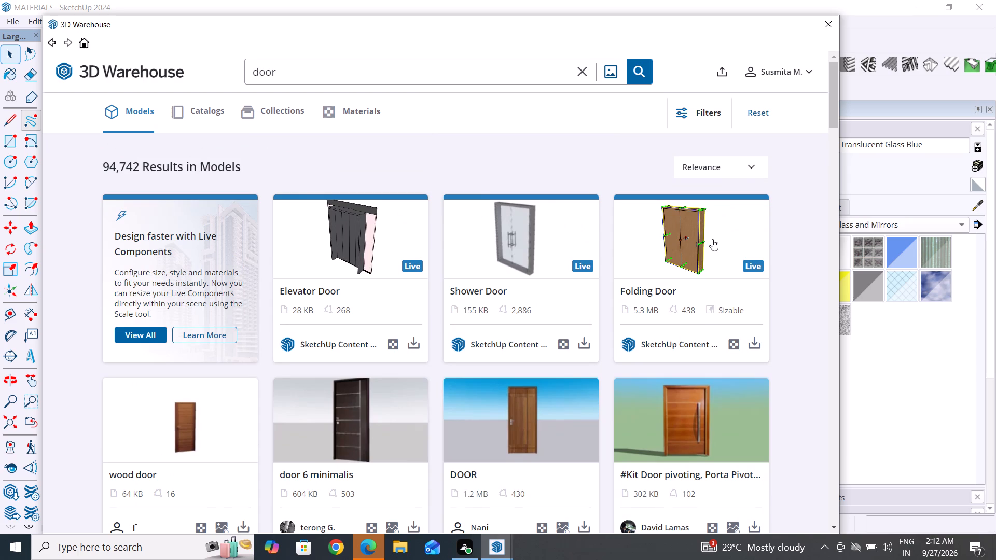
Review the upper and middle rows of the "door" search results again, comparing single, double and glazed door designs.
scroll(712, 239, down, 5)
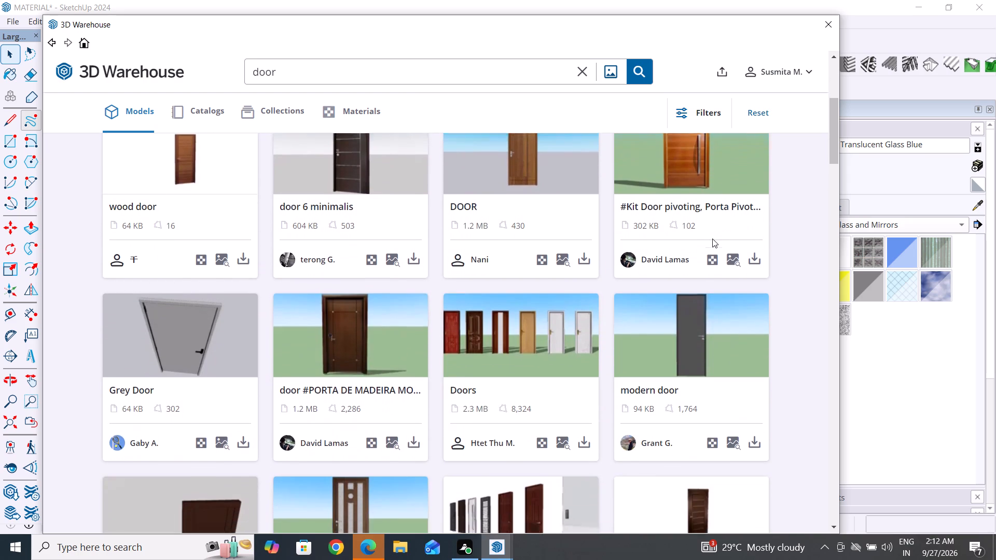
scroll(712, 239, down, 2)
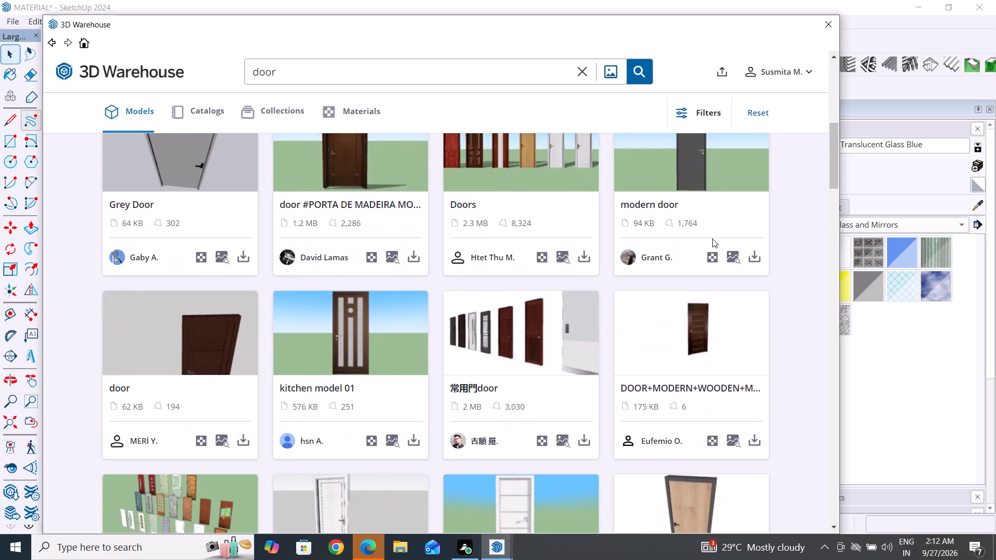
scroll(712, 239, down, 3)
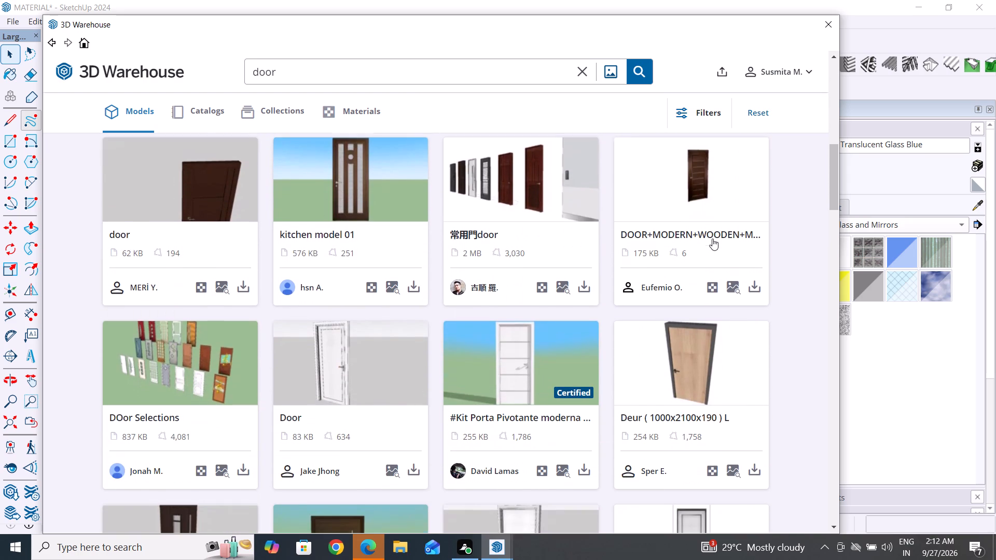
scroll(712, 239, down, 5)
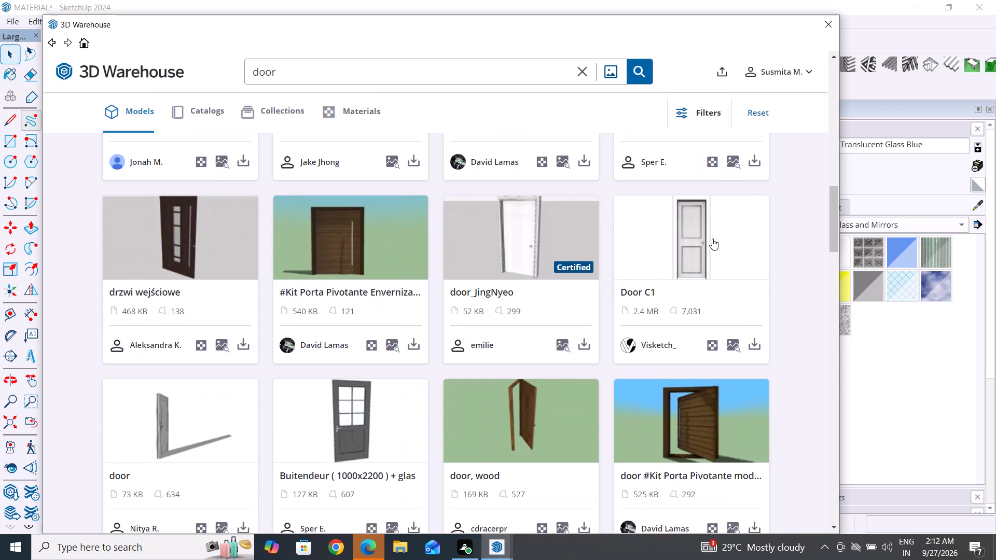
scroll(712, 239, down, 4)
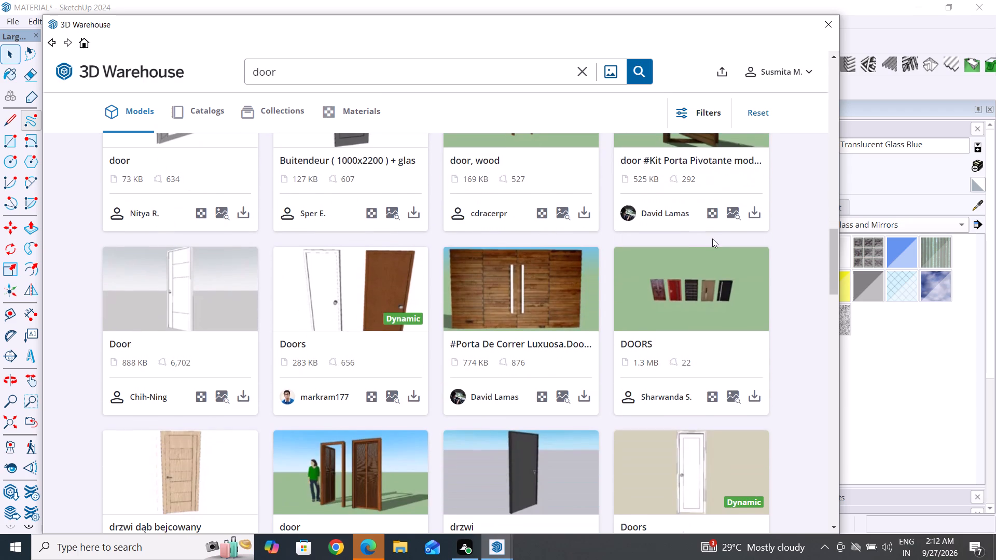
scroll(712, 239, down, 2)
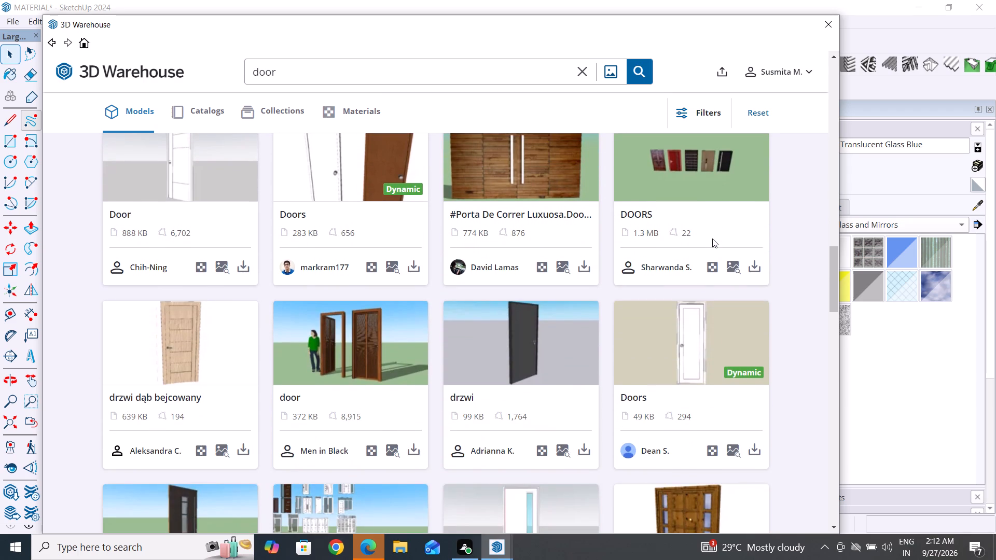
scroll(712, 239, down, 3)
scroll(712, 239, up, 2)
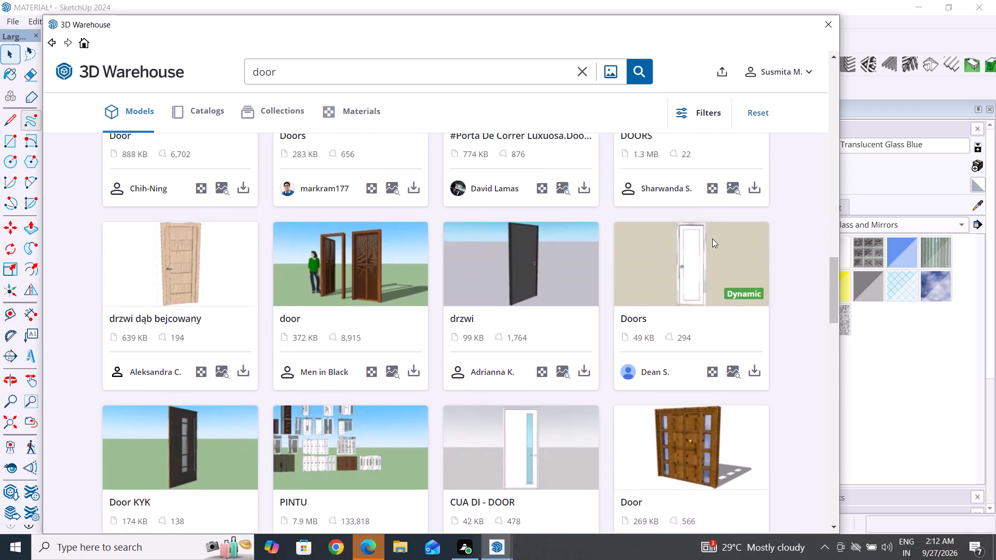
scroll(712, 239, down, 4)
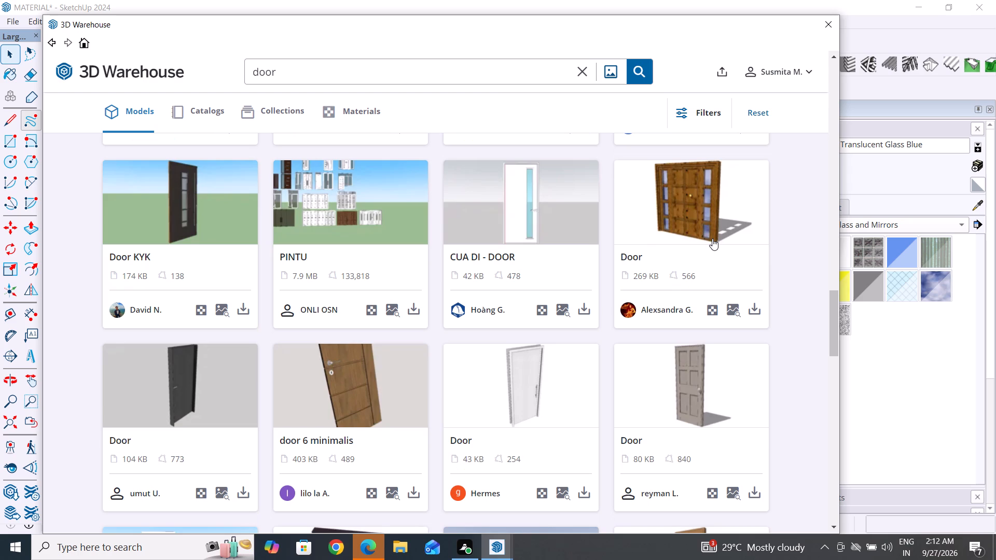
scroll(712, 239, down, 2)
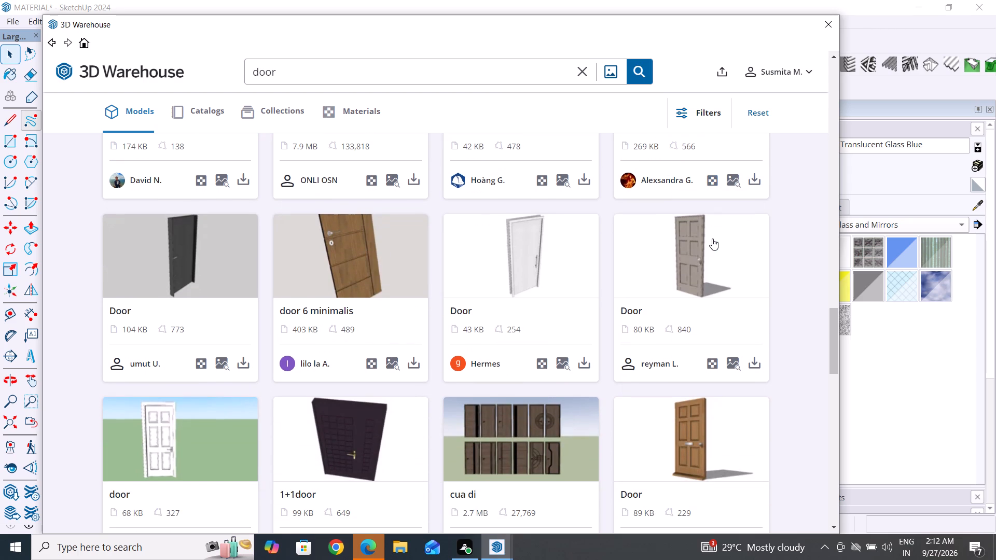
scroll(712, 239, down, 4)
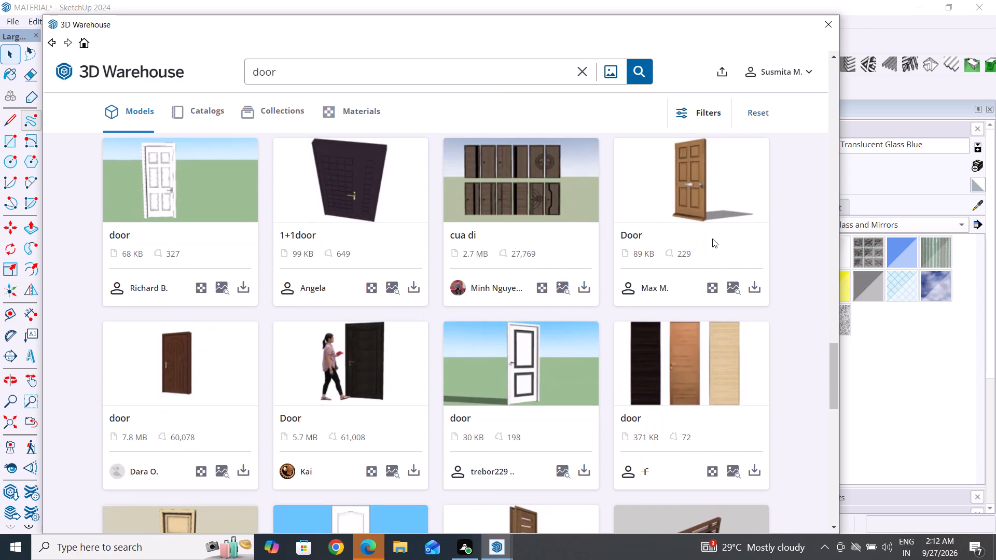
scroll(712, 239, up, 7)
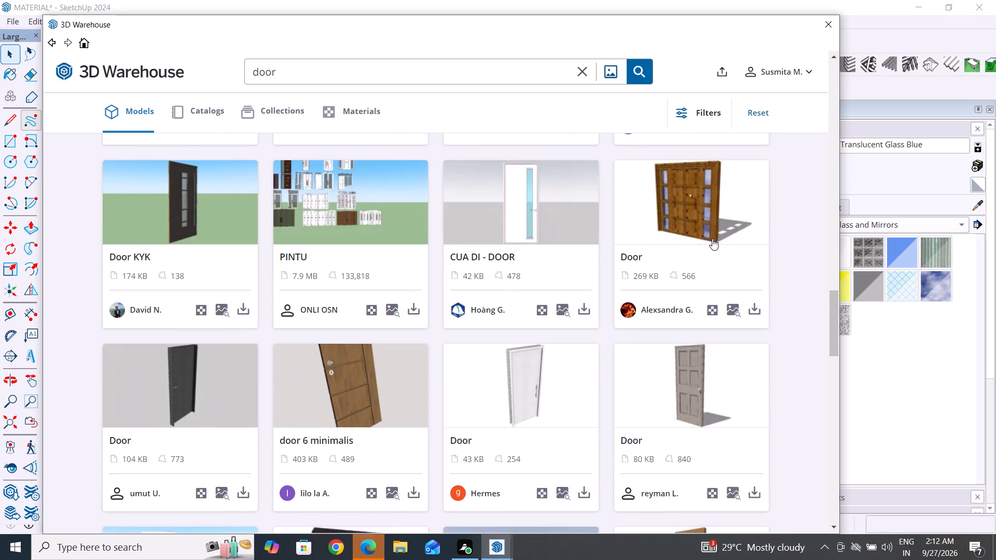
scroll(712, 239, up, 6)
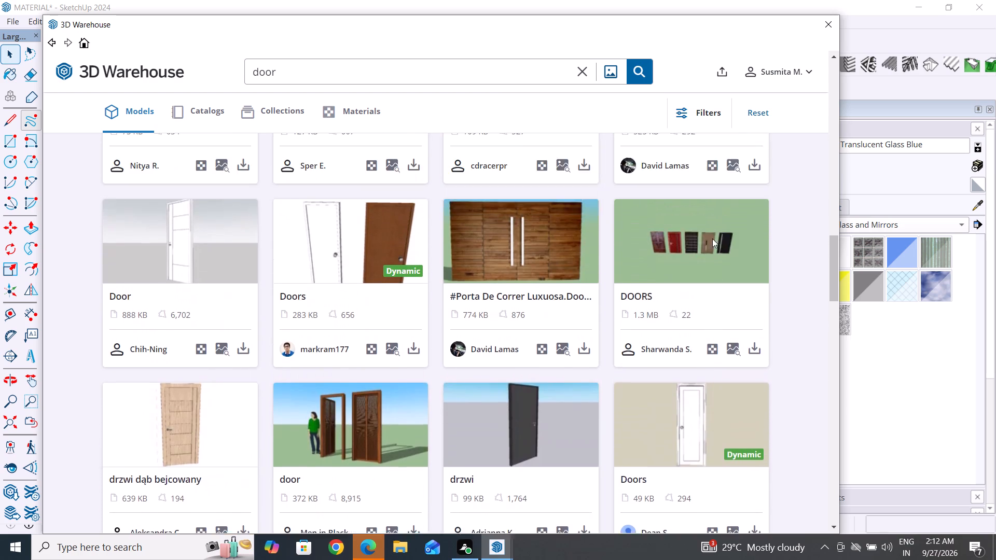
scroll(712, 239, up, 6)
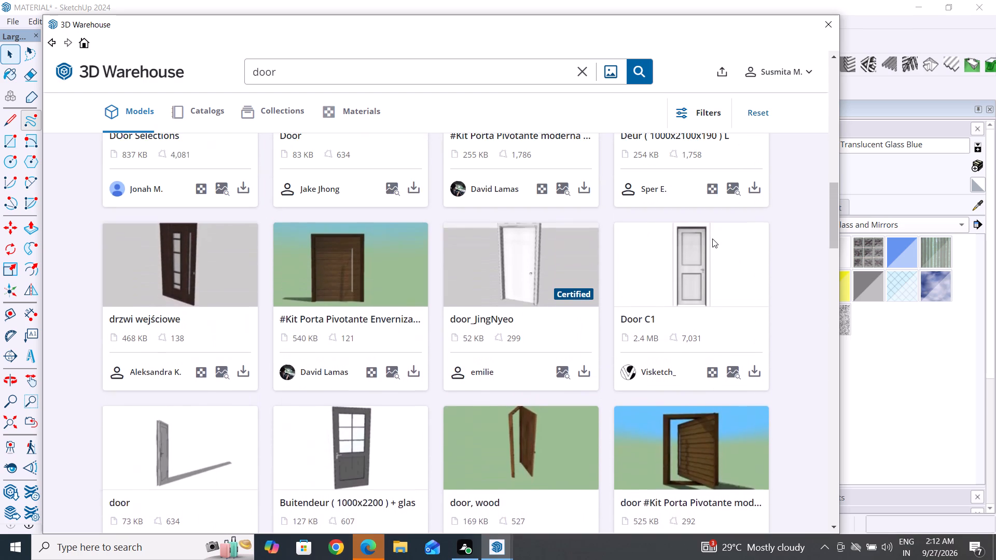
scroll(712, 239, up, 4)
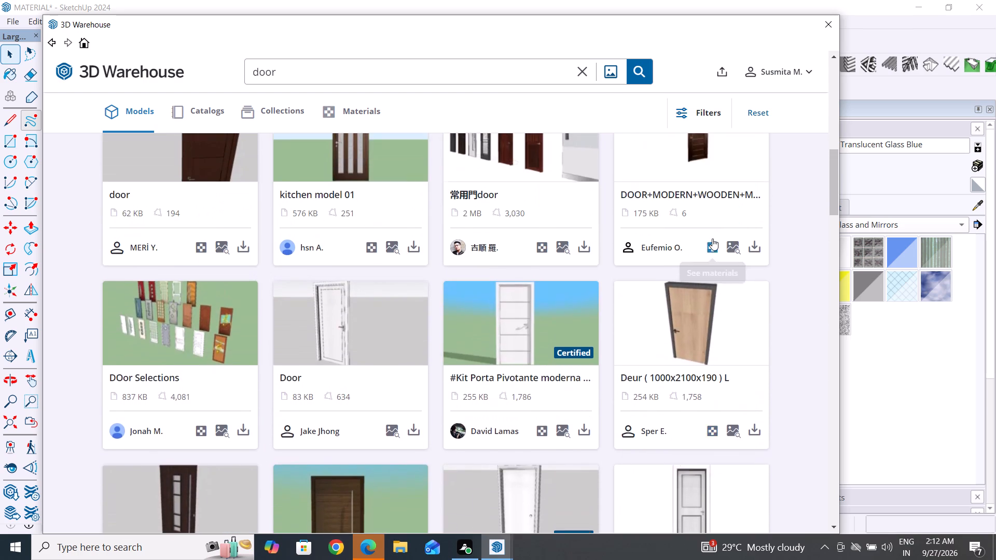
scroll(712, 239, up, 12)
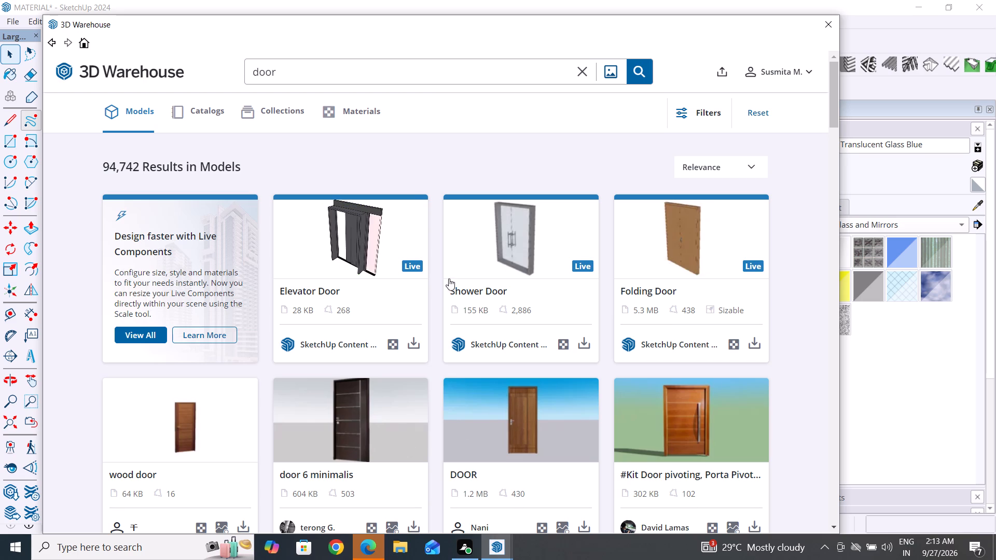
Look through the loaded door models from the first row to the end of the list for a suitable design.
scroll(680, 300, down, 5)
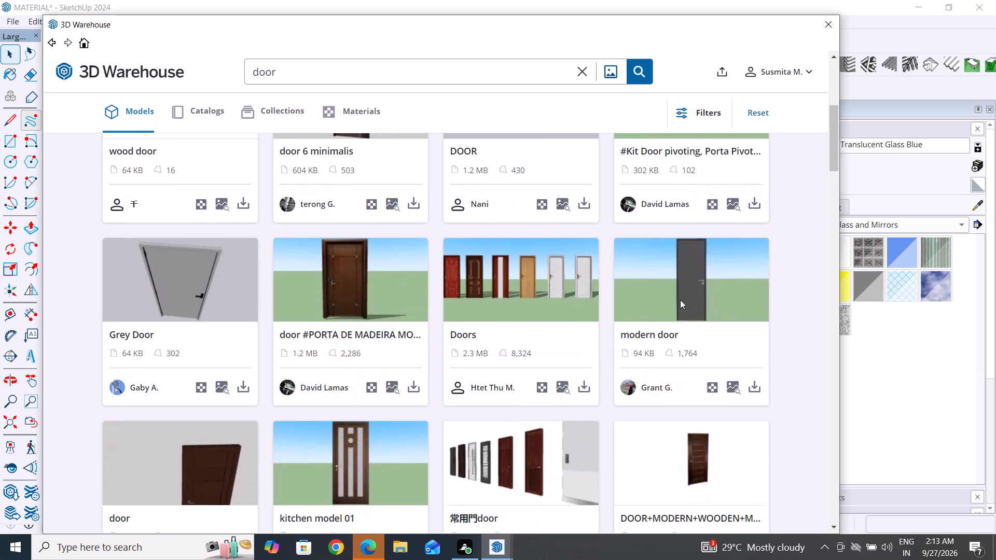
scroll(680, 300, down, 1)
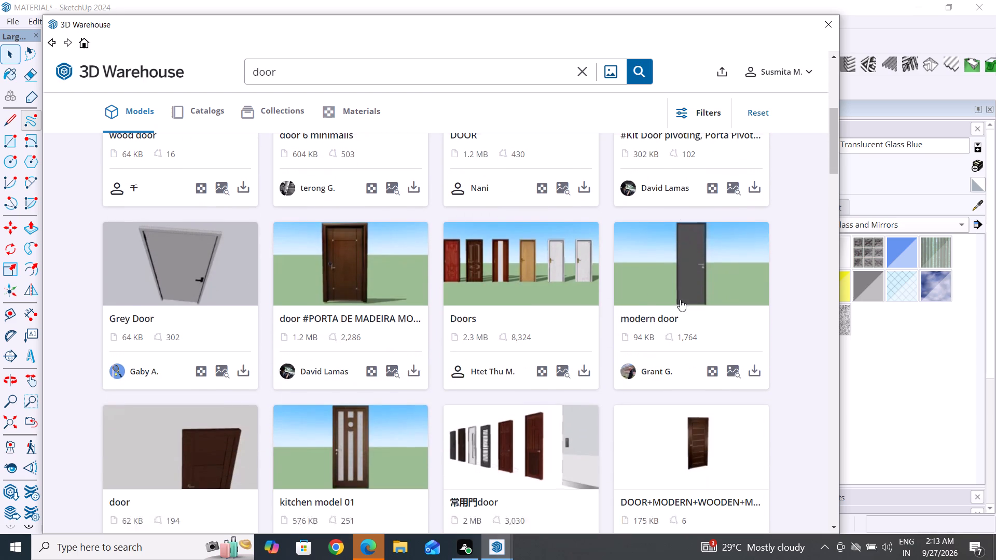
scroll(680, 300, down, 4)
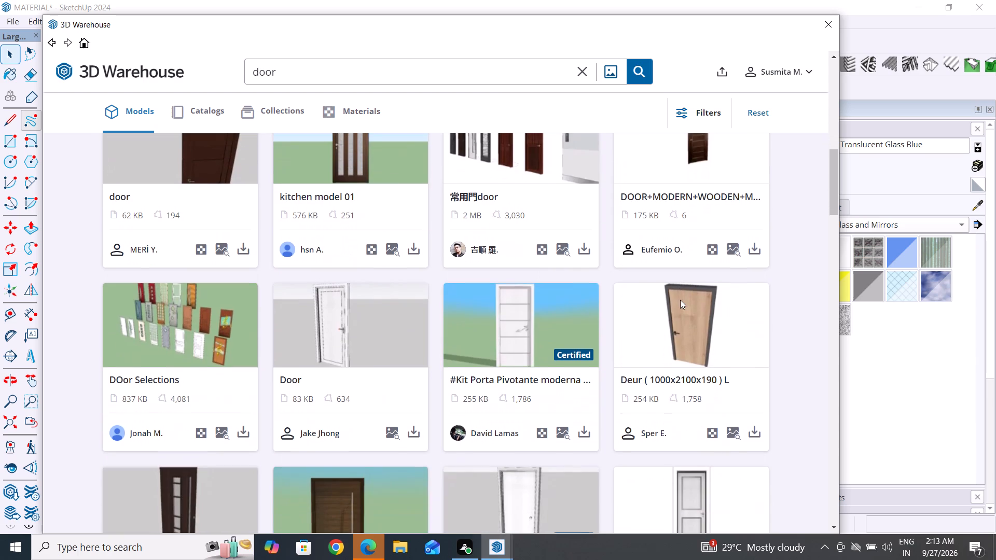
scroll(680, 300, down, 3)
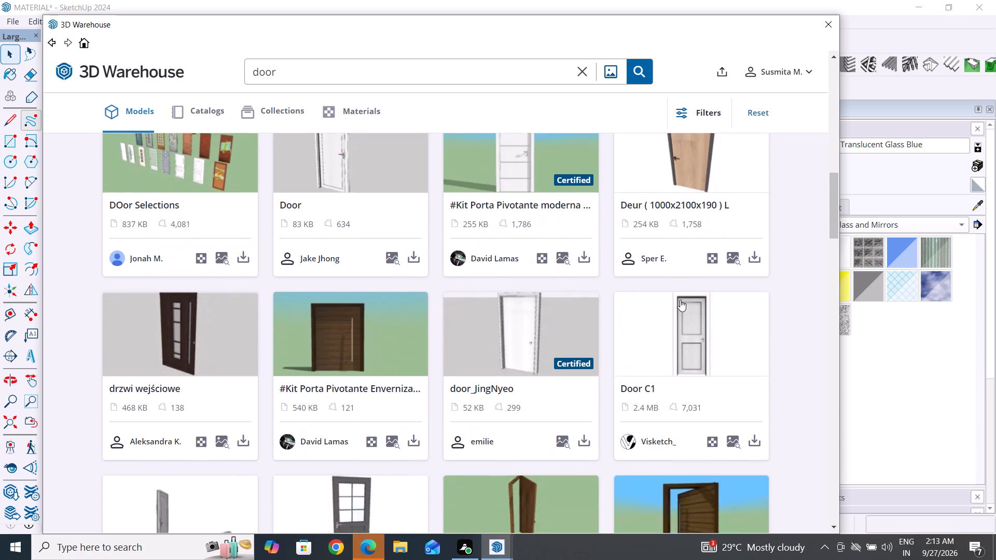
scroll(680, 300, down, 2)
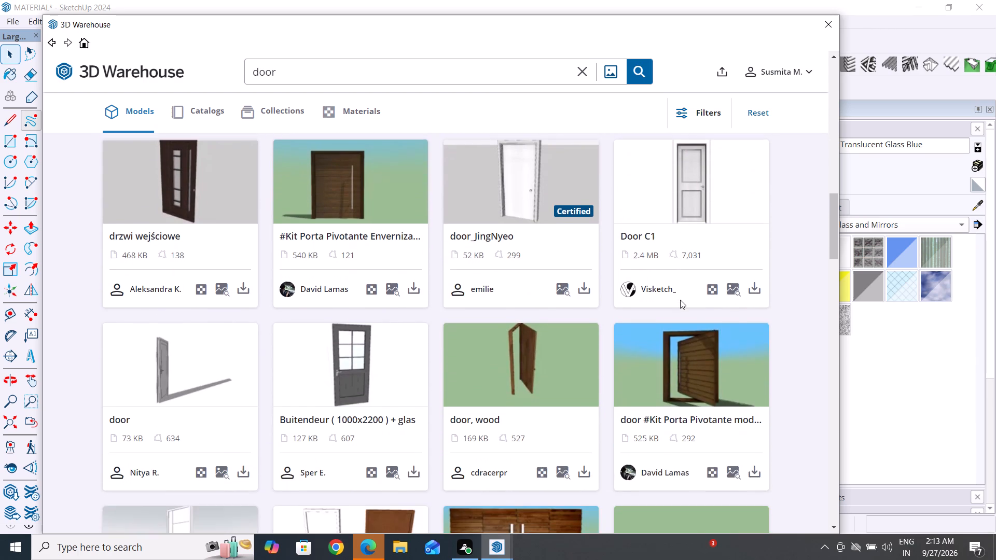
scroll(680, 300, down, 3)
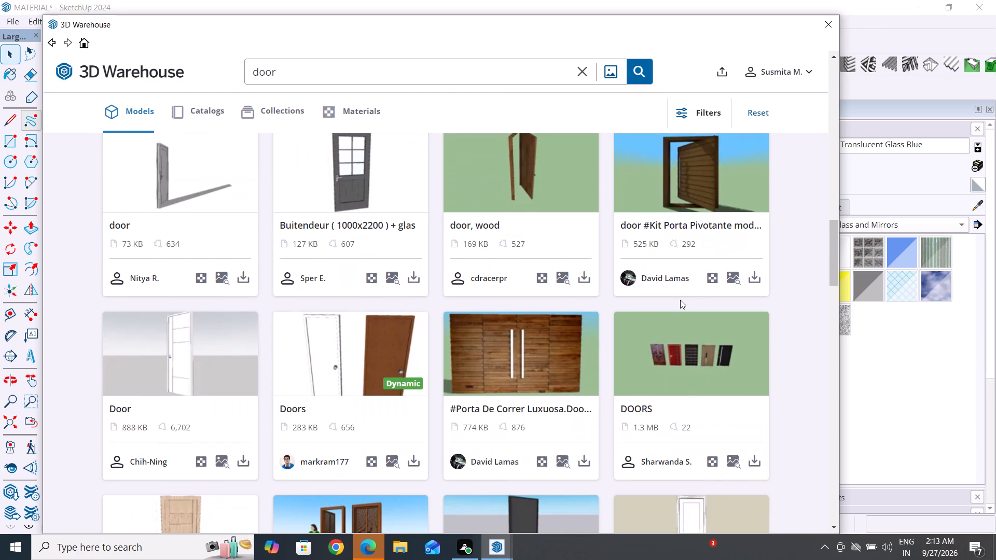
scroll(680, 300, down, 5)
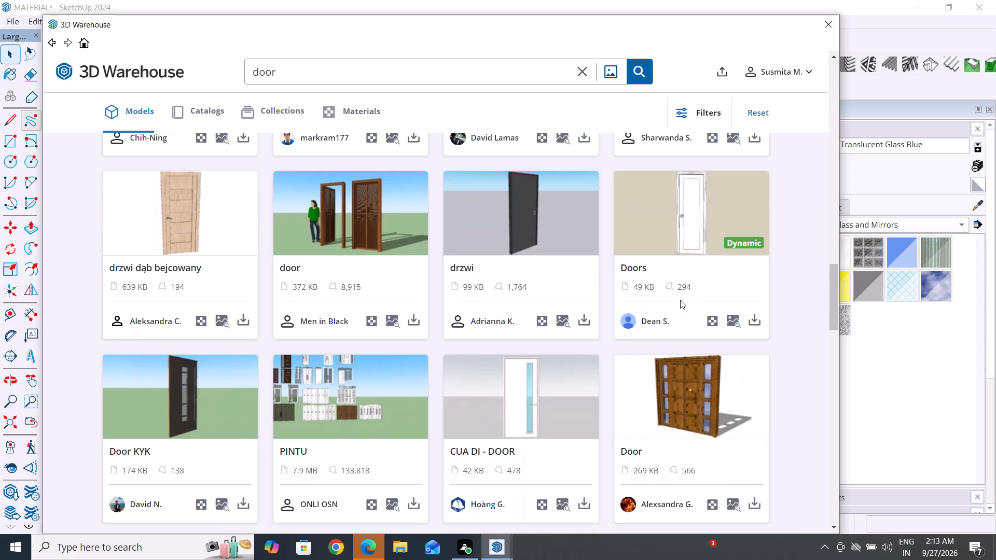
scroll(680, 300, down, 2)
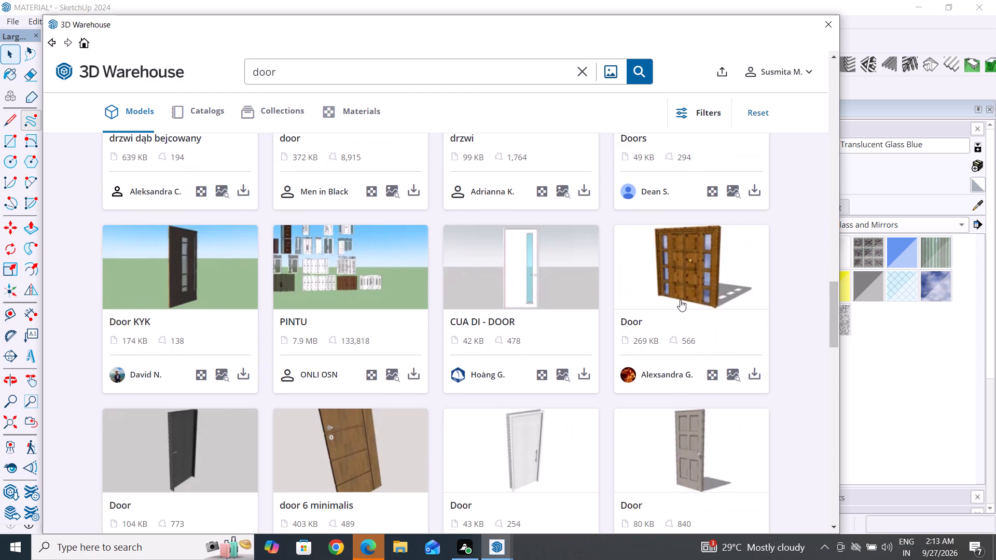
scroll(379, 480, down, 6)
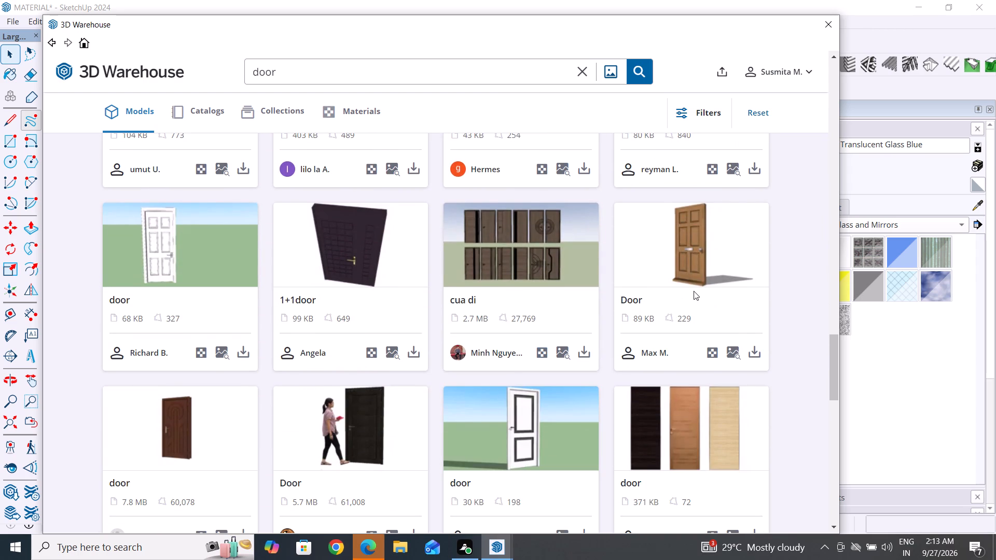
scroll(694, 291, down, 5)
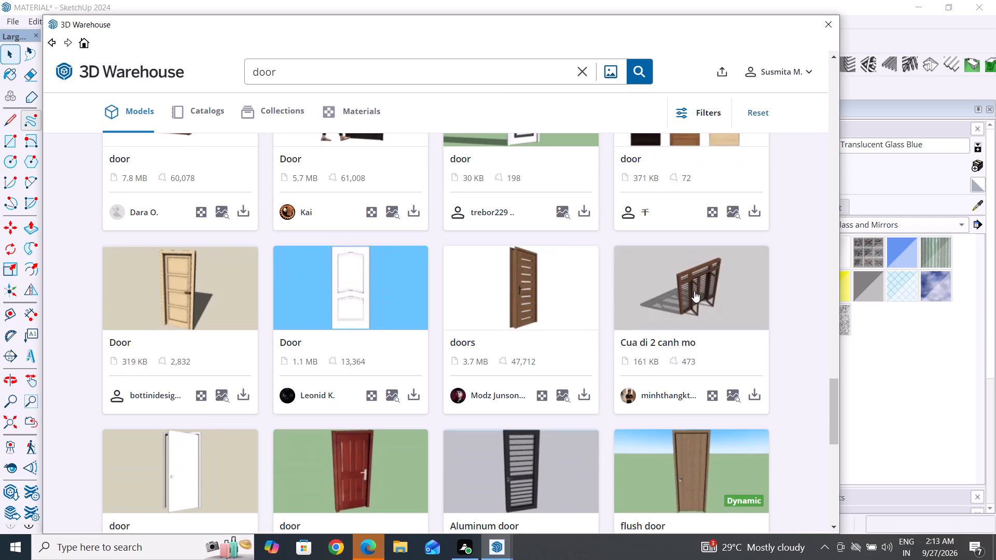
scroll(694, 291, down, 4)
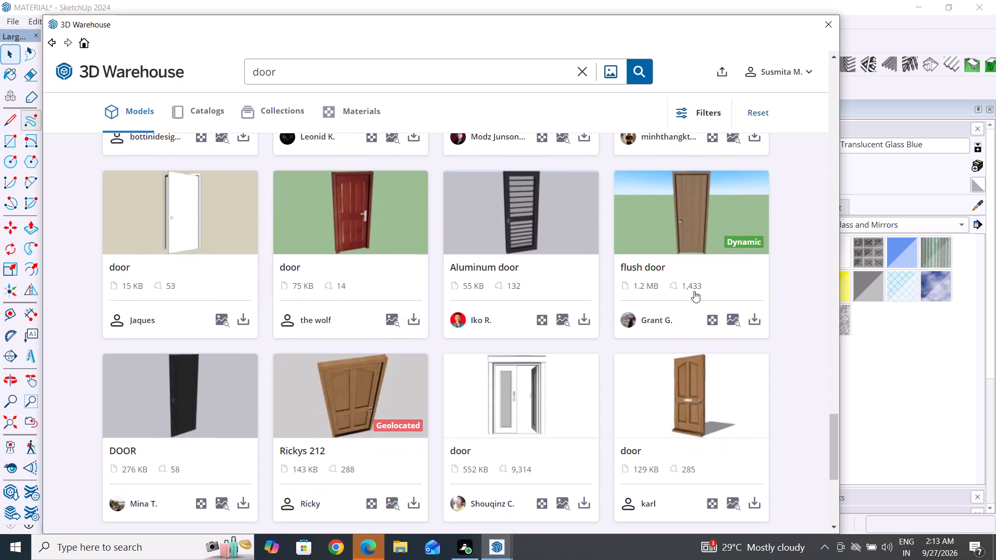
scroll(694, 291, down, 3)
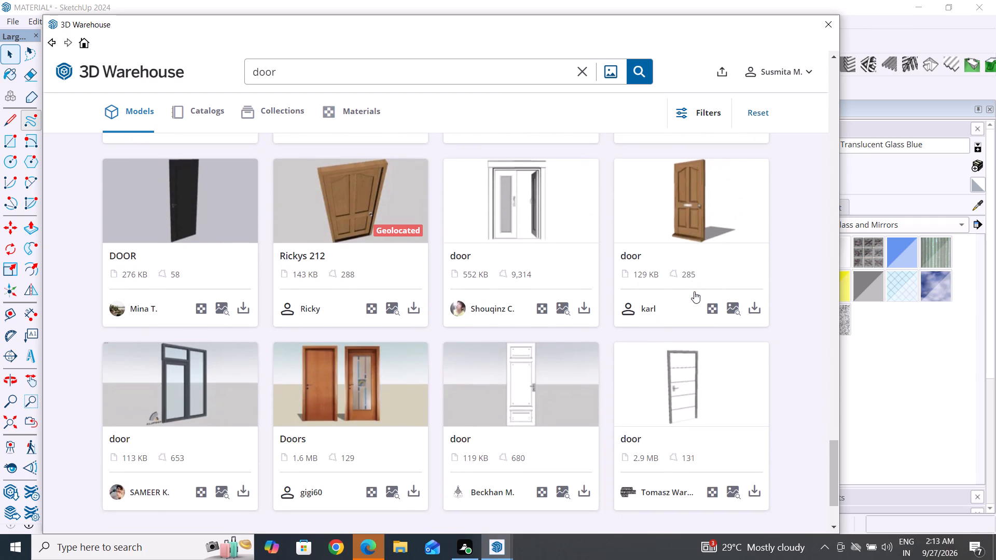
scroll(694, 291, down, 2)
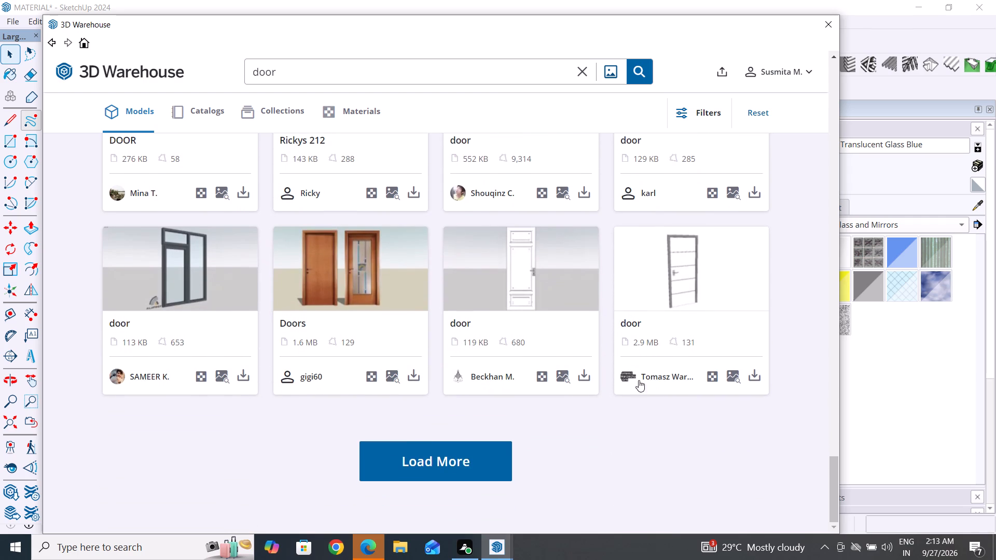
scroll(630, 394, down, 3)
Review the loaded "door" results again from the end of the list back to the upper rows, comparing designs.
scroll(629, 395, up, 1)
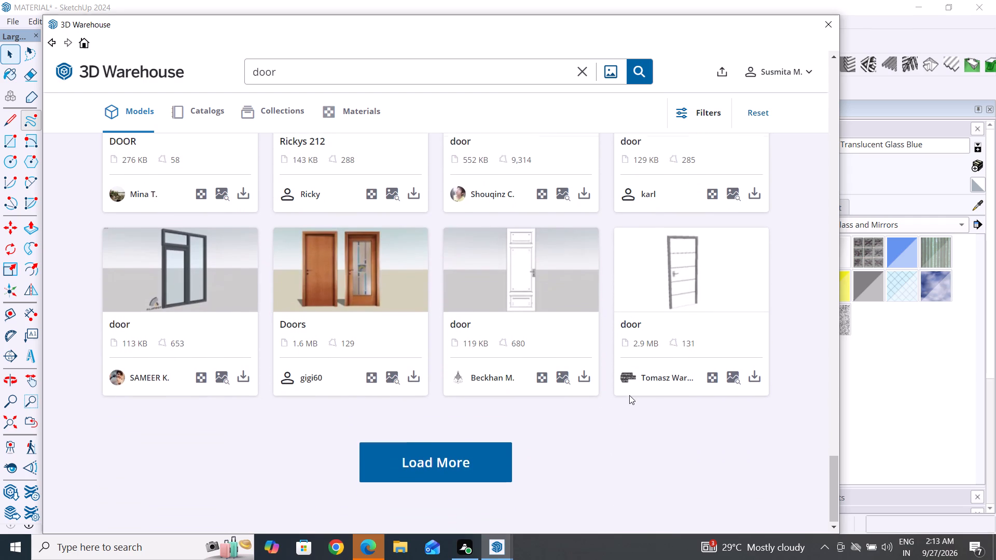
scroll(629, 395, up, 6)
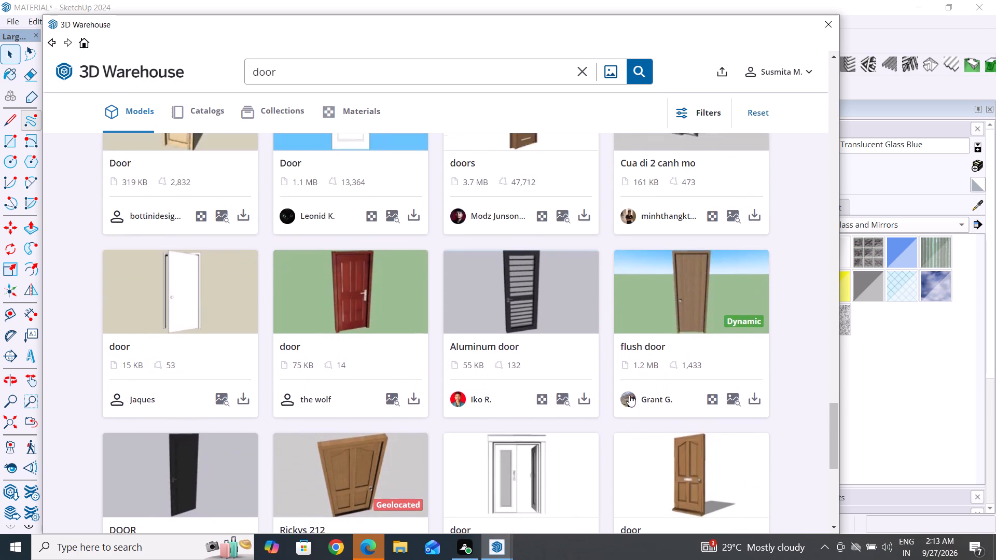
scroll(629, 395, up, 5)
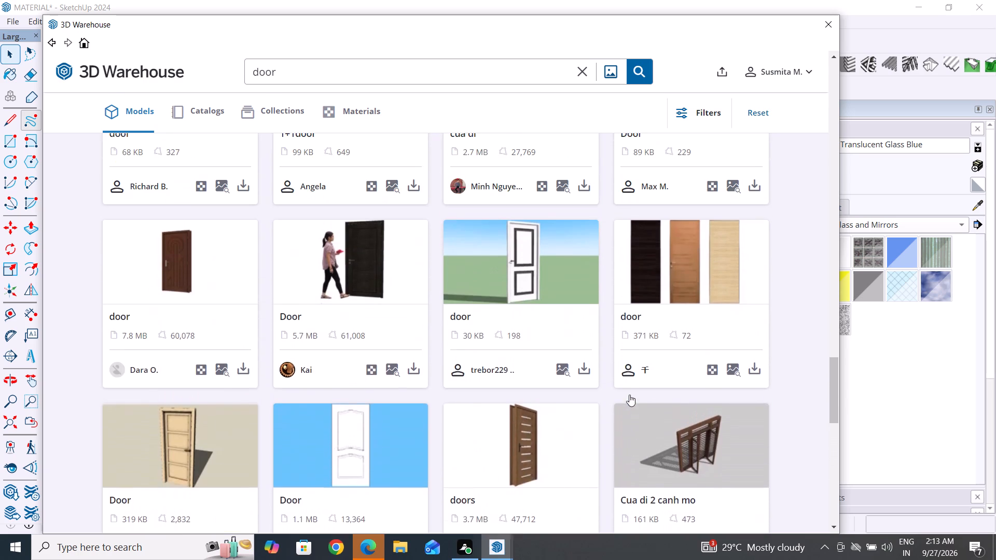
scroll(629, 395, up, 8)
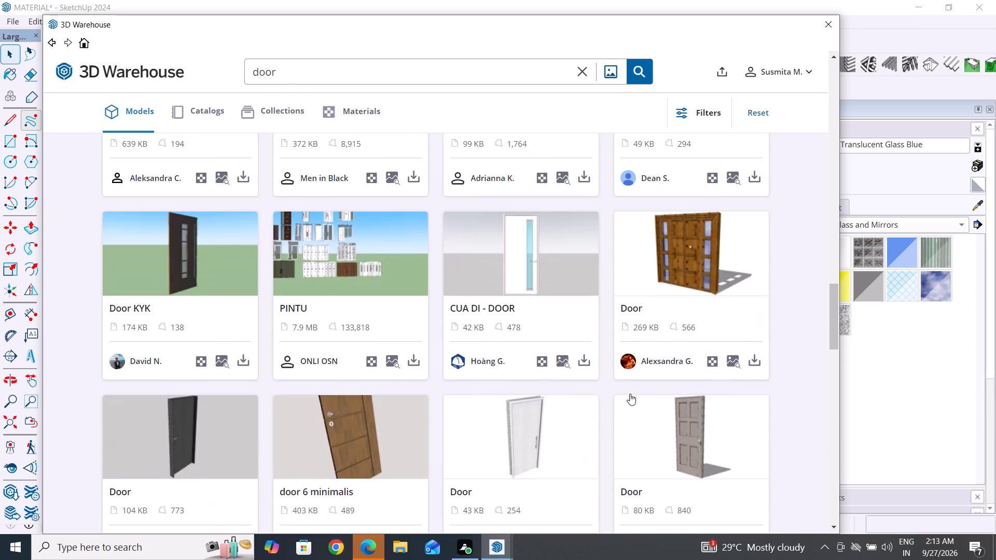
scroll(630, 393, up, 7)
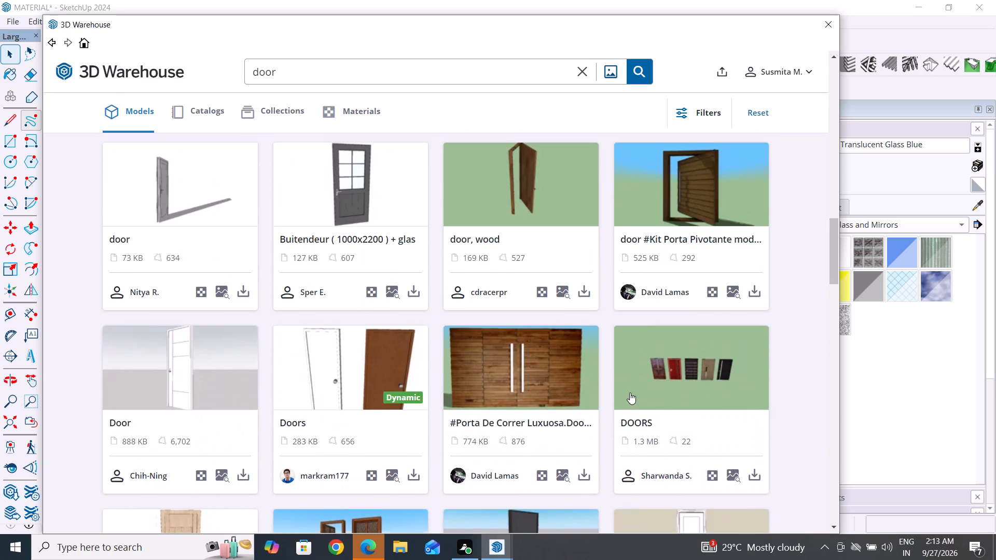
scroll(630, 393, up, 5)
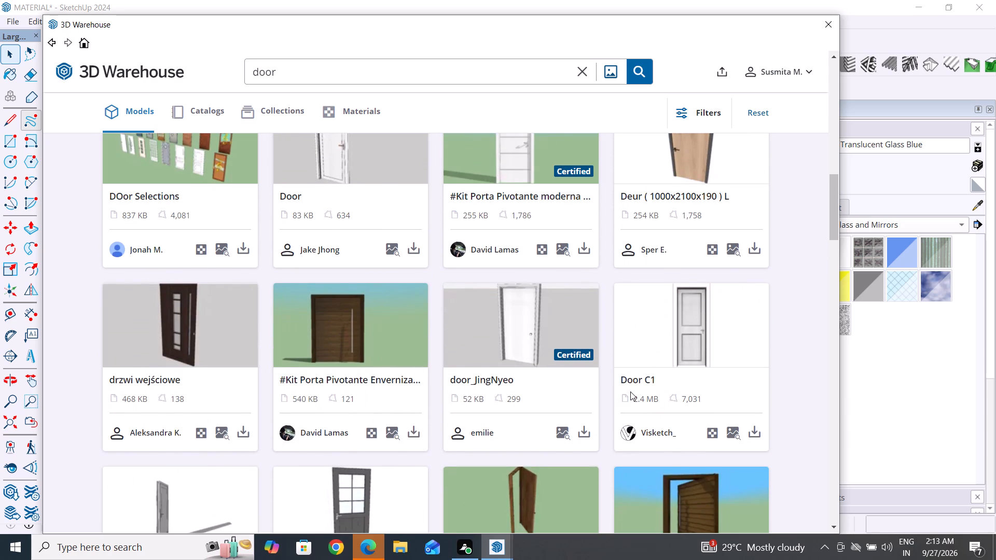
scroll(633, 389, up, 4)
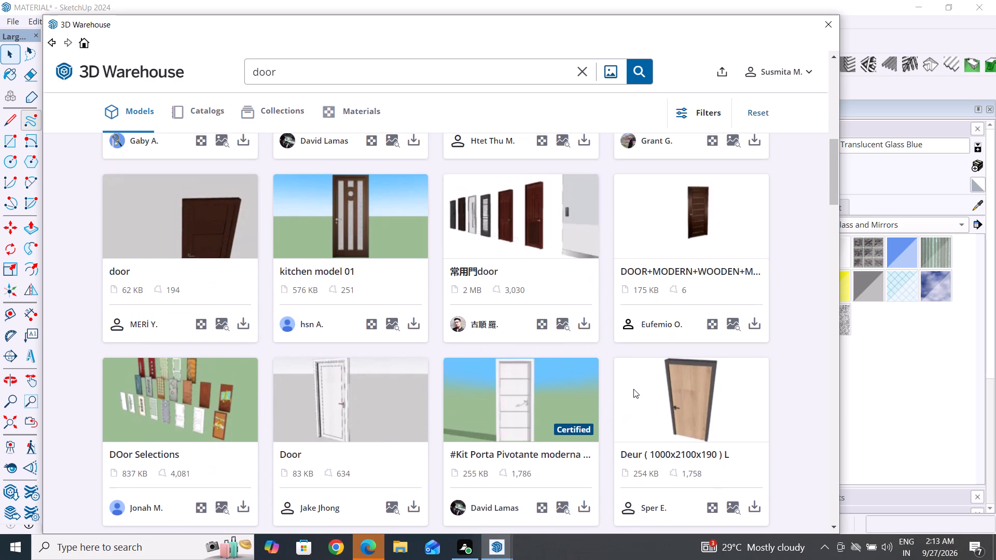
scroll(607, 416, up, 2)
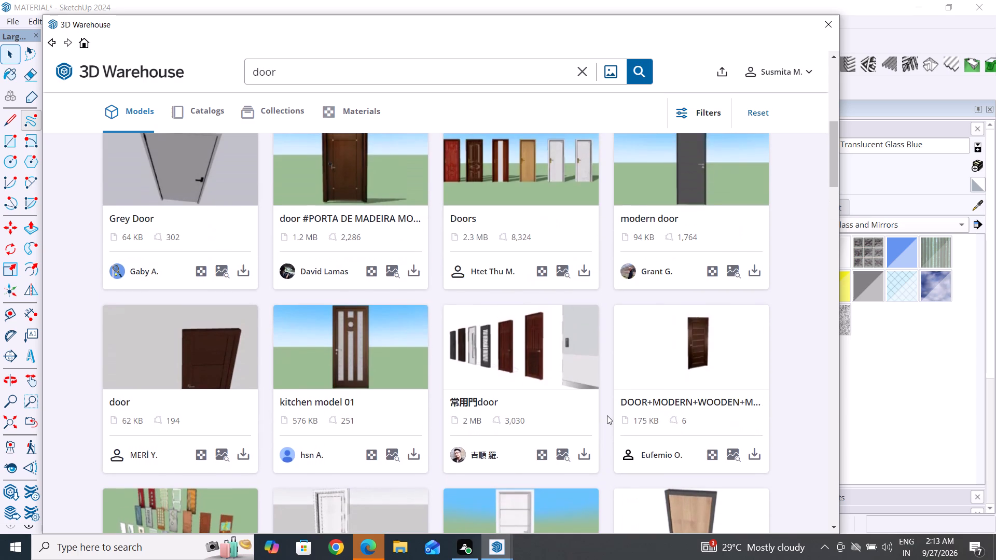
scroll(607, 415, up, 3)
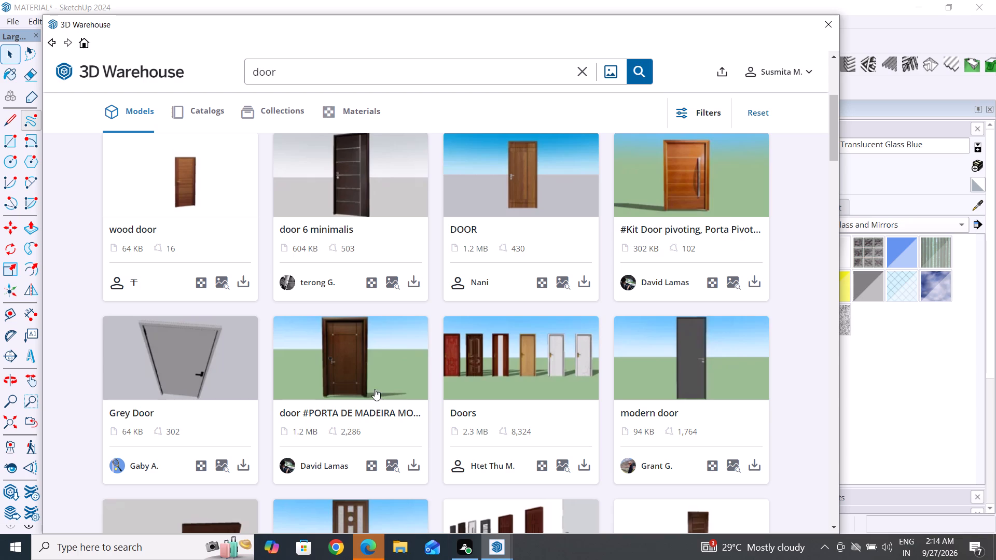
Load the brown wooden "door #PORTA DE MADEIRA" model into the drawing and place it on open ground beyond the entrance porch.
click(415, 469)
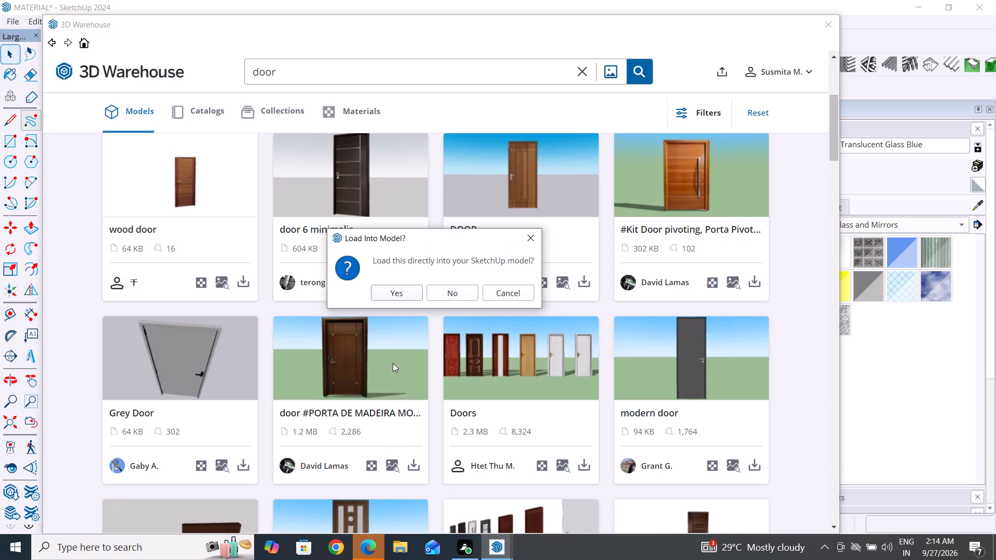
click(387, 290)
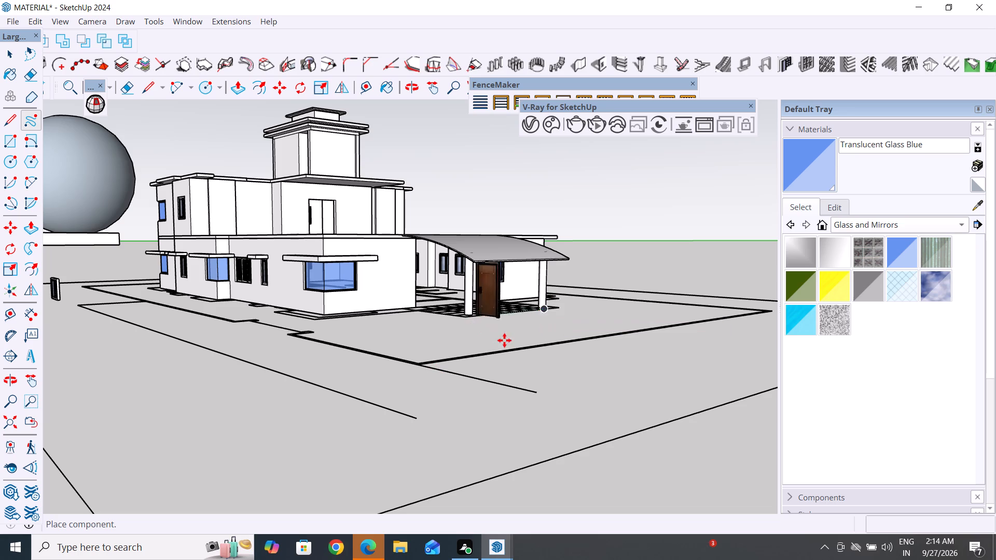
middle_drag(554, 373, 638, 431)
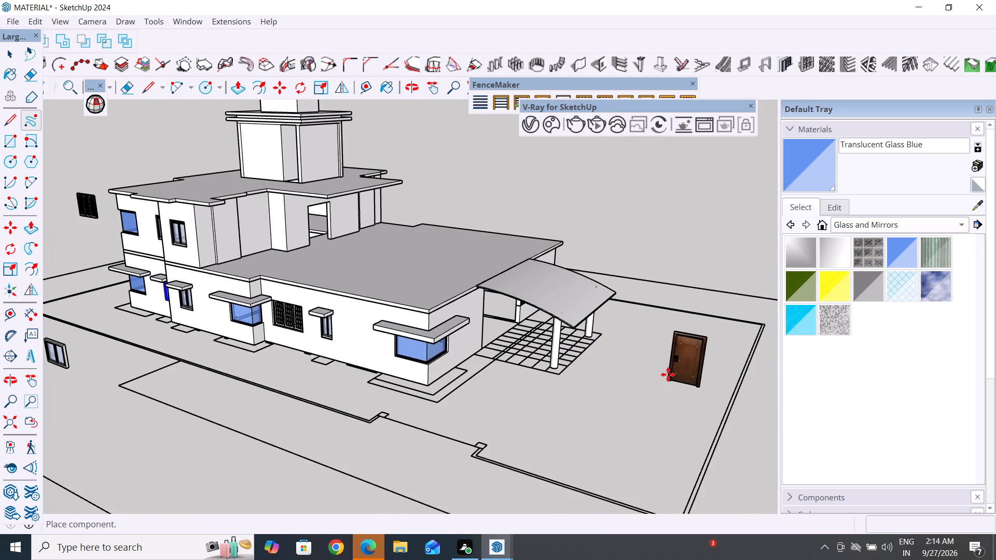
click(657, 367)
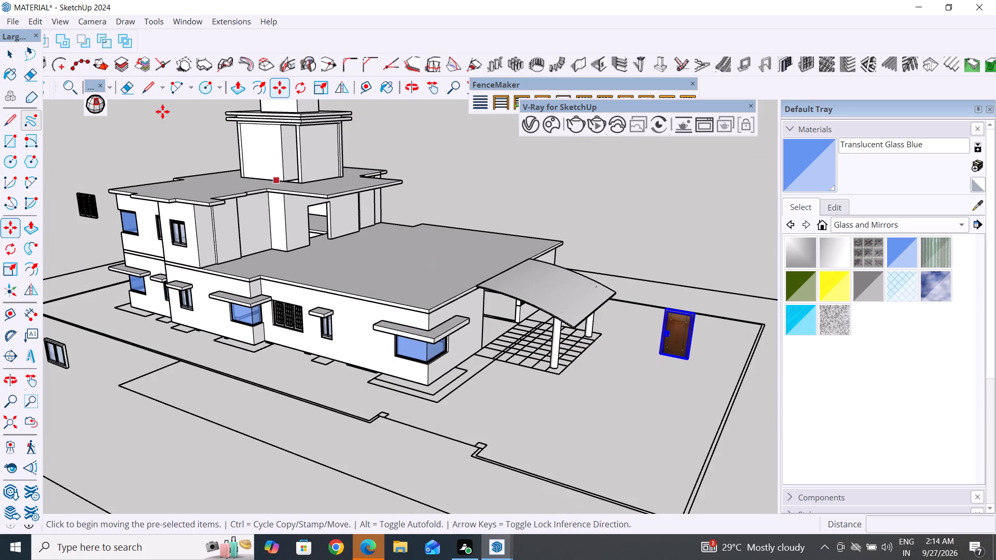
click(13, 57)
Rotate the placed wooden door 90 degrees in the ground plane about the bottom corner of its frame on the handle side.
scroll(713, 351, up, 15)
click(521, 452)
middle_drag(570, 430, 579, 432)
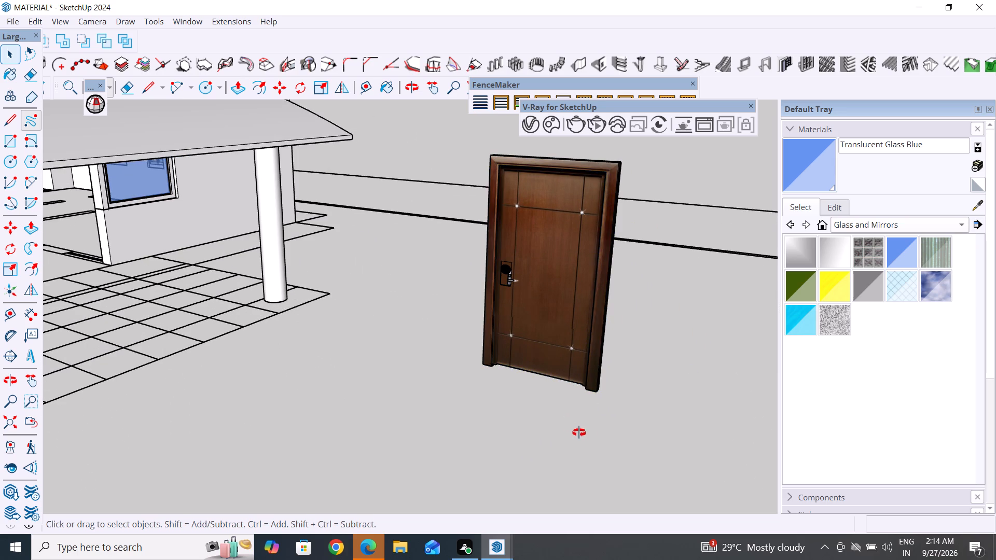
middle_drag(579, 432, 594, 435)
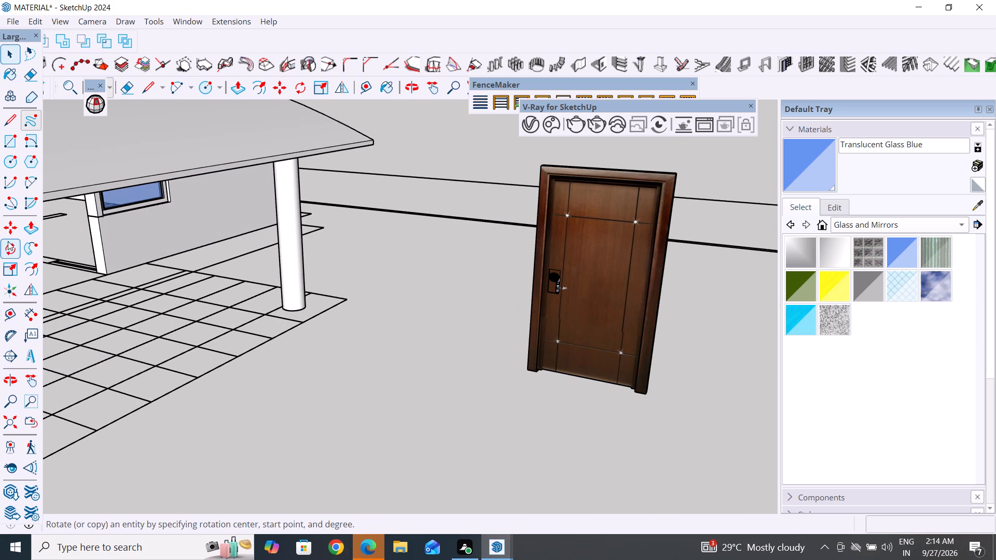
click(11, 248)
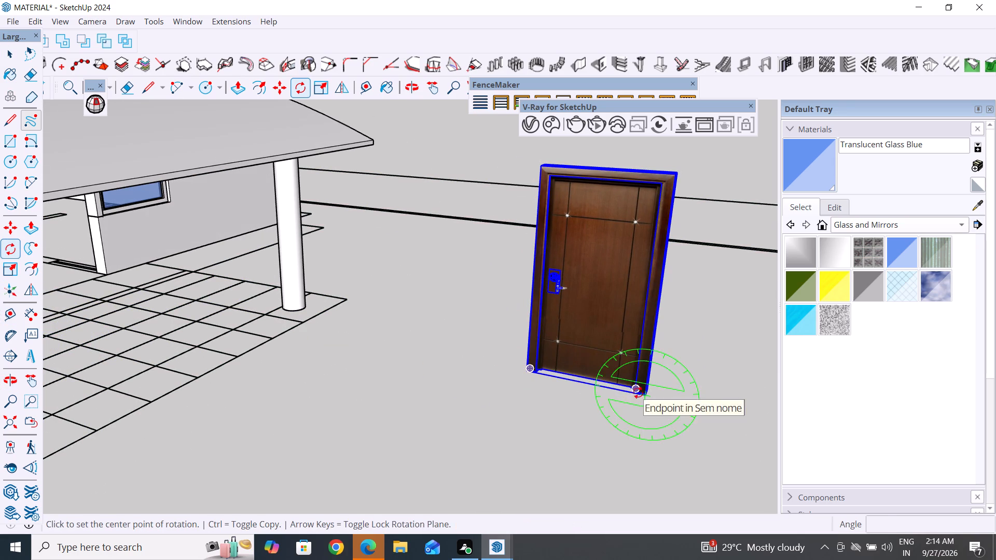
click(639, 404)
scroll(689, 406, down, 6)
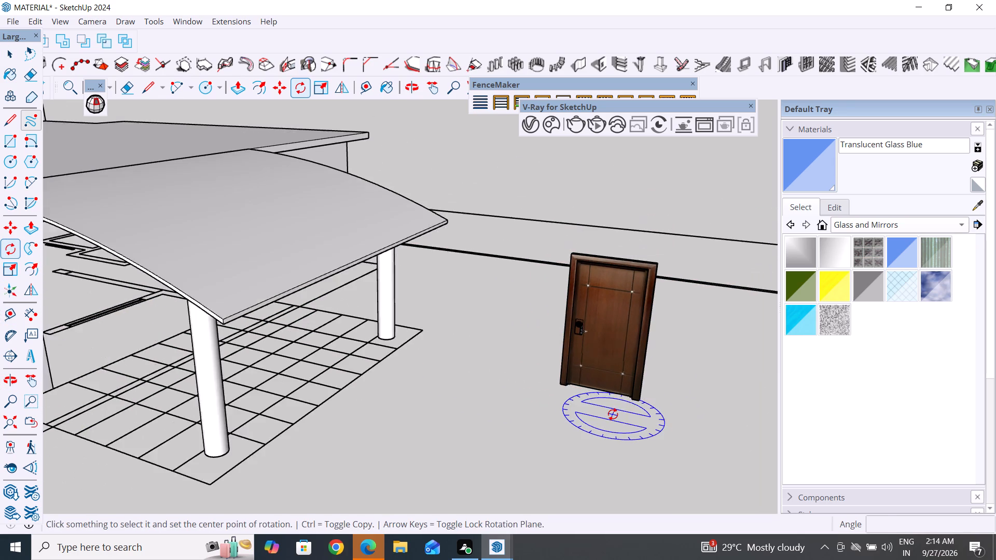
middle_drag(659, 403, 424, 357)
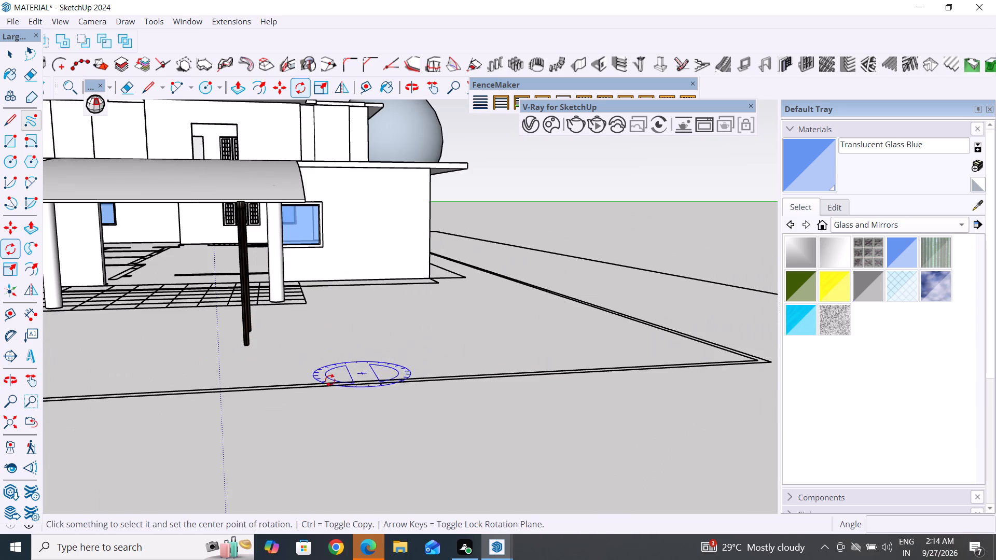
scroll(280, 363, up, 8)
middle_drag(171, 362, 392, 388)
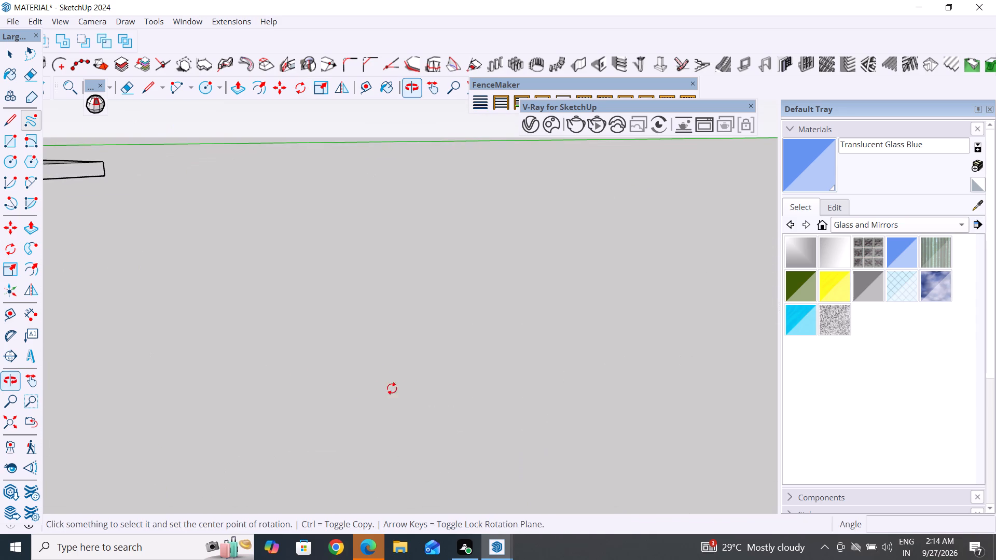
scroll(244, 347, down, 17)
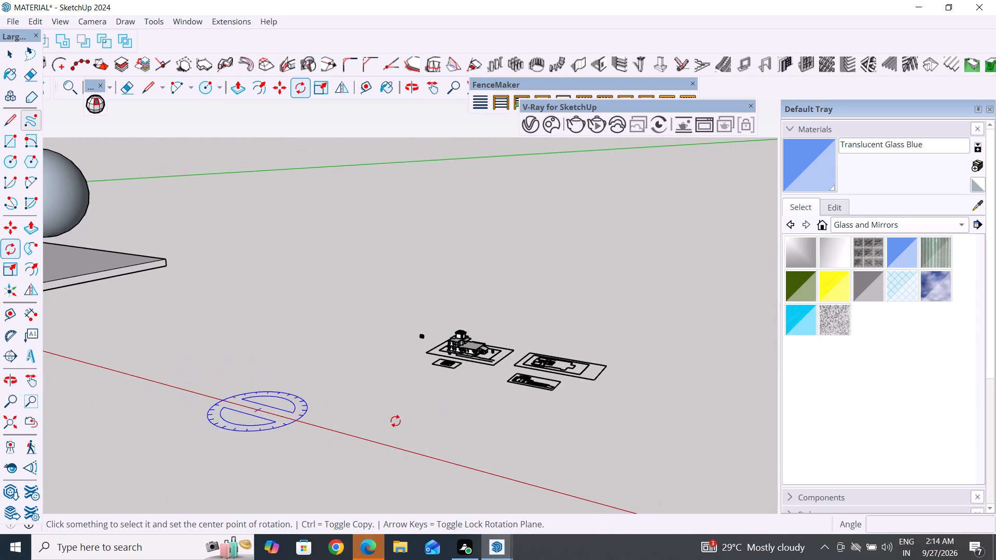
middle_drag(590, 404, 667, 412)
scroll(564, 348, up, 17)
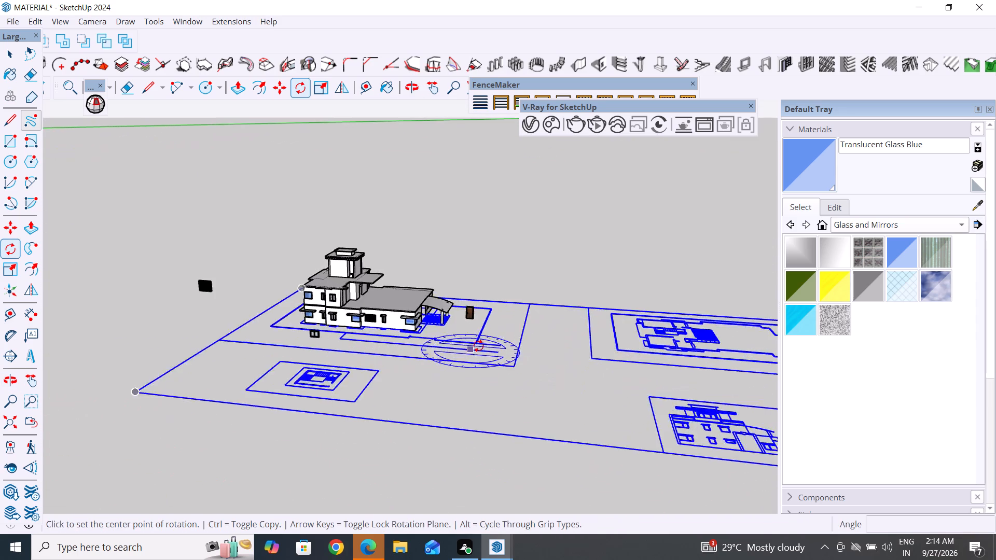
scroll(478, 346, up, 14)
scroll(453, 304, up, 5)
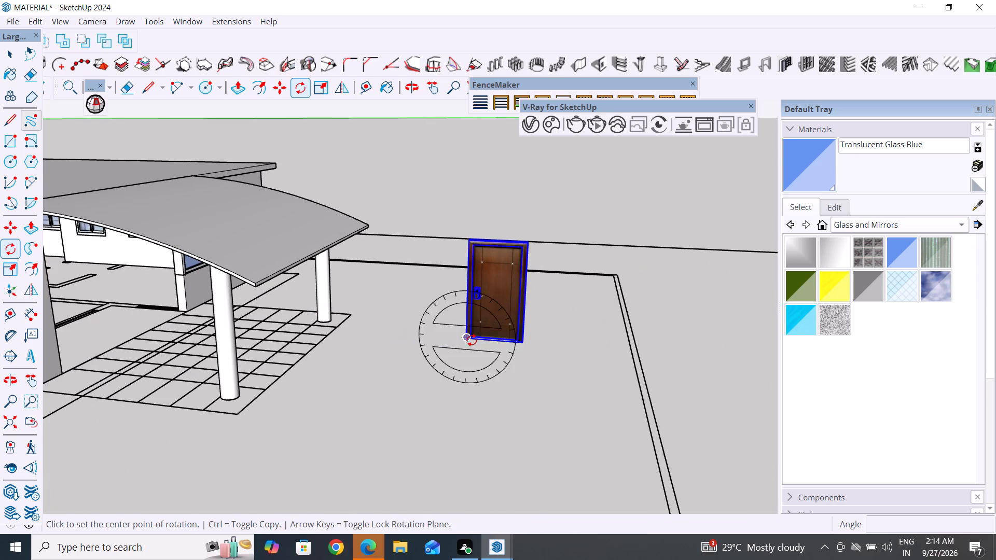
scroll(465, 342, up, 8)
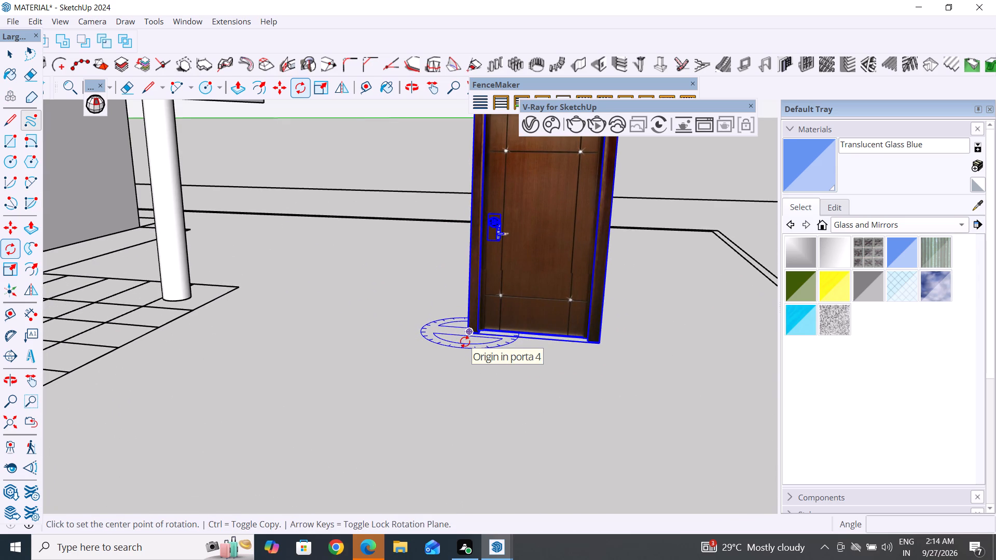
click(465, 342)
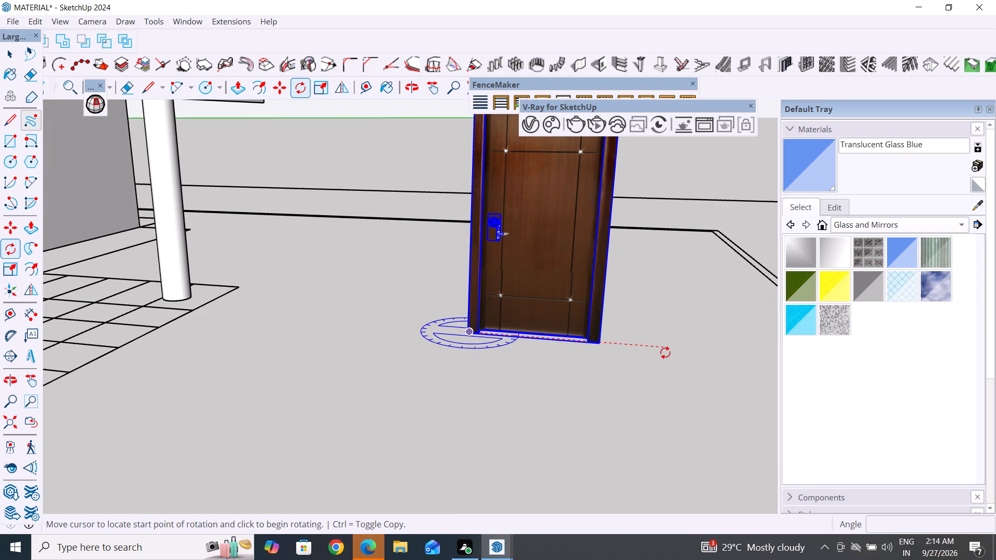
scroll(665, 353, up, 3)
click(665, 353)
scroll(399, 393, up, 4)
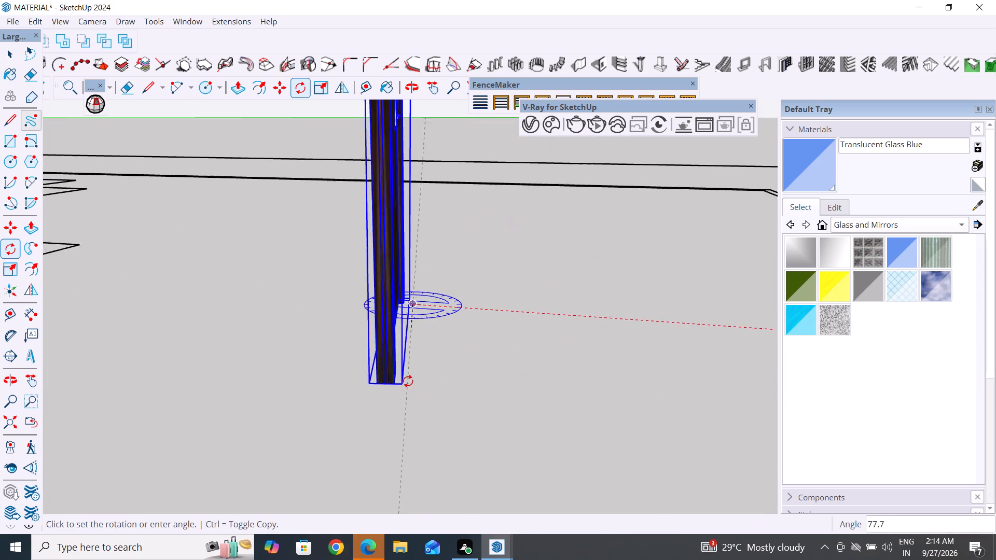
scroll(408, 381, up, 6)
scroll(398, 311, up, 7)
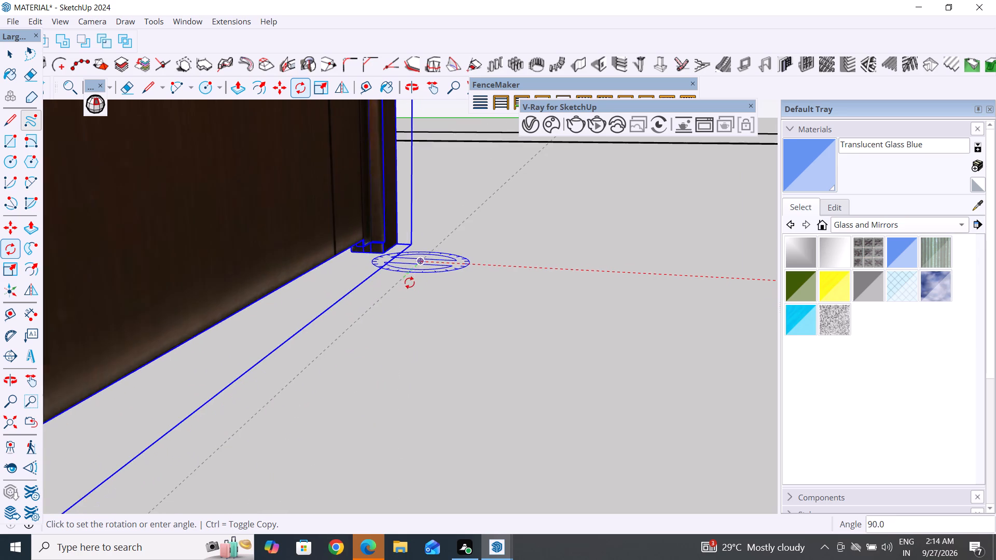
scroll(409, 283, up, 10)
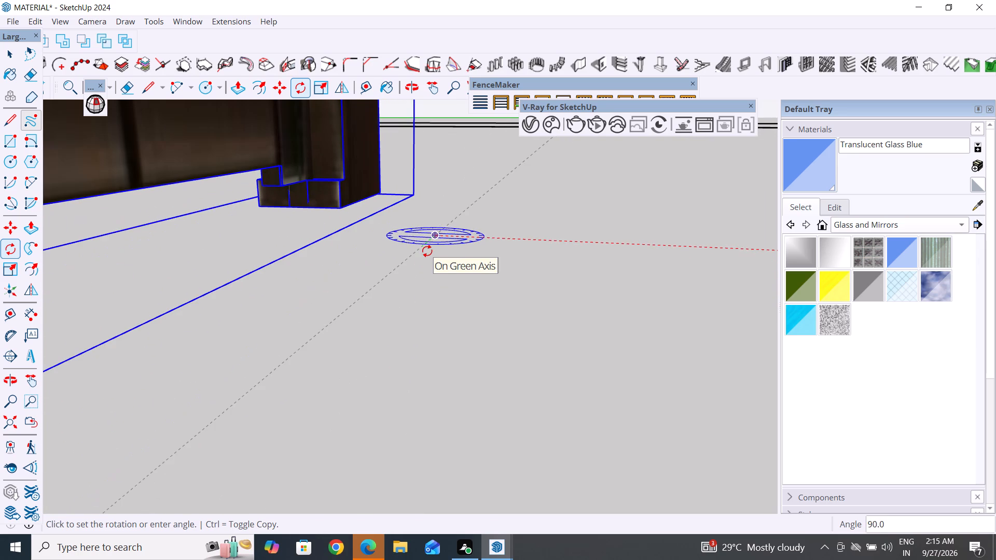
click(427, 251)
Move the wooden door by its frame's bottom corner onto the floor-tile corner along the entrance wall line under the porch roof.
scroll(531, 315, down, 12)
middle_drag(537, 354, 450, 388)
scroll(528, 360, down, 1)
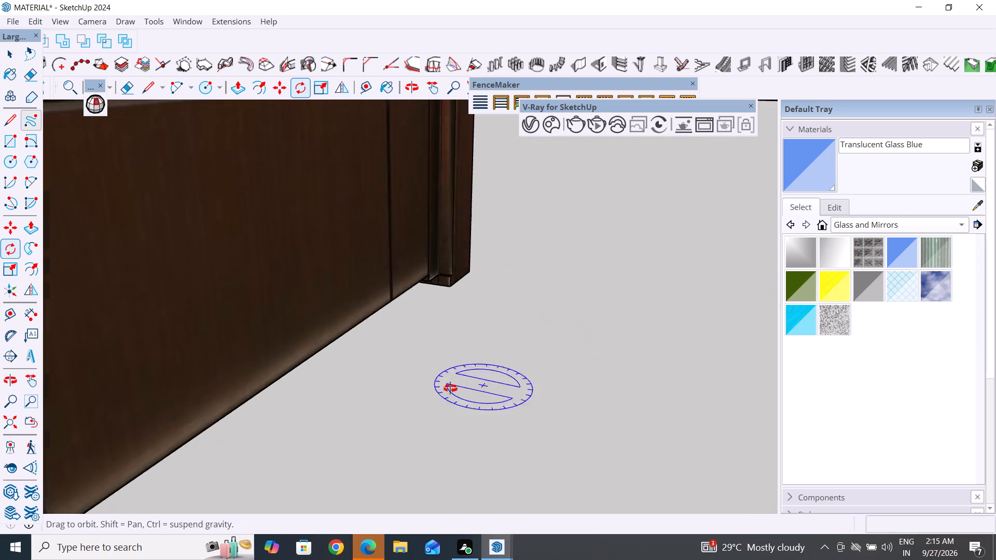
middle_drag(450, 388, 395, 403)
scroll(497, 351, down, 19)
middle_drag(497, 352, 423, 358)
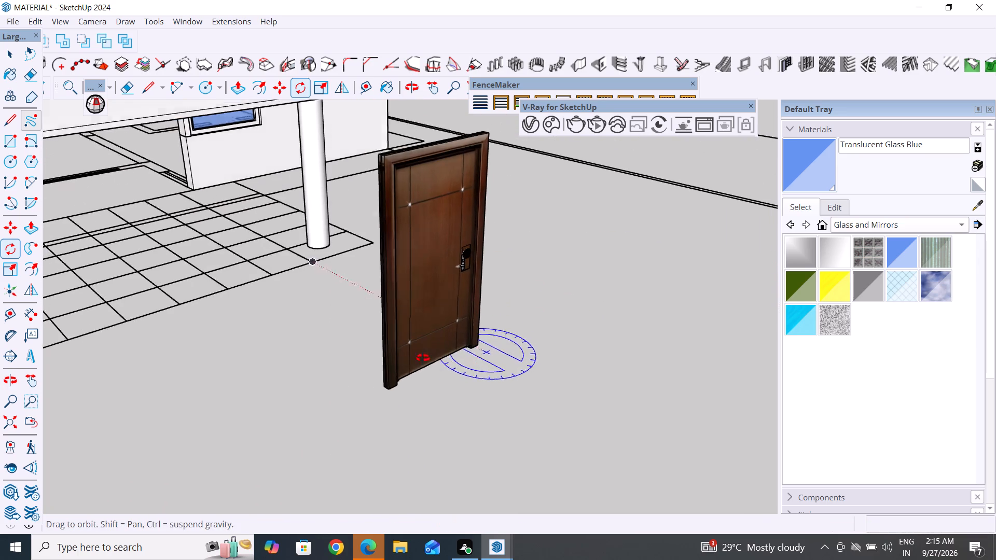
middle_drag(423, 358, 365, 346)
middle_drag(331, 290, 341, 327)
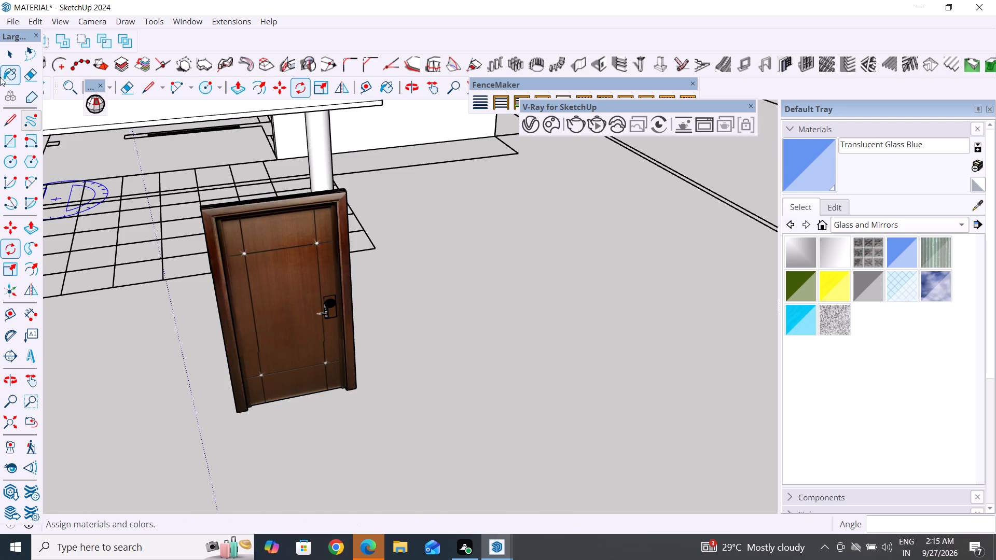
click(10, 58)
click(300, 325)
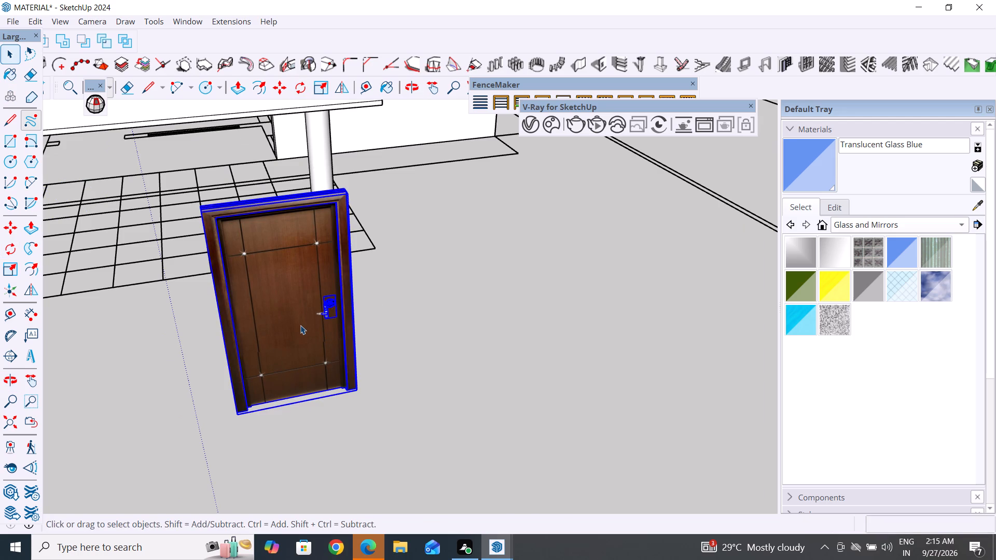
key(m)
scroll(239, 436, up, 2)
middle_drag(222, 425, 384, 379)
scroll(369, 411, up, 12)
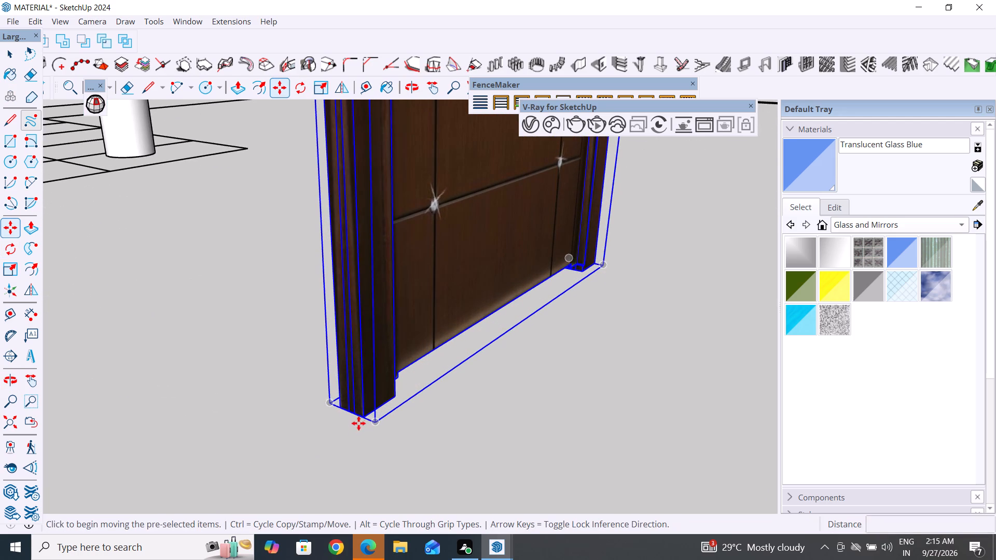
click(362, 419)
scroll(696, 371, down, 15)
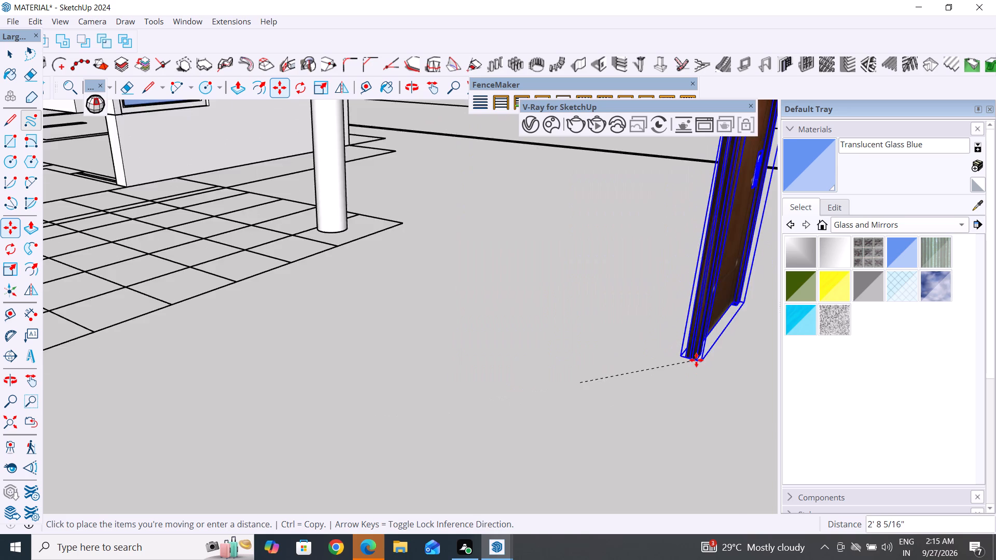
scroll(696, 360, down, 9)
middle_drag(302, 304, 323, 316)
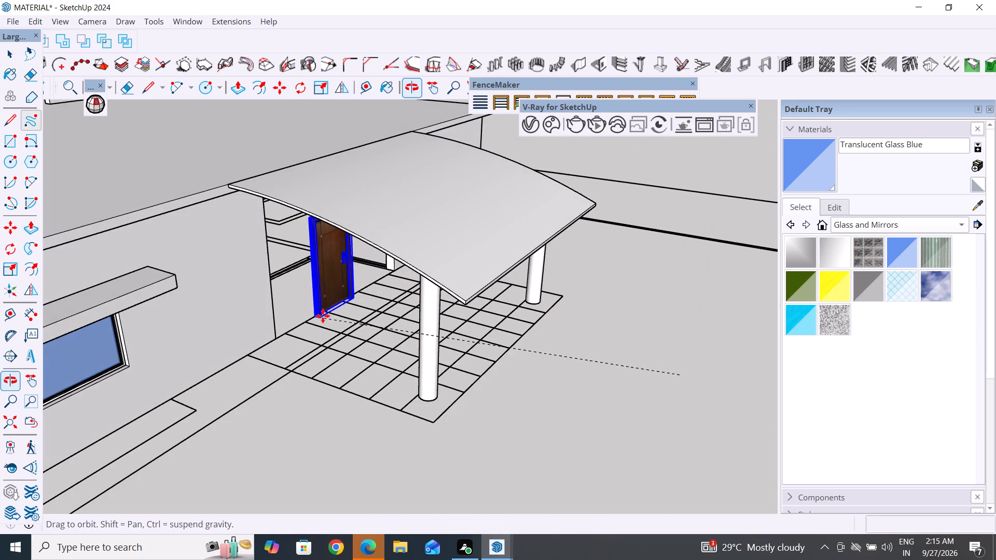
scroll(322, 312, up, 9)
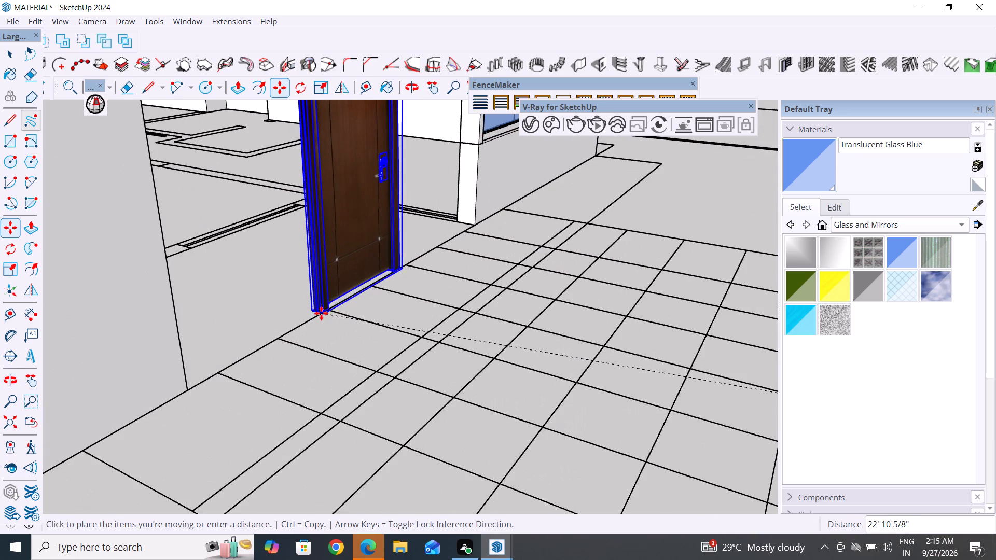
scroll(321, 313, up, 9)
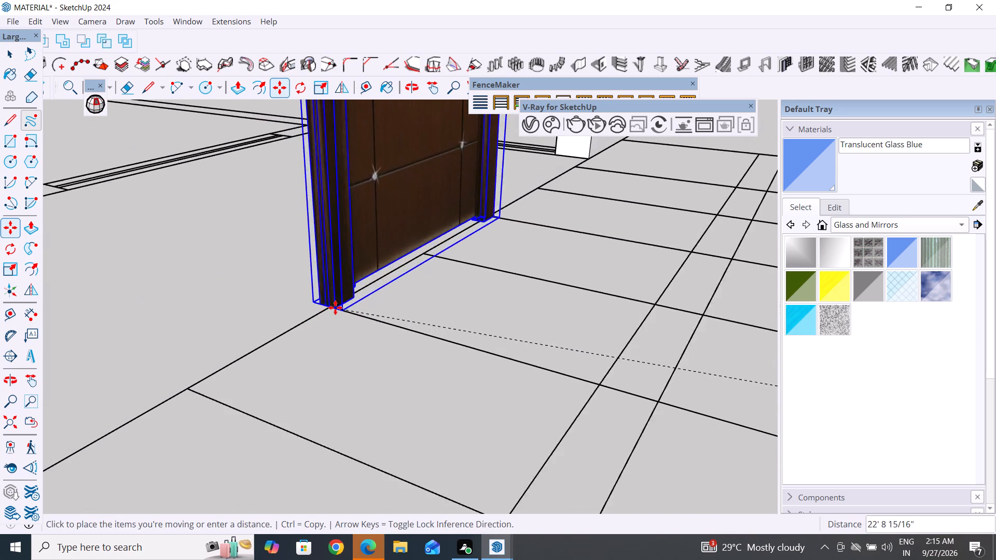
scroll(335, 307, up, 7)
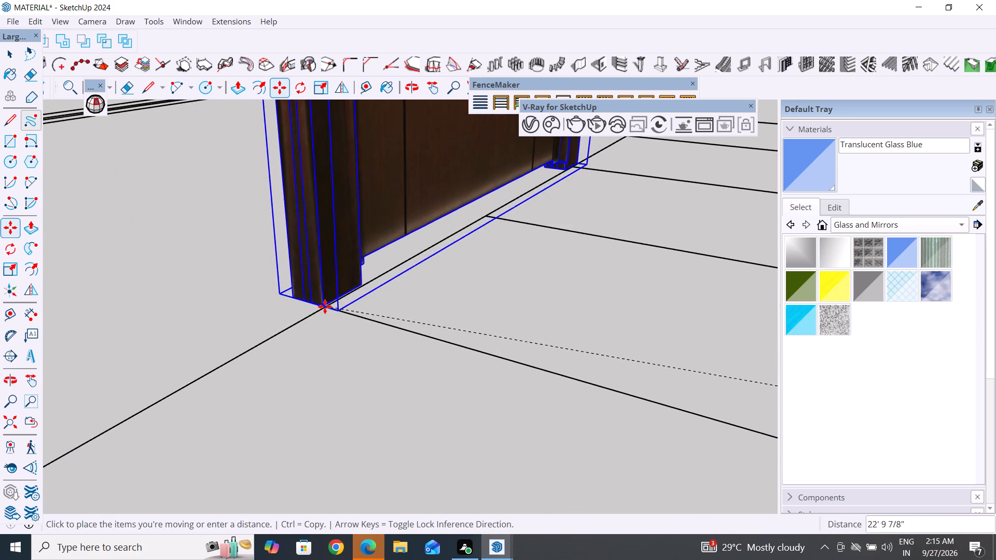
scroll(325, 306, up, 11)
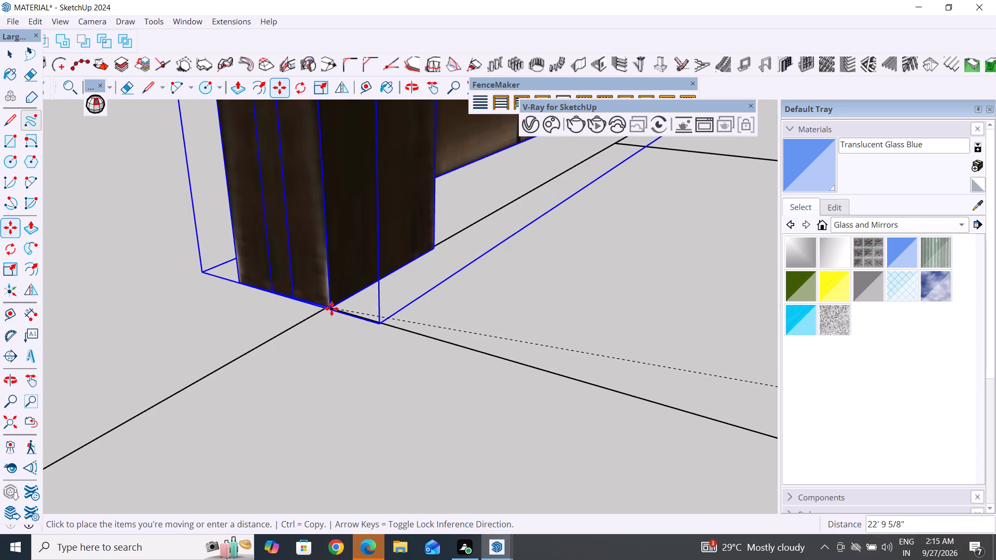
click(331, 309)
Within the wall group, Push/Pull the entrance wall's end face about 4' 8 1/4" to meet the door frame on the side opposite the handle.
scroll(373, 342, down, 20)
scroll(373, 342, down, 1)
middle_drag(458, 349, 316, 324)
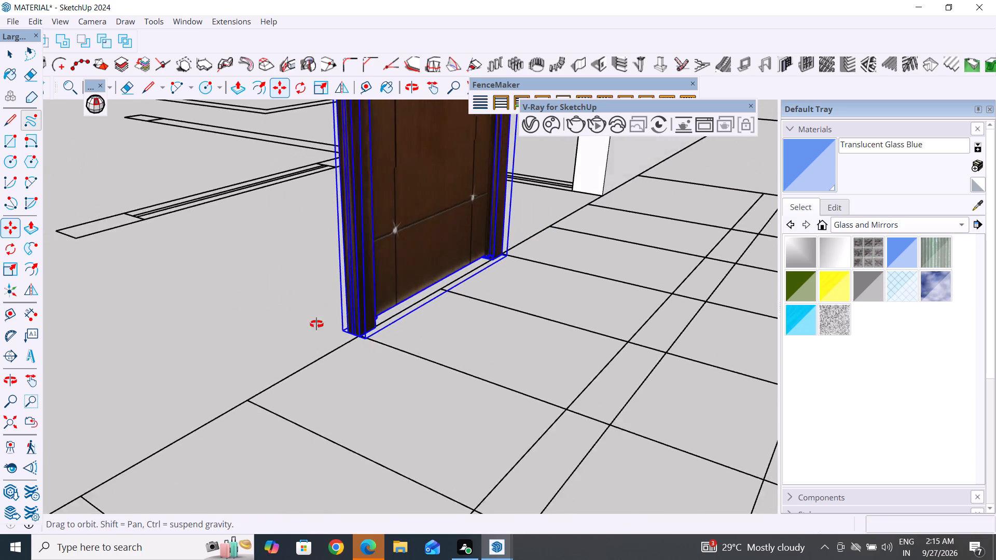
middle_drag(316, 324, 174, 288)
scroll(340, 327, down, 16)
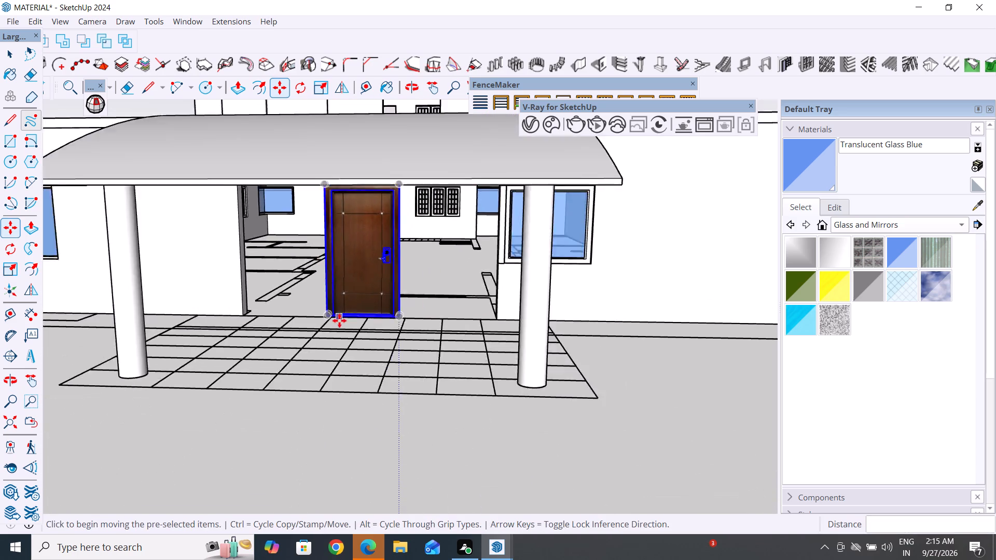
scroll(339, 320, down, 3)
middle_drag(339, 320, 321, 333)
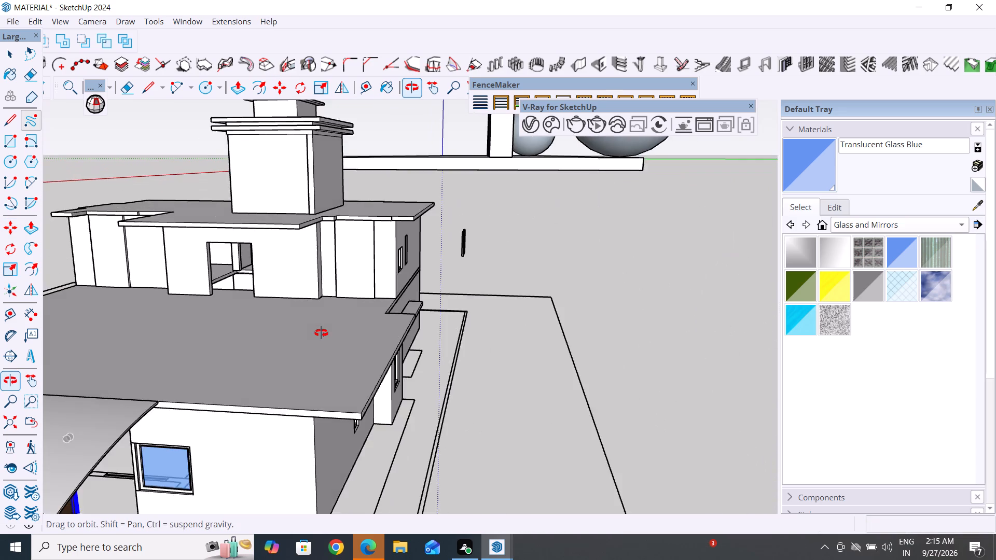
middle_drag(321, 333, 350, 318)
scroll(534, 221, up, 3)
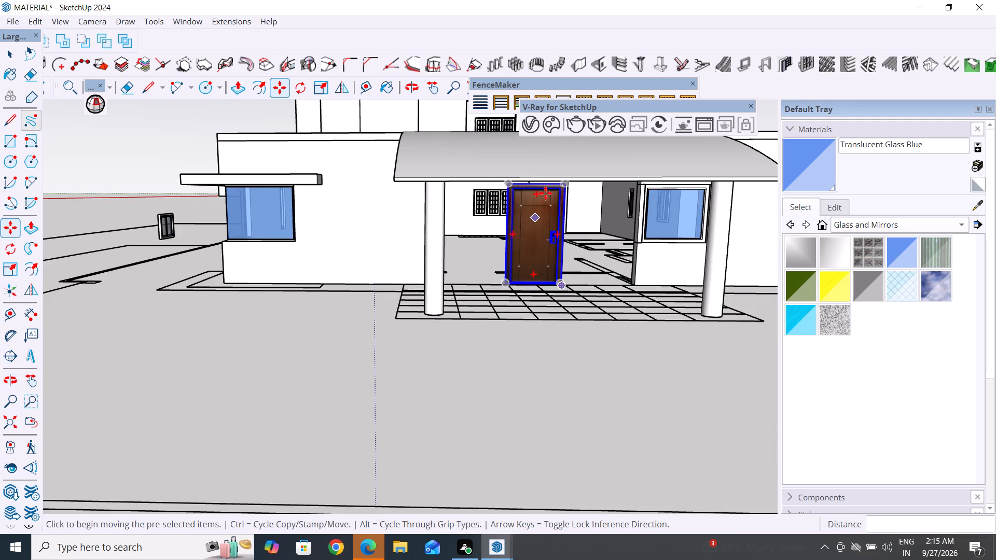
scroll(545, 193, up, 10)
middle_drag(522, 203, 549, 167)
click(15, 53)
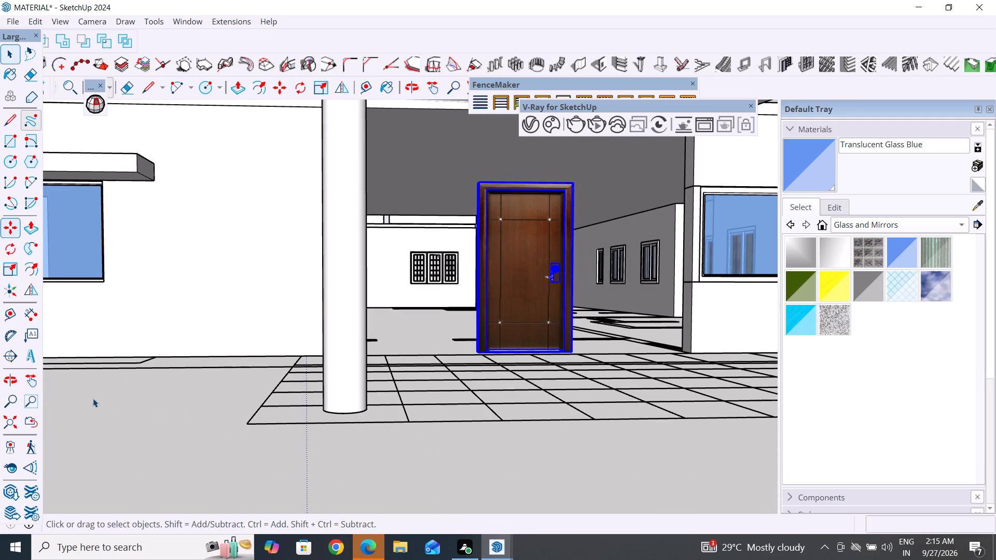
click(94, 430)
middle_drag(568, 302, 375, 315)
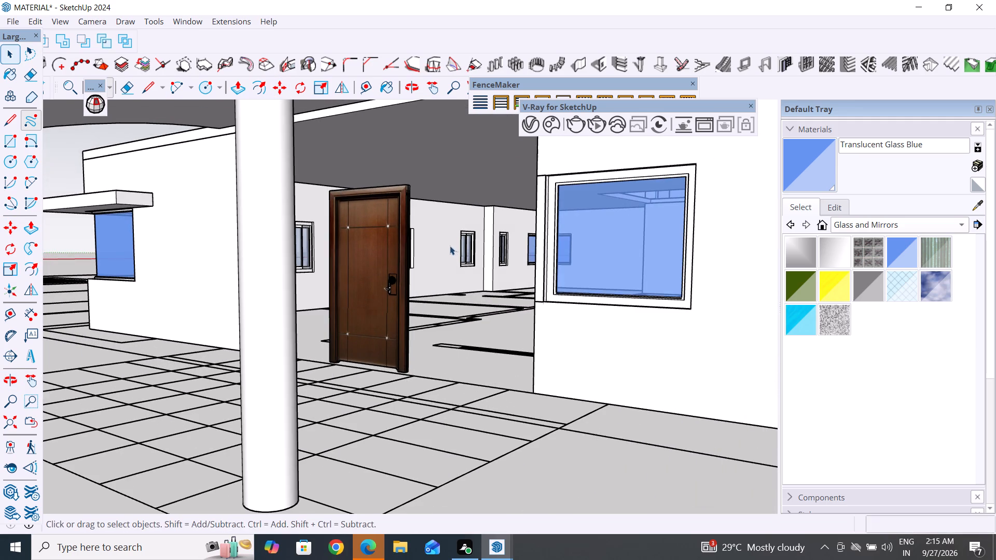
scroll(447, 247, up, 1)
middle_drag(447, 247, 393, 262)
middle_drag(255, 310, 272, 318)
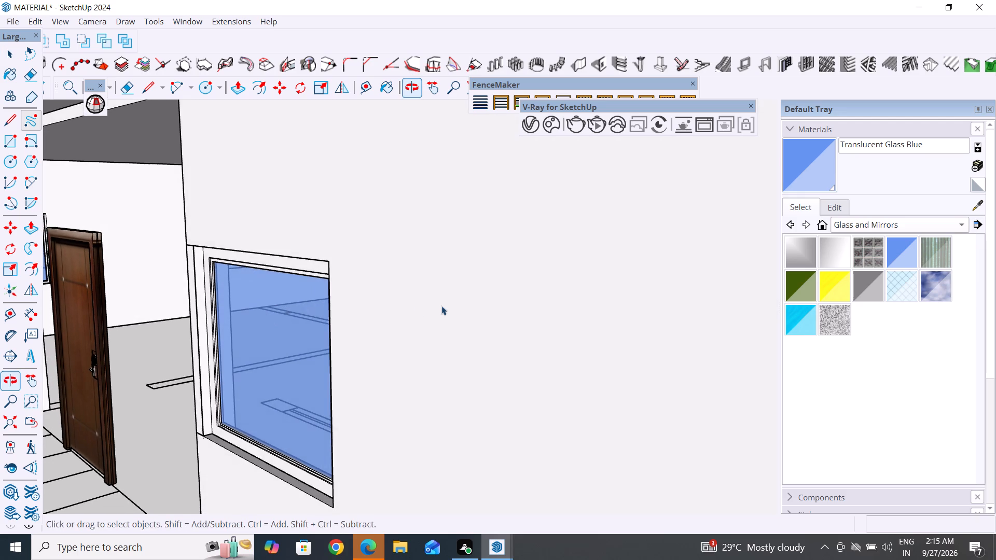
scroll(442, 306, down, 5)
click(105, 291)
triple_click(105, 291)
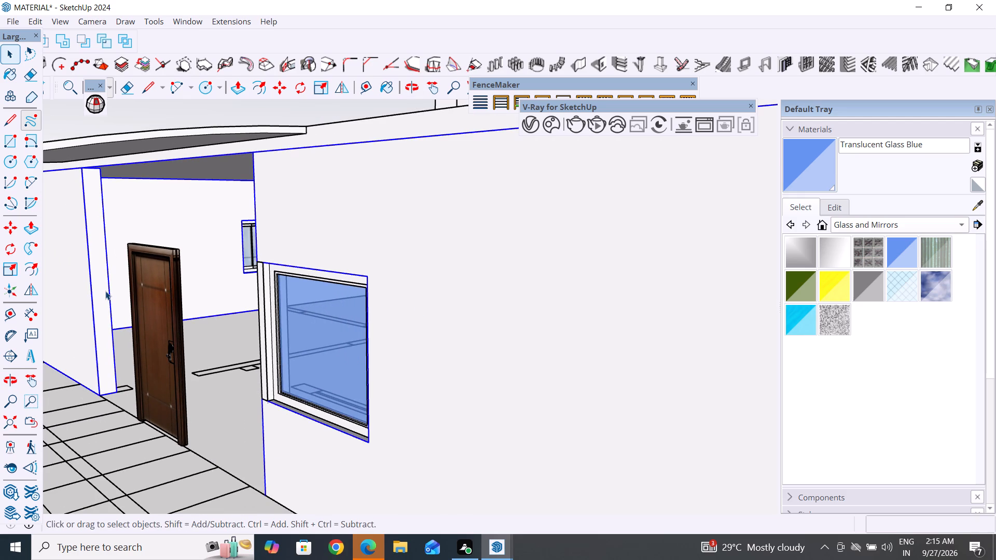
click(105, 291)
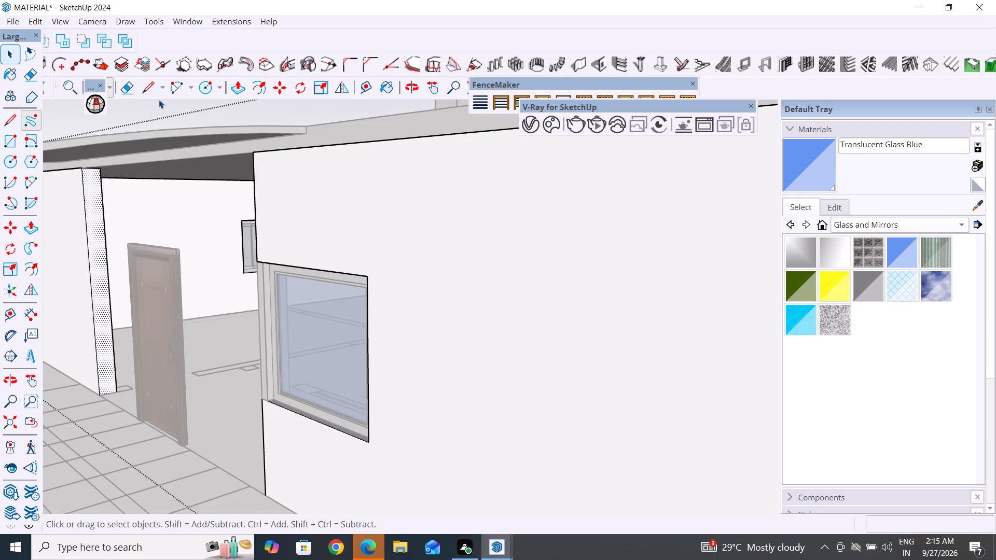
click(239, 89)
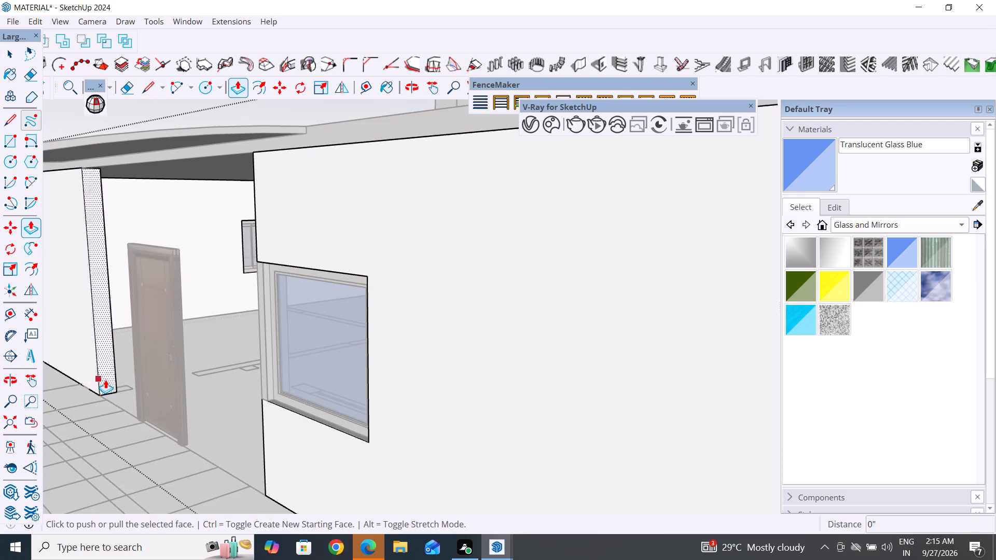
click(108, 380)
middle_drag(127, 399, 336, 343)
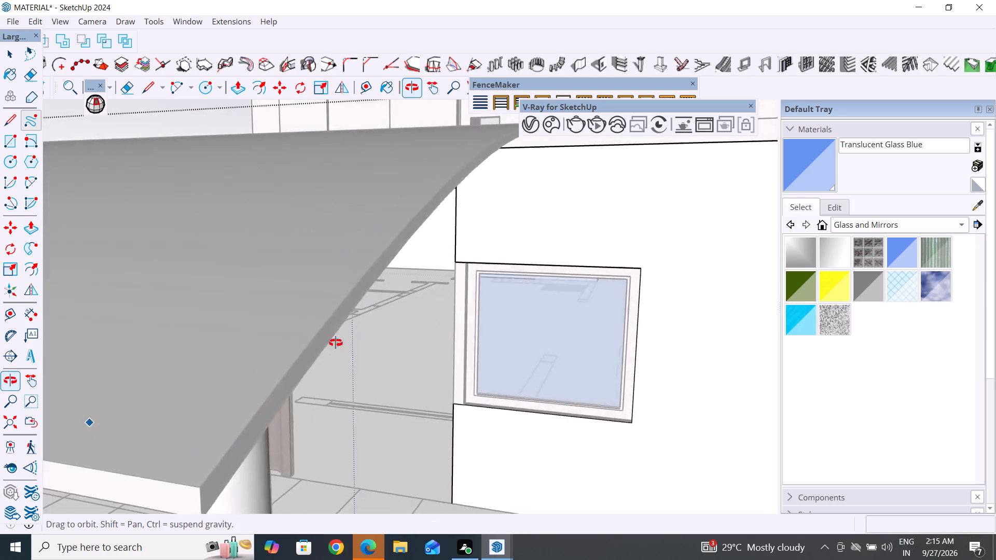
middle_drag(336, 343, 361, 345)
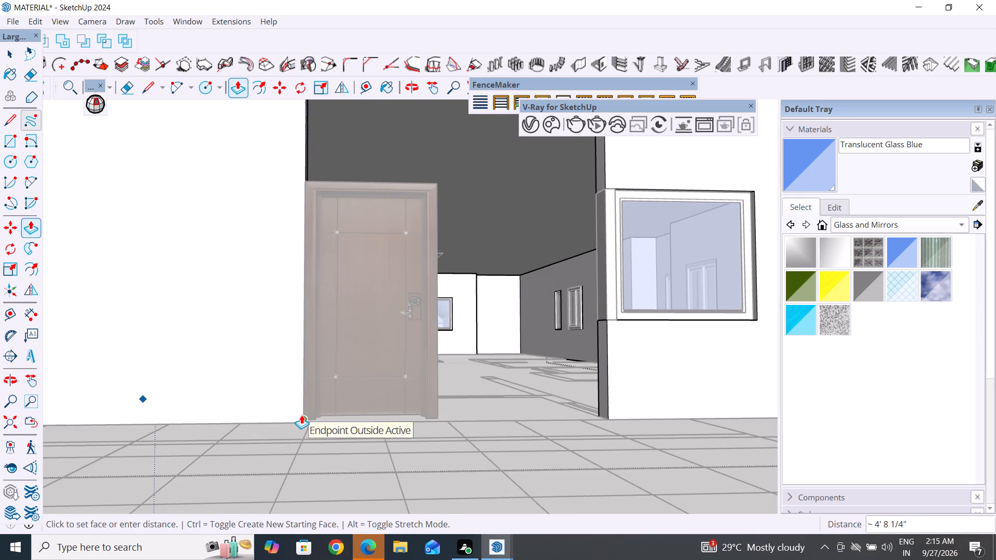
click(301, 415)
middle_drag(419, 383, 588, 470)
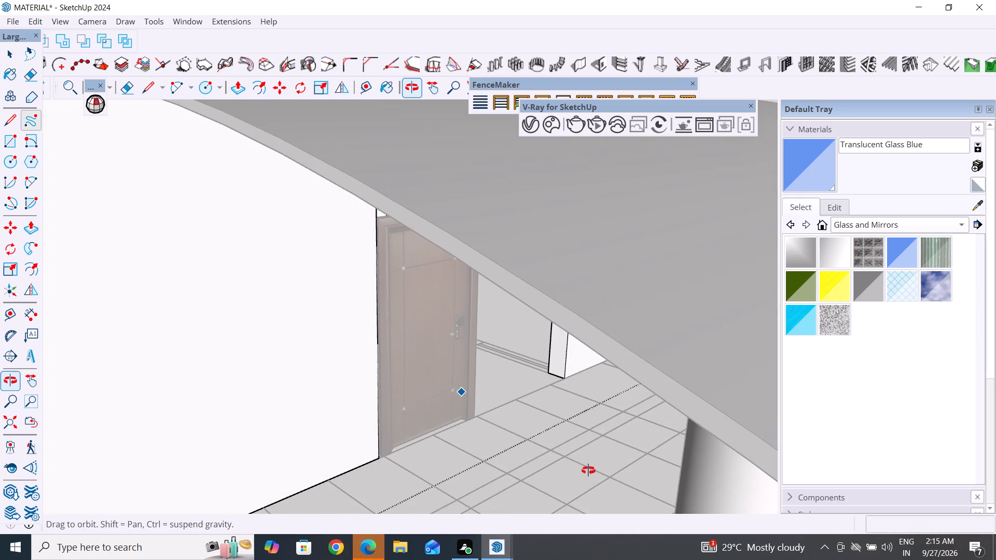
click(12, 55)
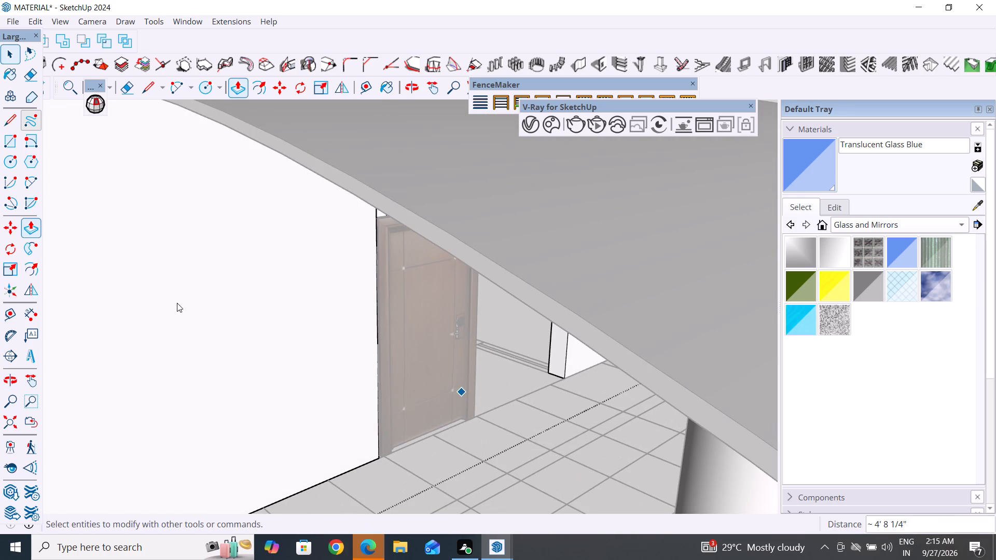
scroll(177, 303, down, 5)
scroll(272, 346, down, 5)
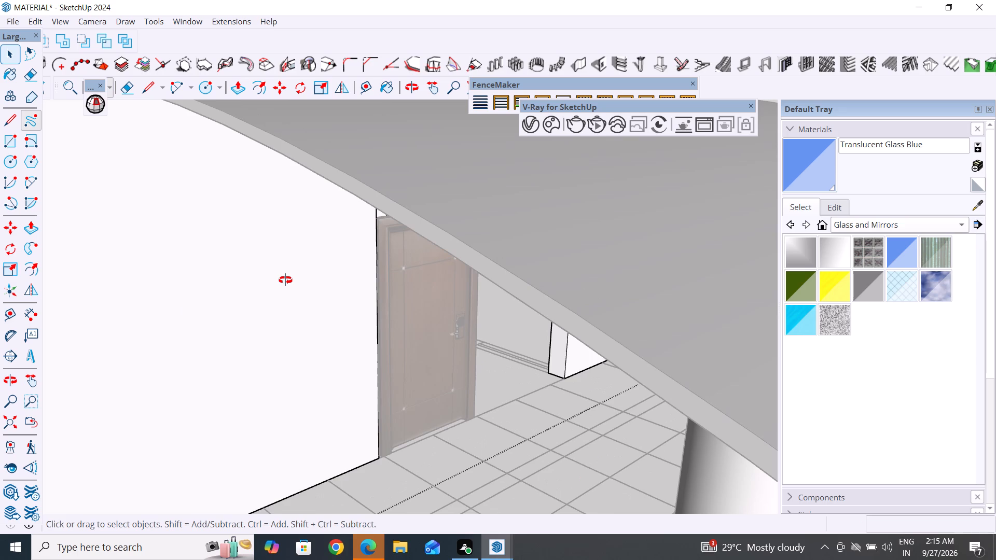
scroll(270, 342, down, 4)
middle_drag(273, 342, 284, 241)
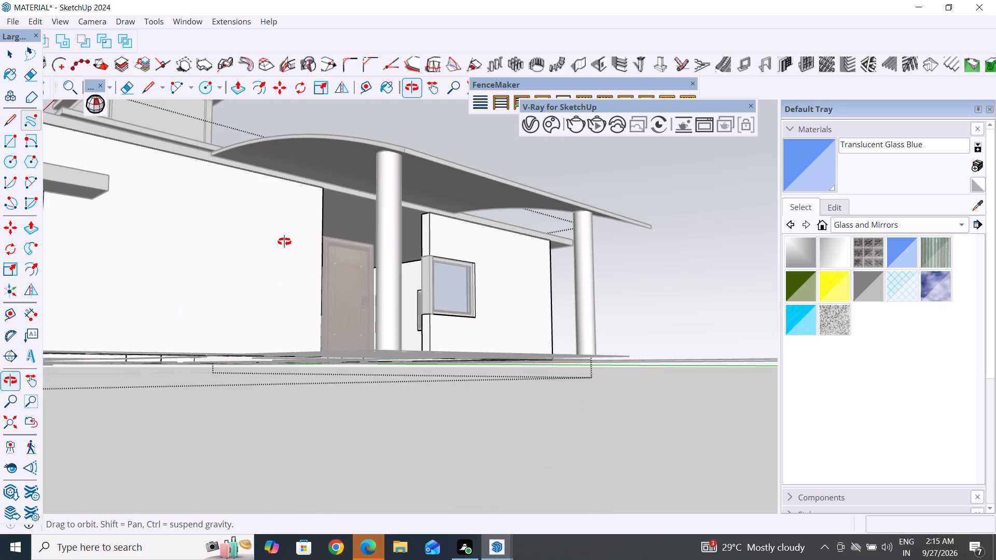
click(490, 455)
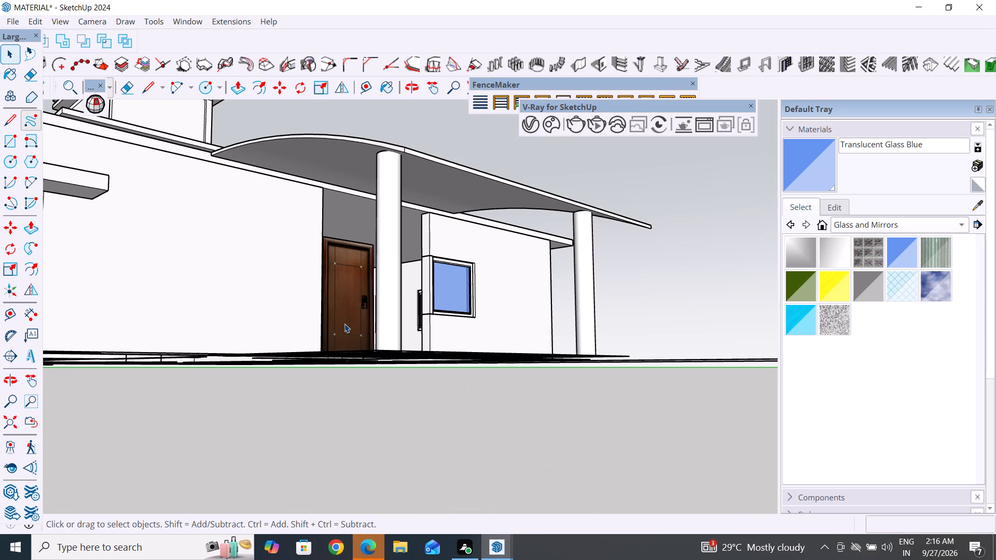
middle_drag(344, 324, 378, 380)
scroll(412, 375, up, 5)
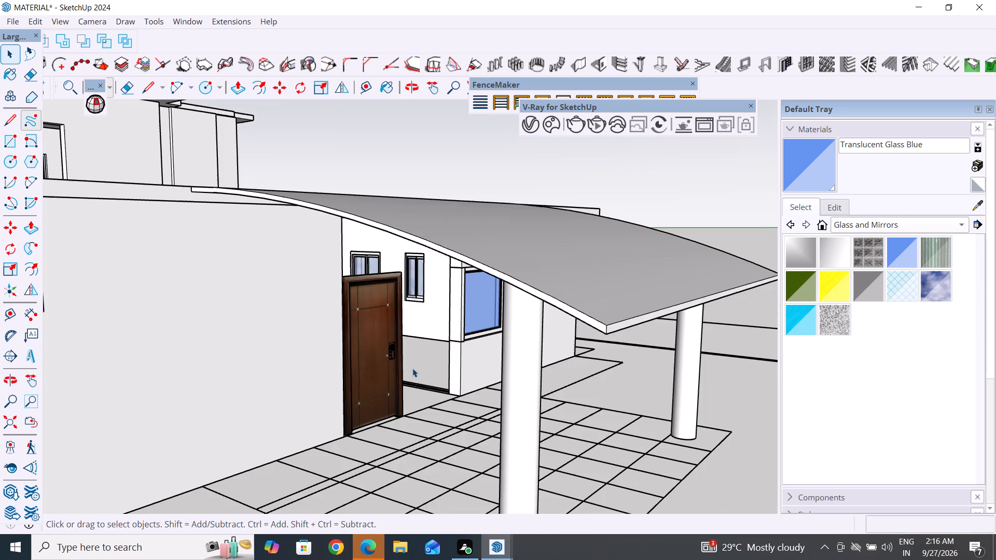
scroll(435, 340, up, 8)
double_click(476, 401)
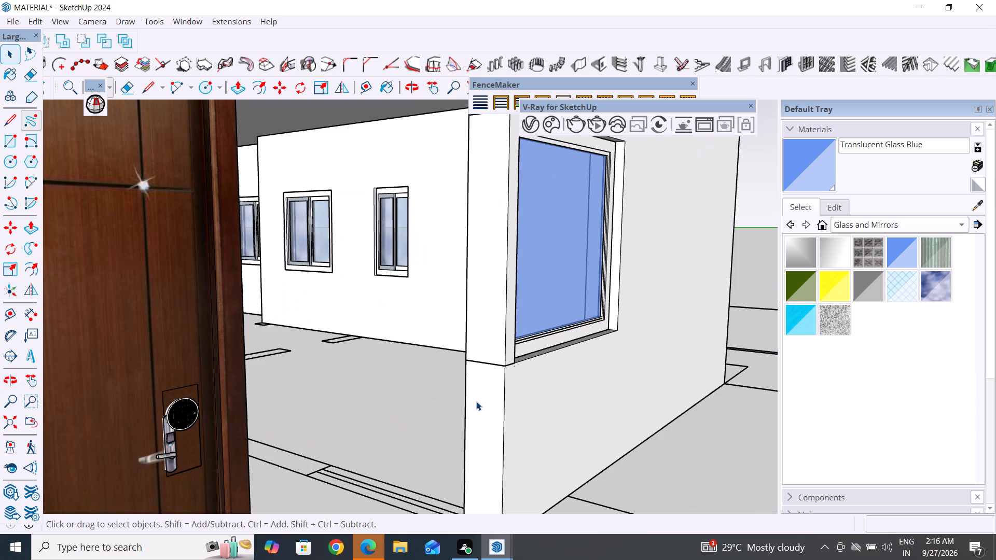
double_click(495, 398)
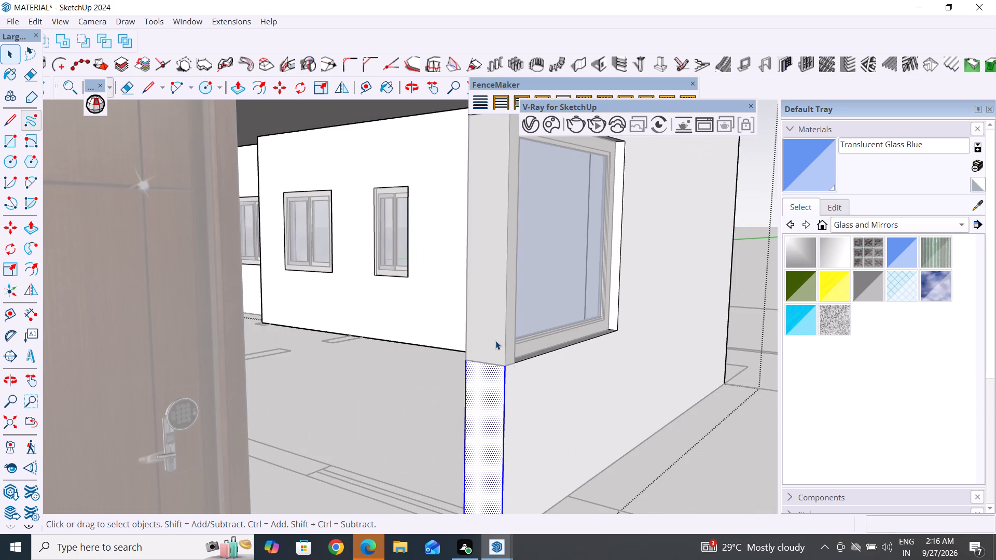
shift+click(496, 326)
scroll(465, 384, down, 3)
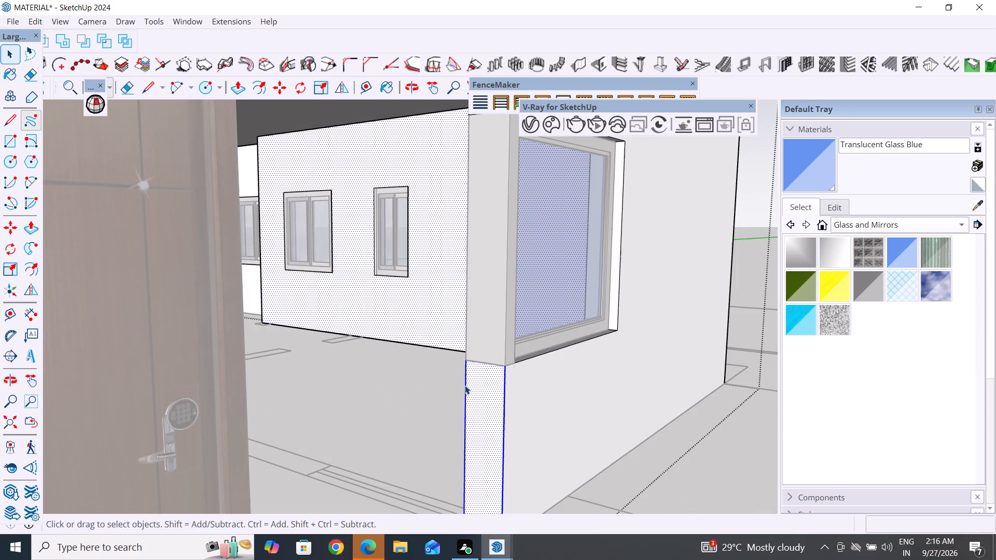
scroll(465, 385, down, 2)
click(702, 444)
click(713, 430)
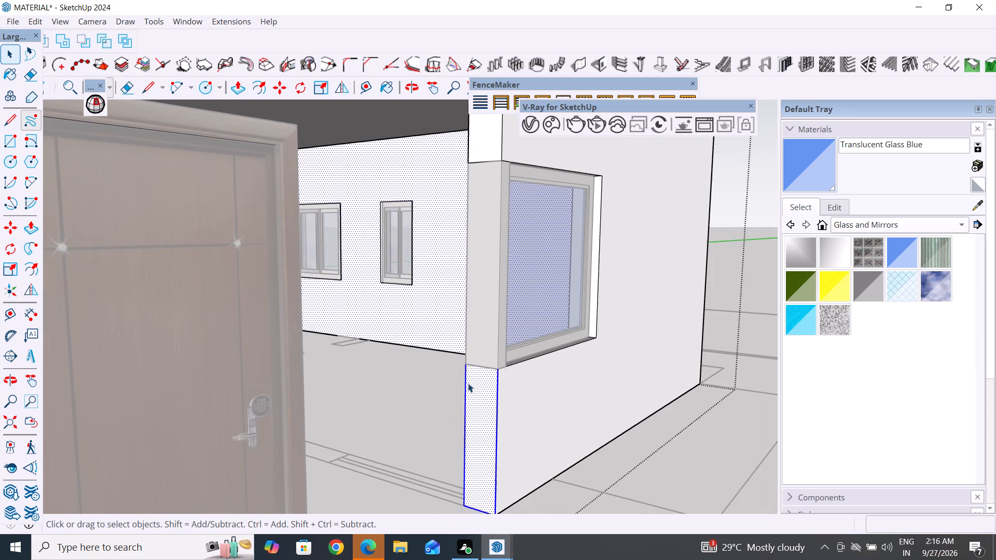
Within the wall group, Push/Pull the end face of the wall strip above window level about 5' 2 3/16" to the door frame's handle side.
scroll(514, 289, down, 4)
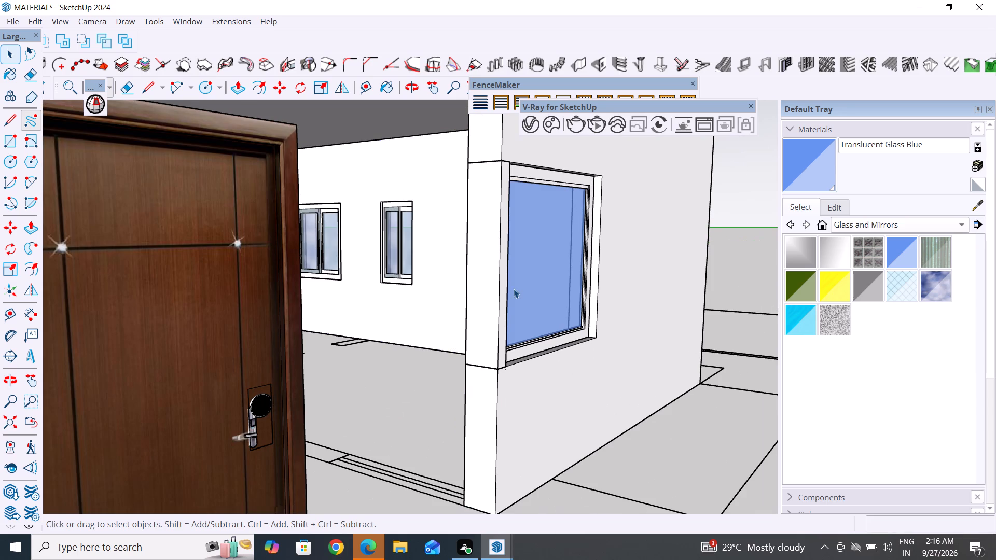
click(500, 184)
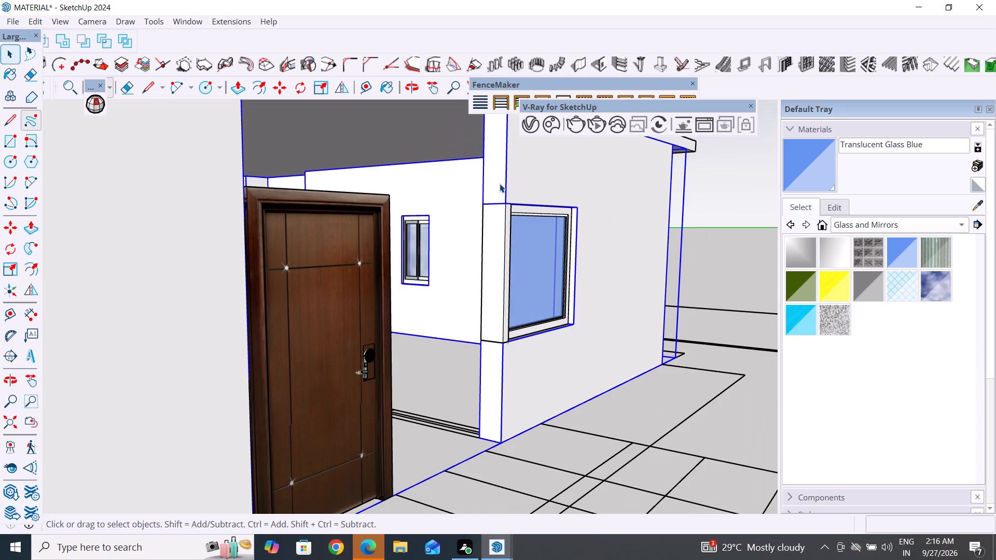
shift+triple_click(495, 182)
click(495, 182)
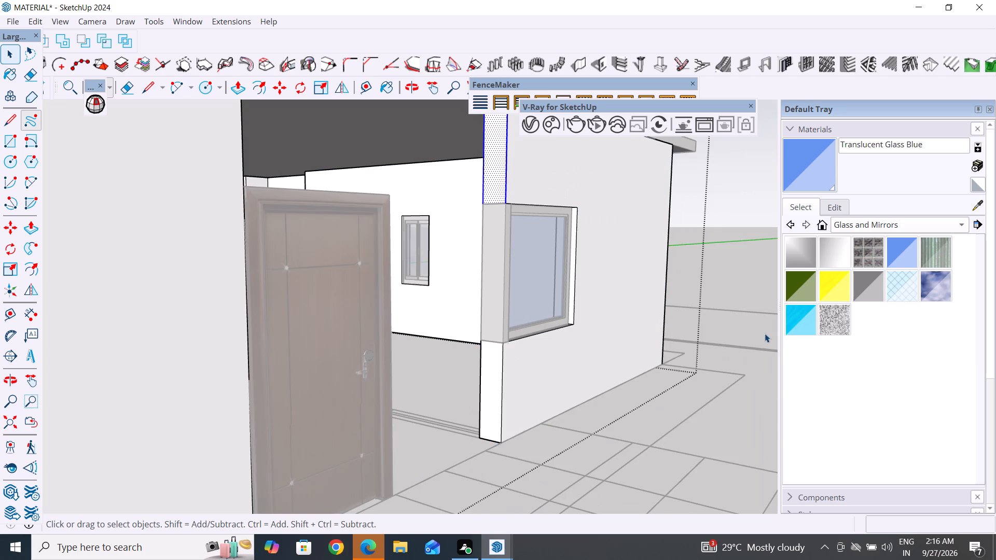
shift+click(496, 248)
shift+double_click(496, 248)
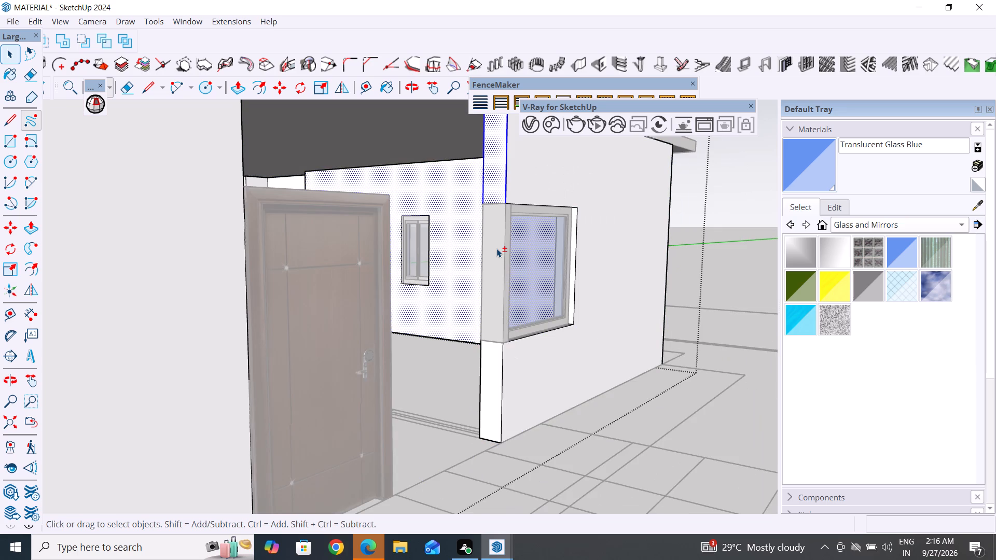
middle_drag(534, 370, 425, 353)
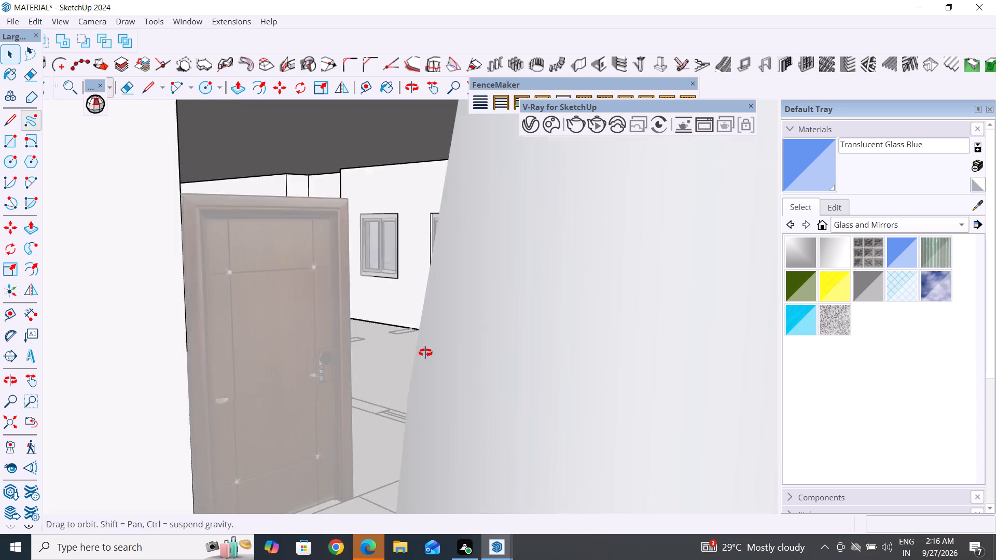
middle_drag(425, 353, 248, 319)
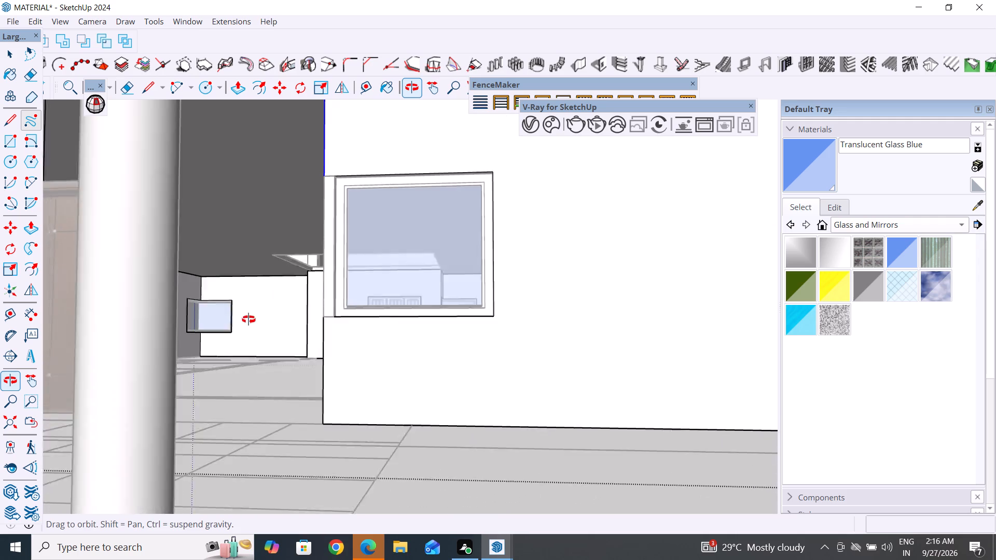
middle_drag(248, 319, 432, 373)
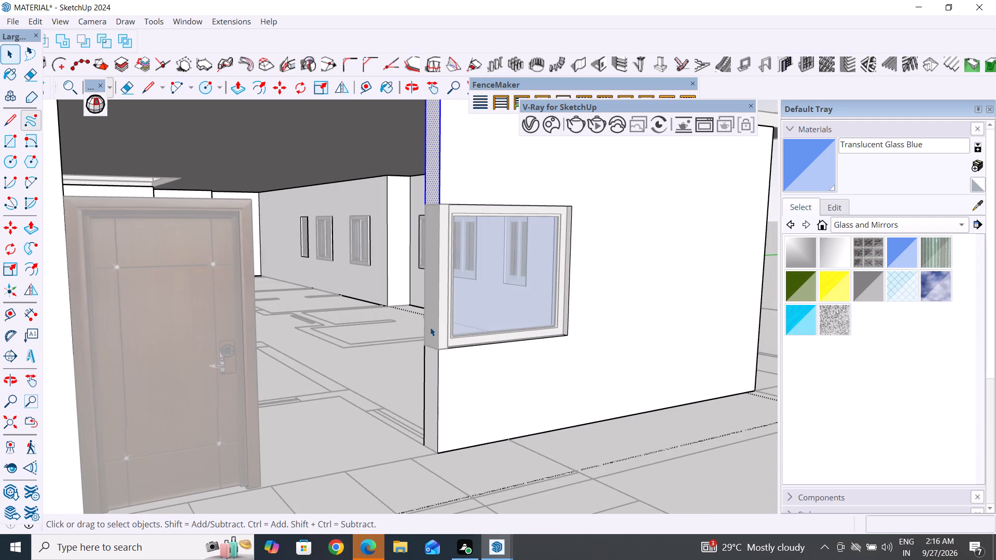
click(436, 191)
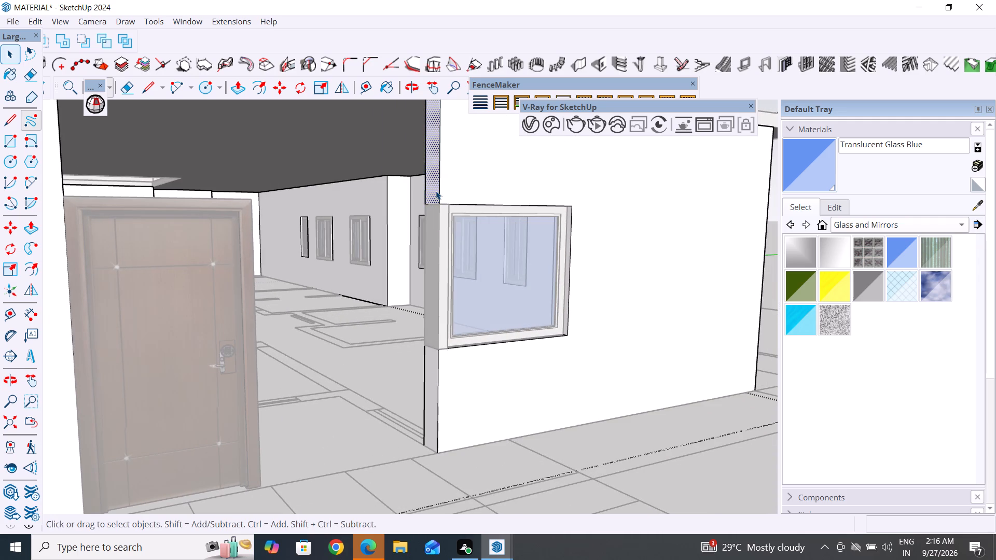
key(p)
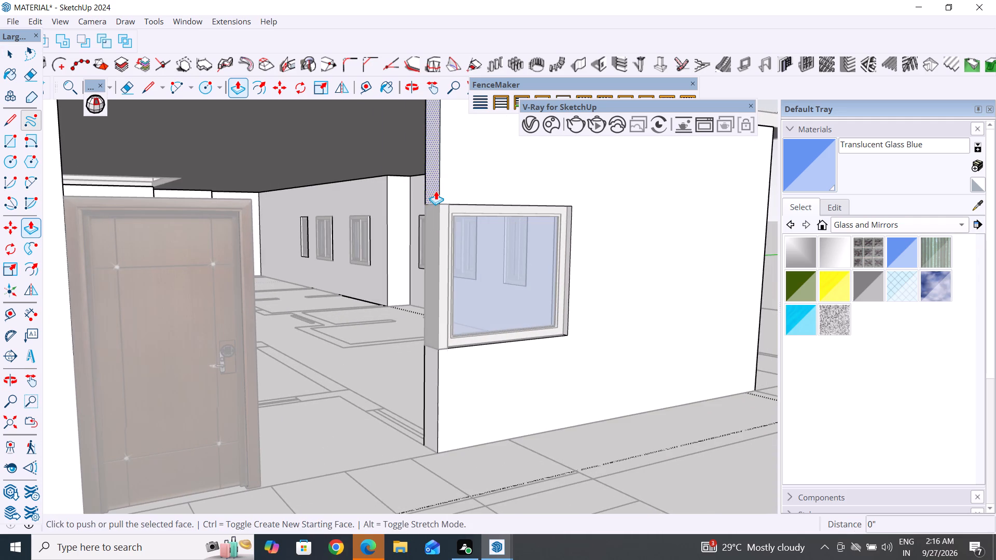
click(444, 197)
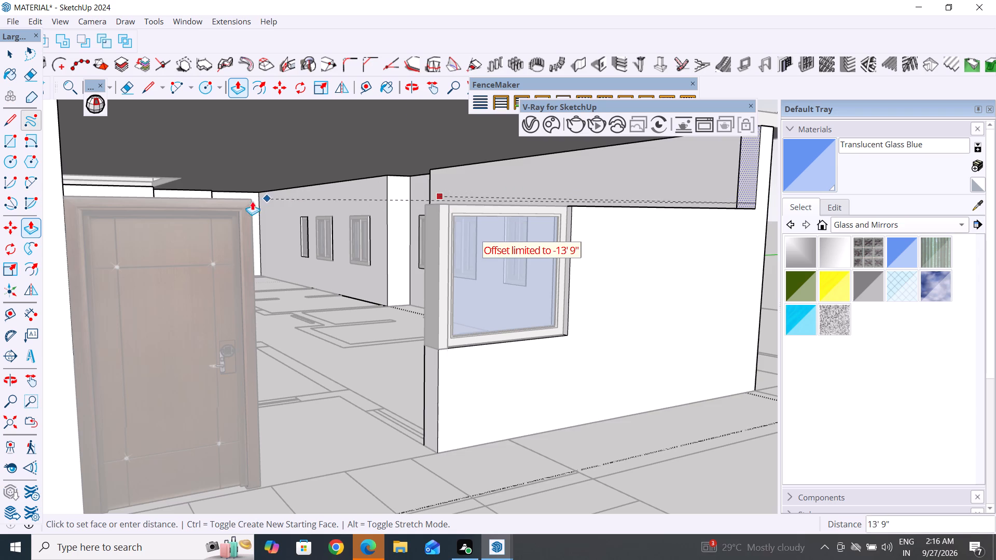
click(246, 201)
middle_drag(449, 412, 300, 377)
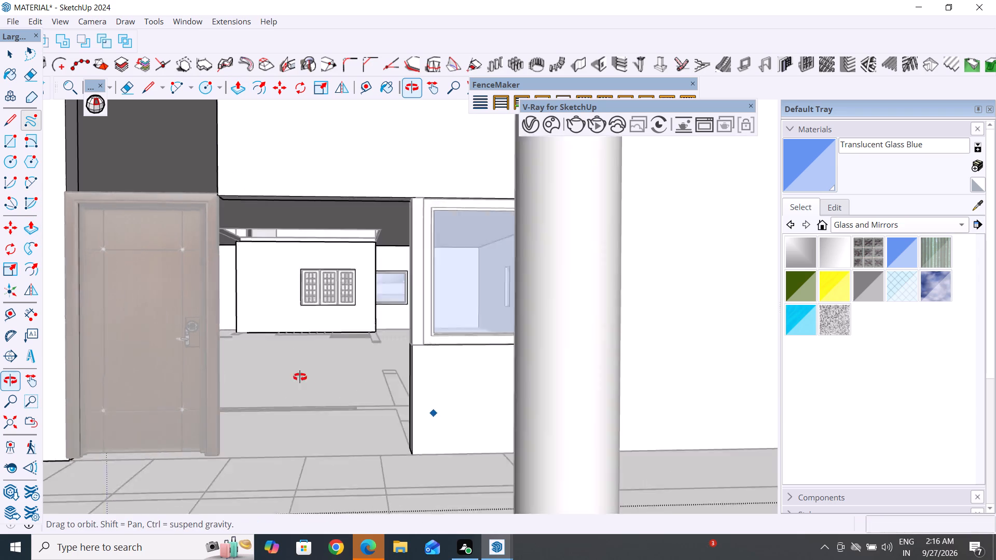
middle_drag(300, 377, 412, 436)
middle_drag(419, 405, 487, 351)
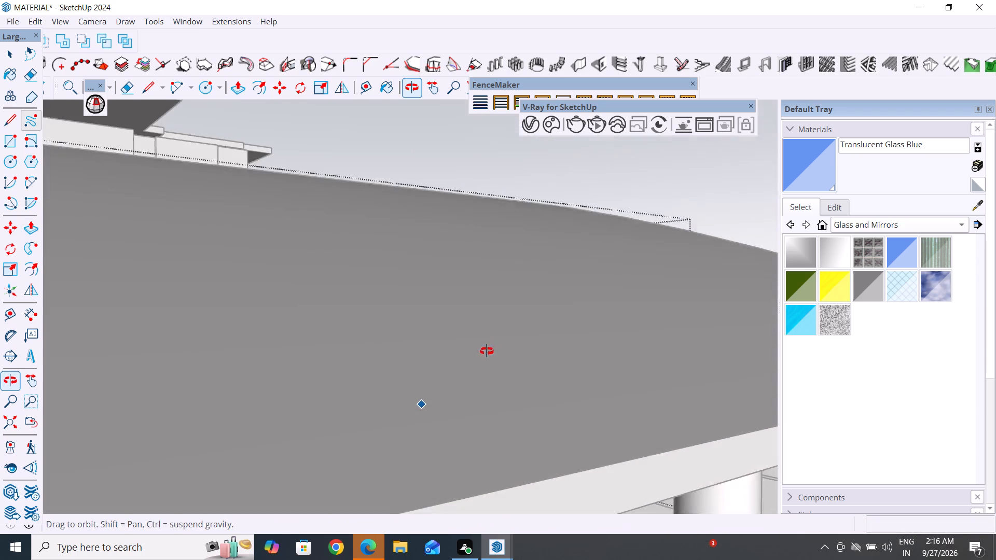
middle_drag(487, 351, 522, 264)
scroll(522, 238, down, 7)
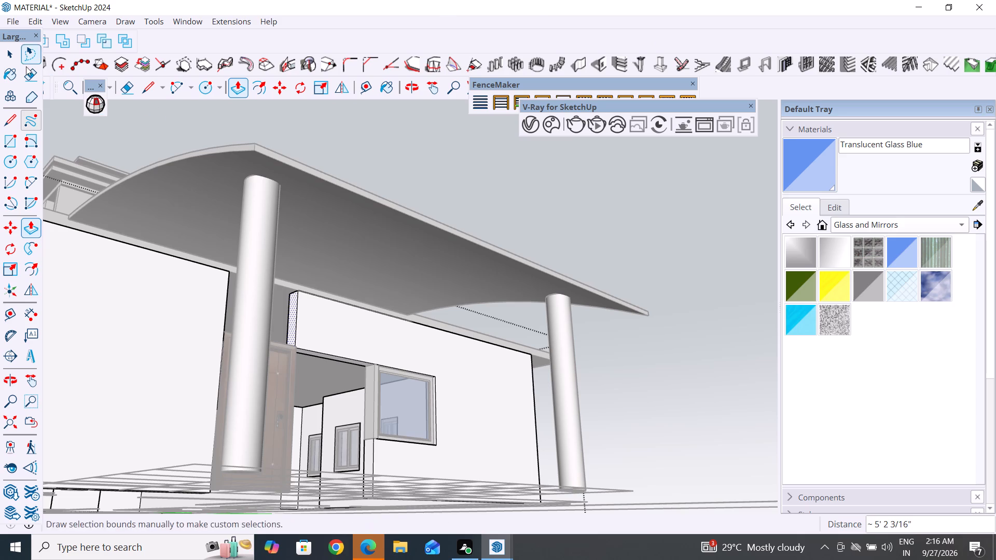
click(11, 58)
click(496, 187)
Within the wall group, Push/Pull the end face of the low wall below window level about 5' 2 3/16" to the door frame.
scroll(371, 472, up, 4)
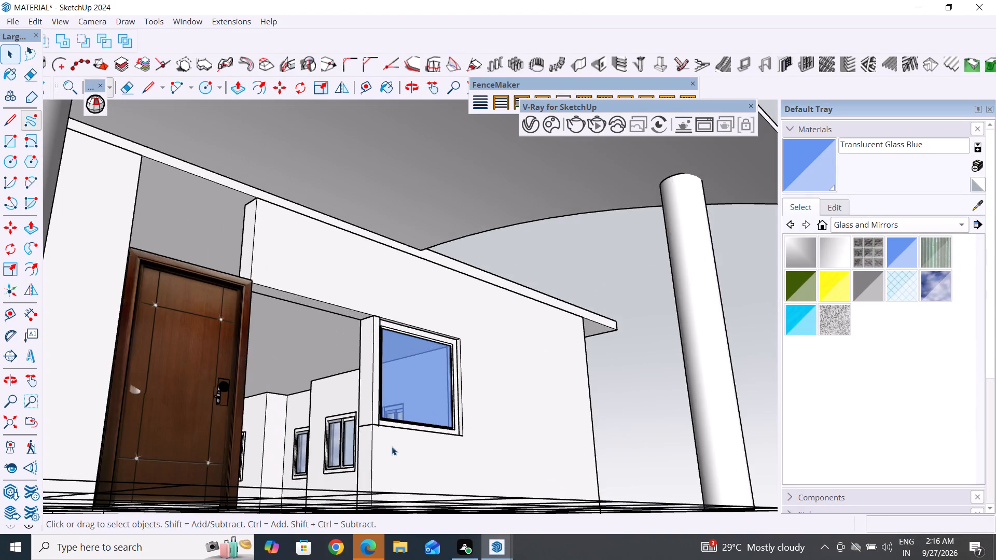
middle_drag(405, 440, 402, 468)
scroll(366, 465, up, 7)
click(366, 472)
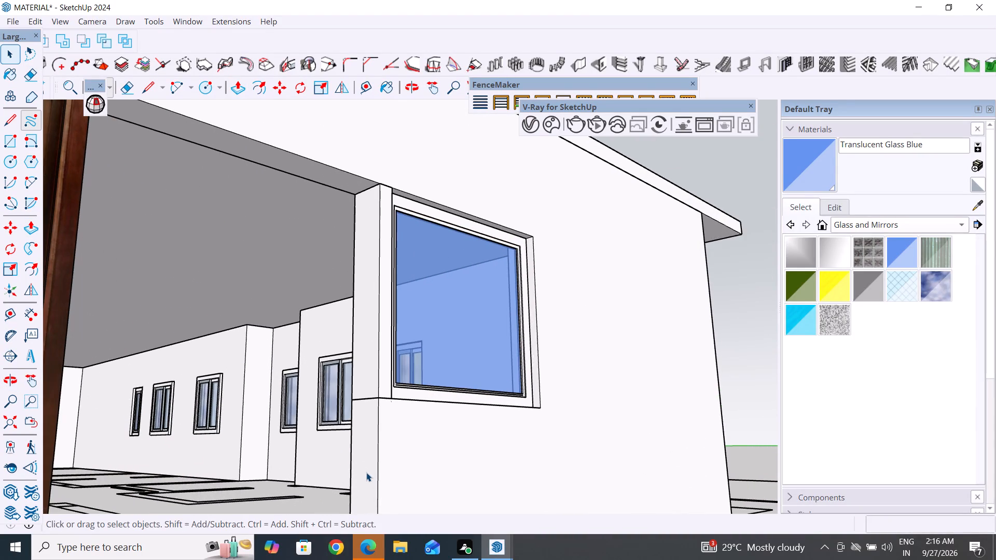
scroll(613, 236, down, 5)
middle_drag(613, 260, 570, 332)
scroll(416, 491, up, 5)
click(437, 459)
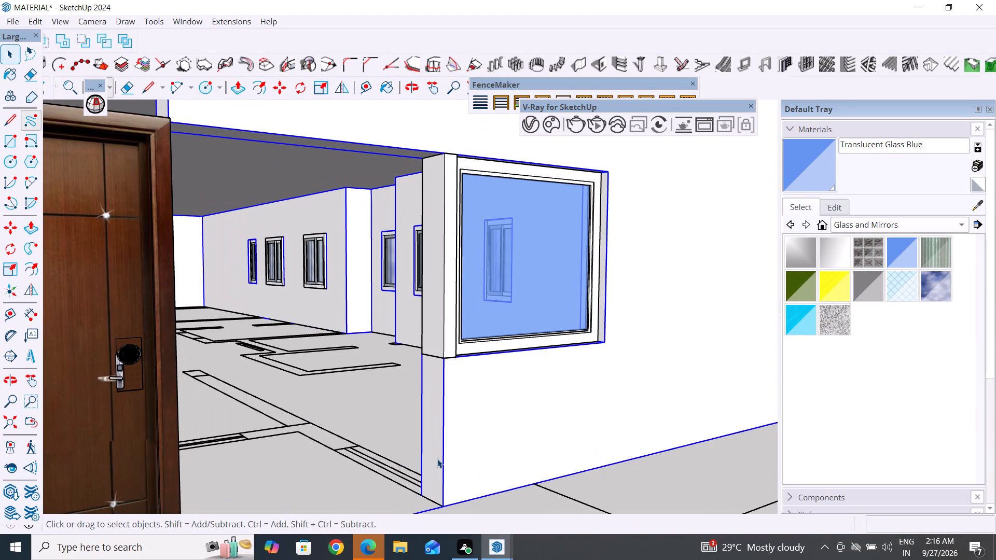
triple_click(437, 459)
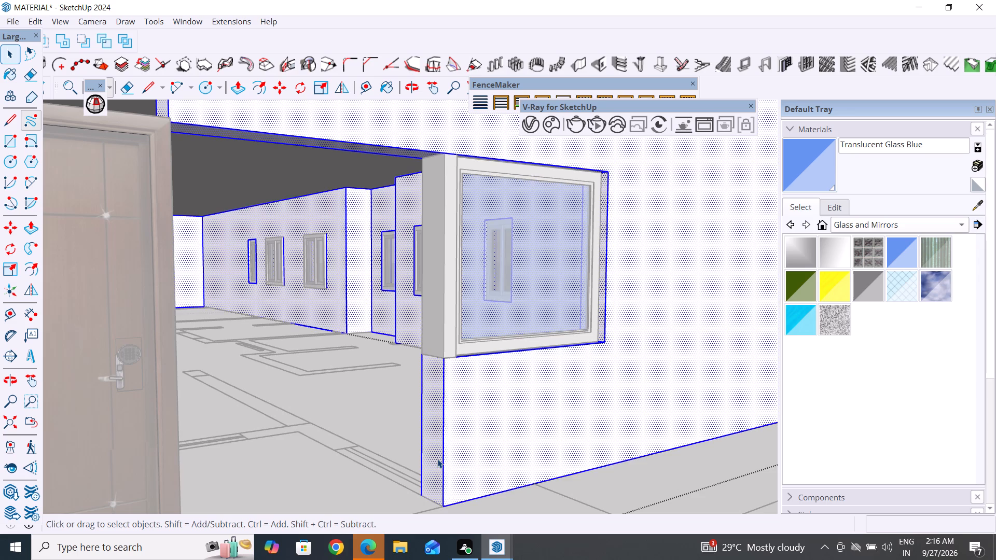
click(437, 459)
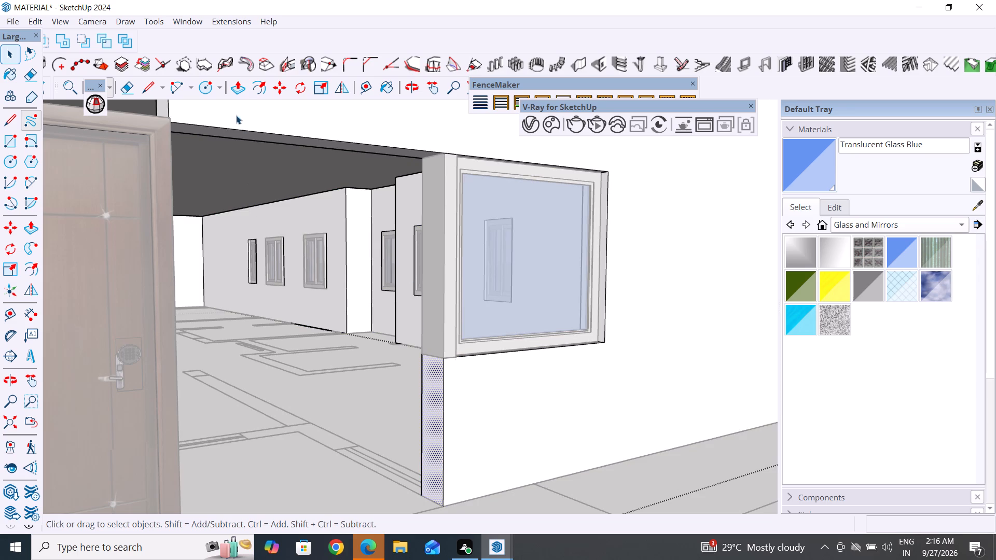
click(236, 89)
scroll(433, 400, down, 4)
middle_drag(429, 414, 334, 440)
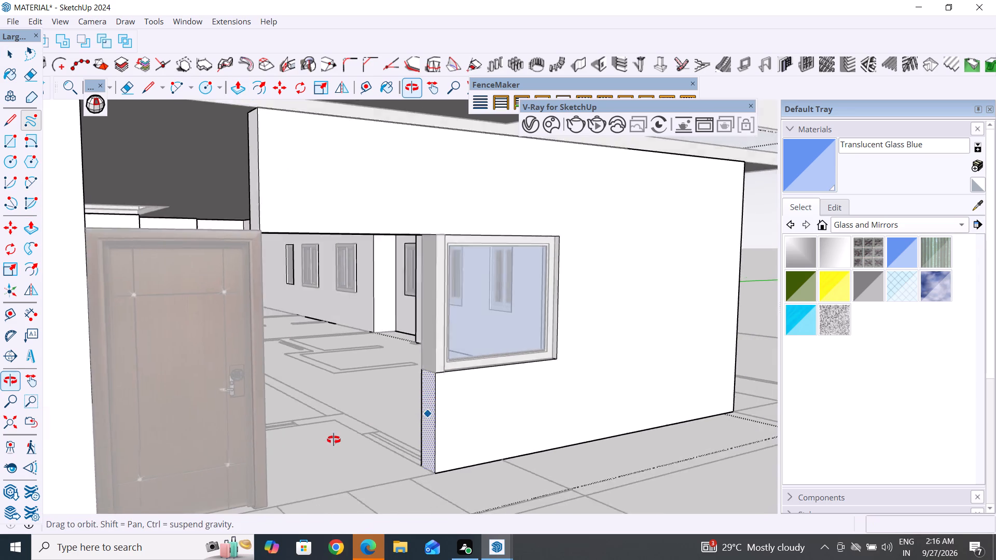
middle_drag(334, 440, 452, 413)
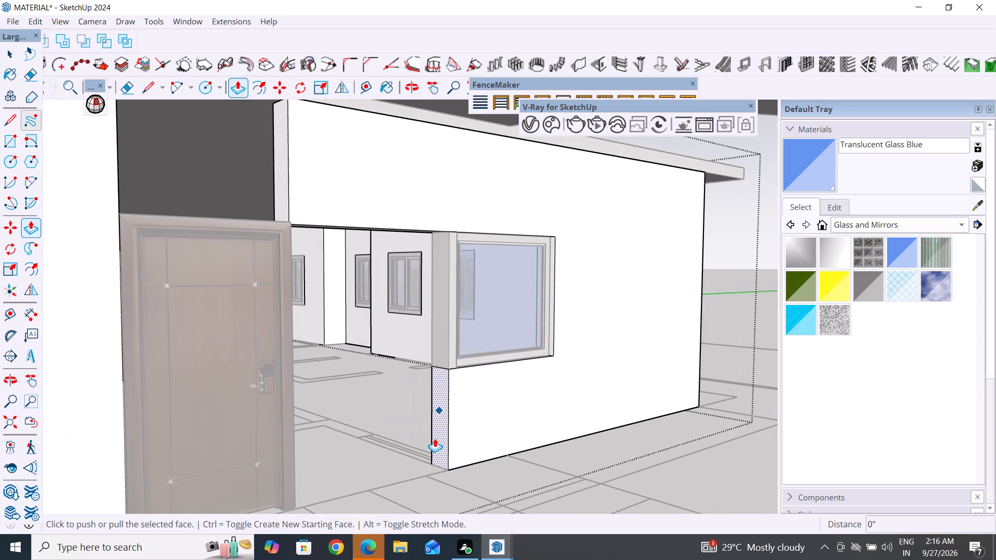
click(440, 445)
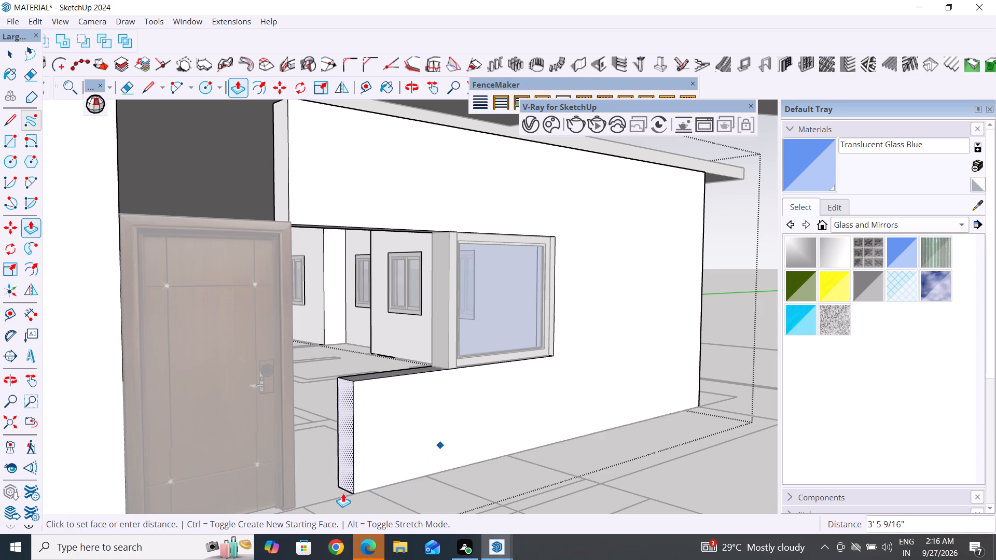
click(290, 505)
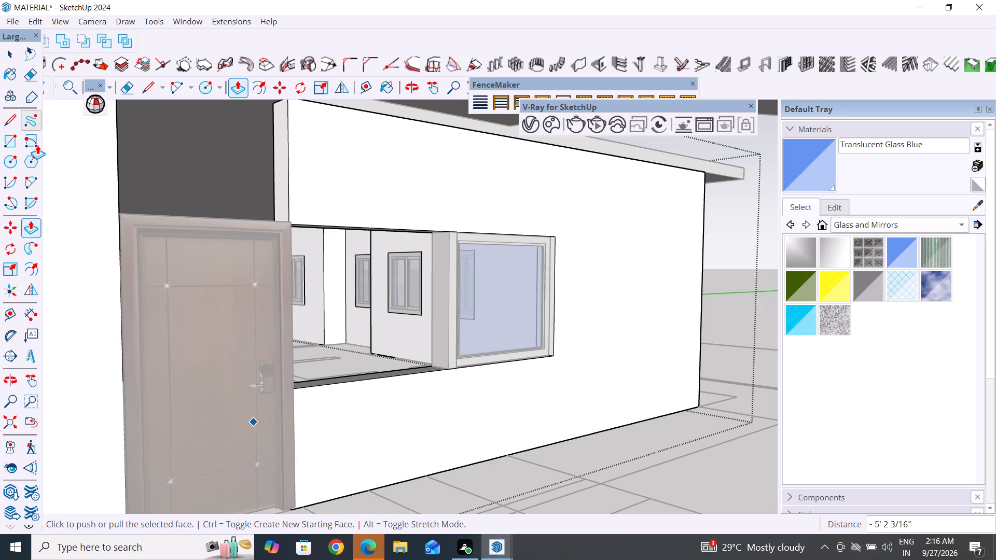
click(11, 50)
double_click(729, 247)
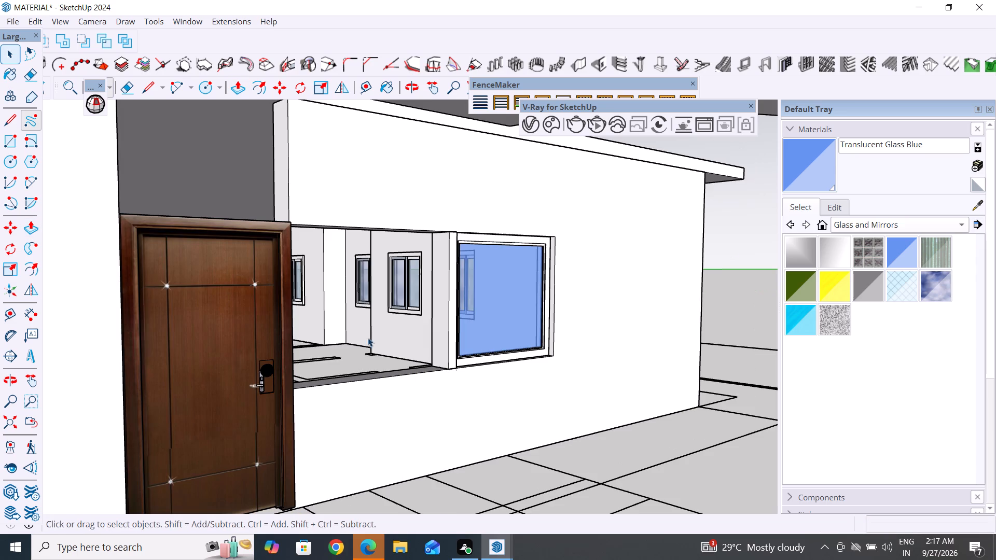
Push/Pull the end face of the middle wall piece beside the blue glass window about 5' 2 3/16" to the door frame.
click(442, 334)
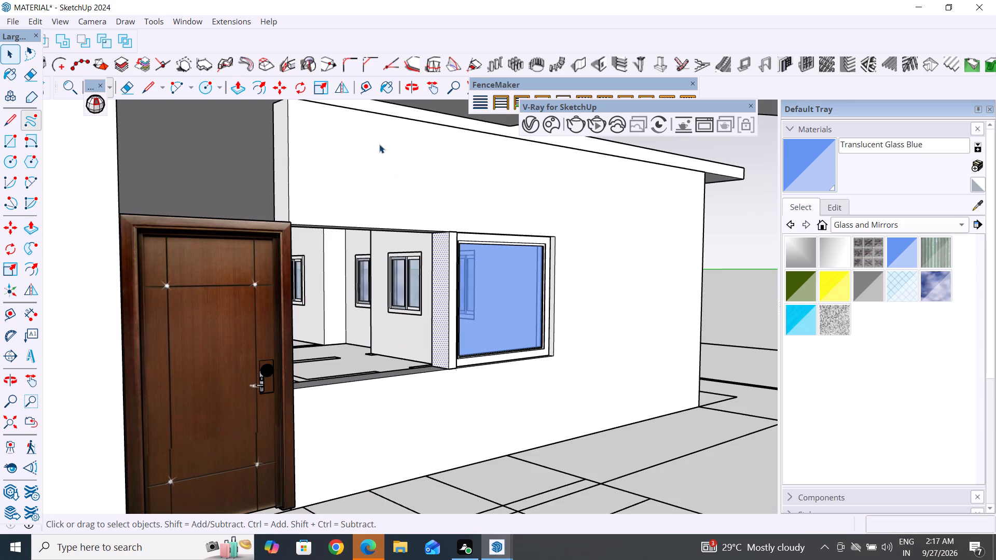
click(235, 90)
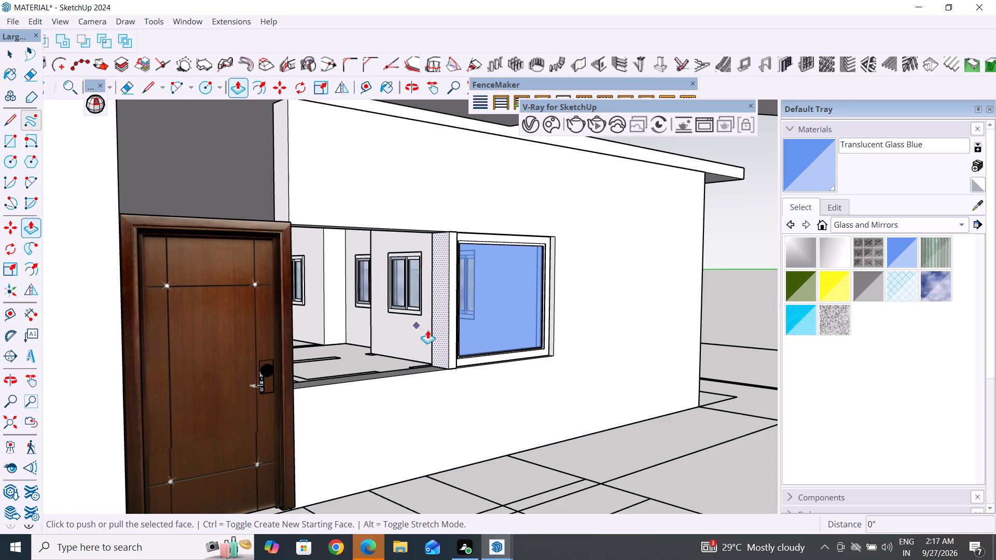
click(442, 332)
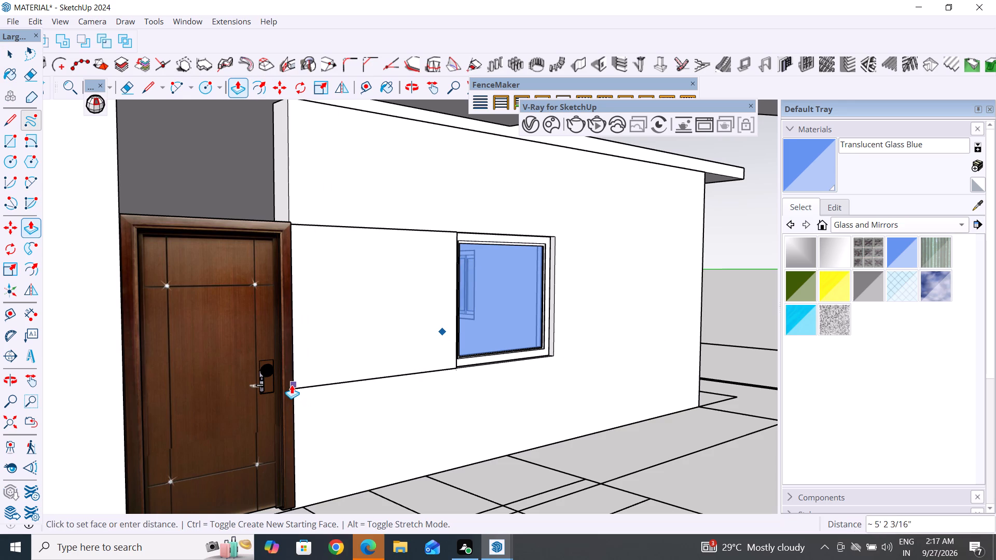
middle_drag(292, 384, 14, 460)
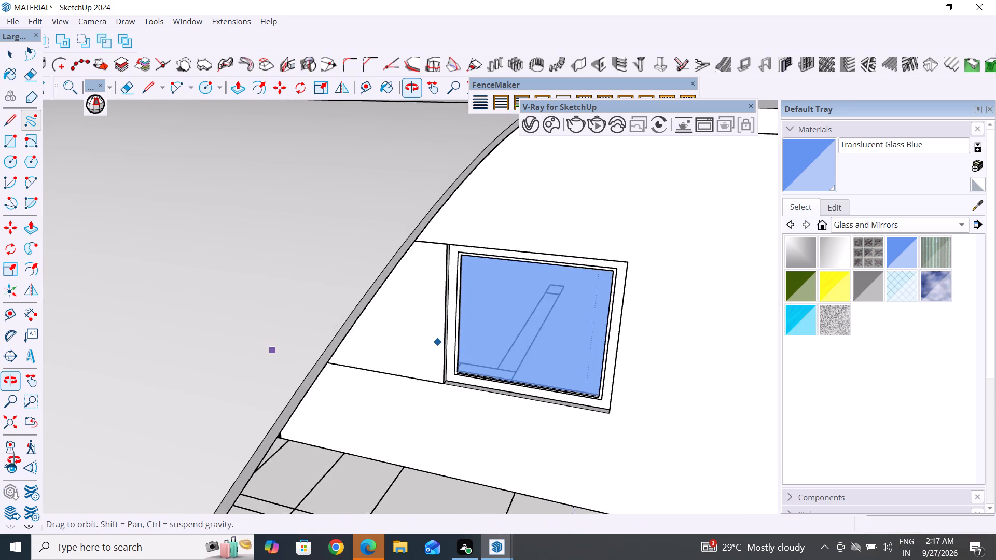
middle_drag(14, 460, 58, 352)
middle_drag(201, 379, 298, 388)
scroll(288, 377, up, 9)
middle_drag(282, 374, 237, 366)
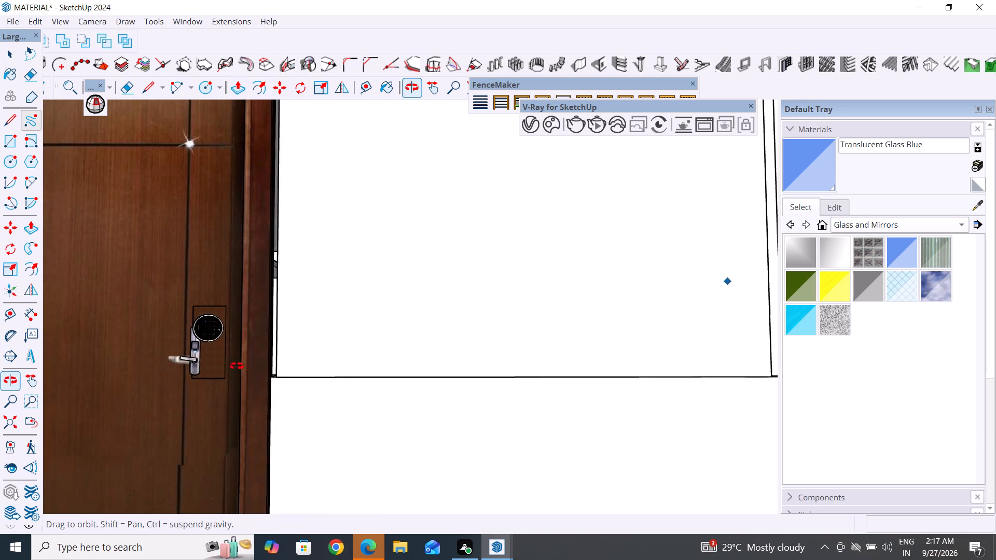
middle_drag(237, 366, 203, 403)
click(270, 383)
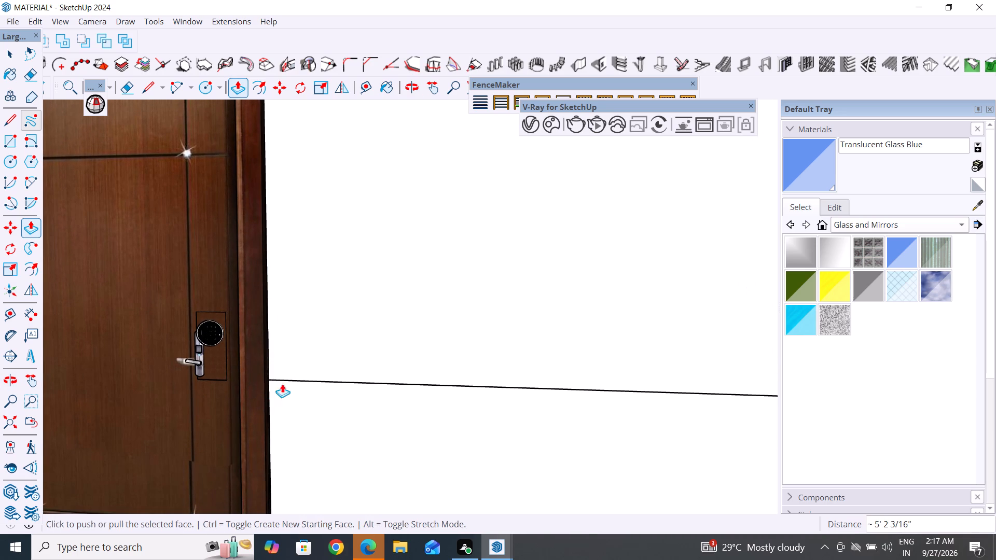
scroll(393, 413, down, 12)
scroll(461, 401, down, 9)
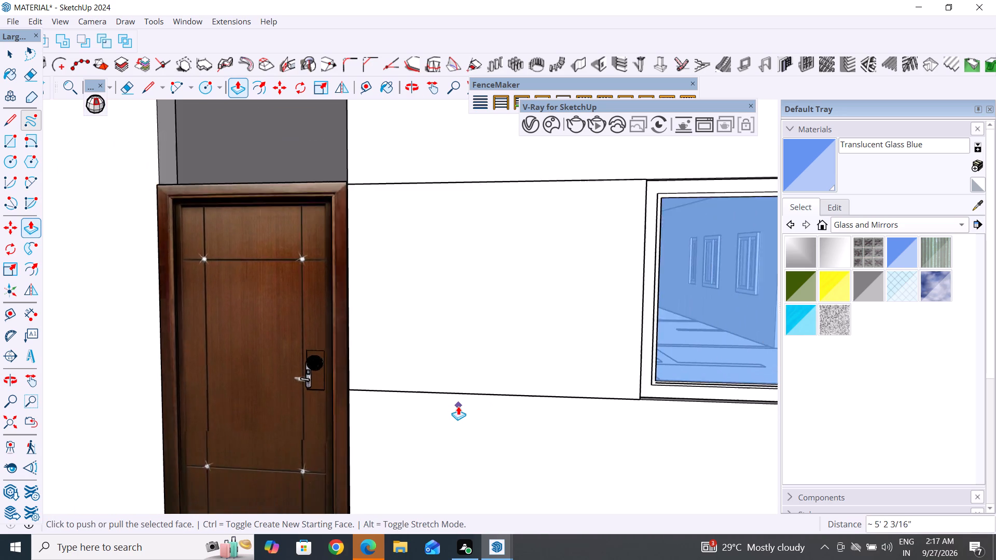
scroll(458, 406, down, 5)
middle_drag(458, 406, 577, 341)
click(9, 61)
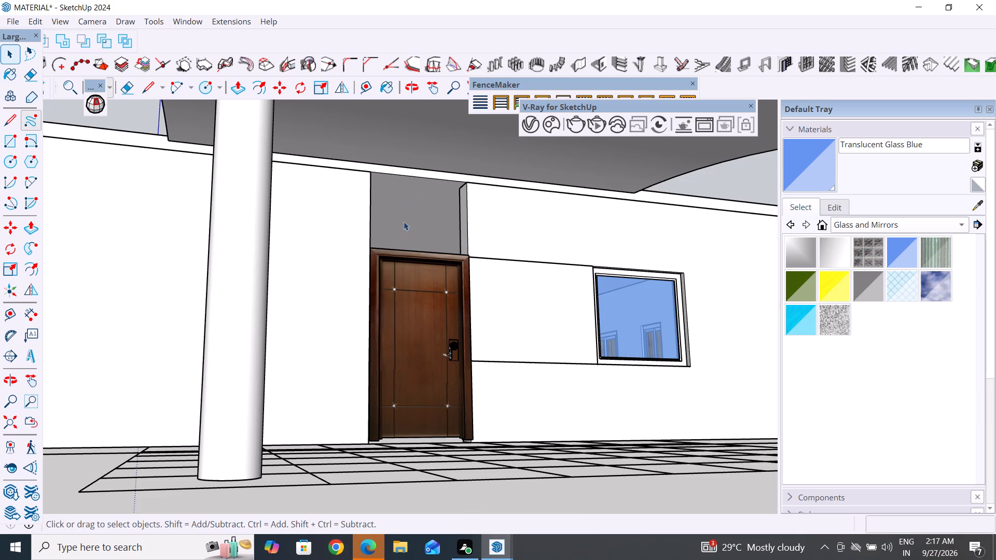
Within the wall group, Push/Pull the end face above the door about 3' 10 9/16" to close the gap over the frame.
scroll(418, 200, up, 3)
middle_drag(425, 198, 476, 214)
middle_drag(424, 290, 513, 361)
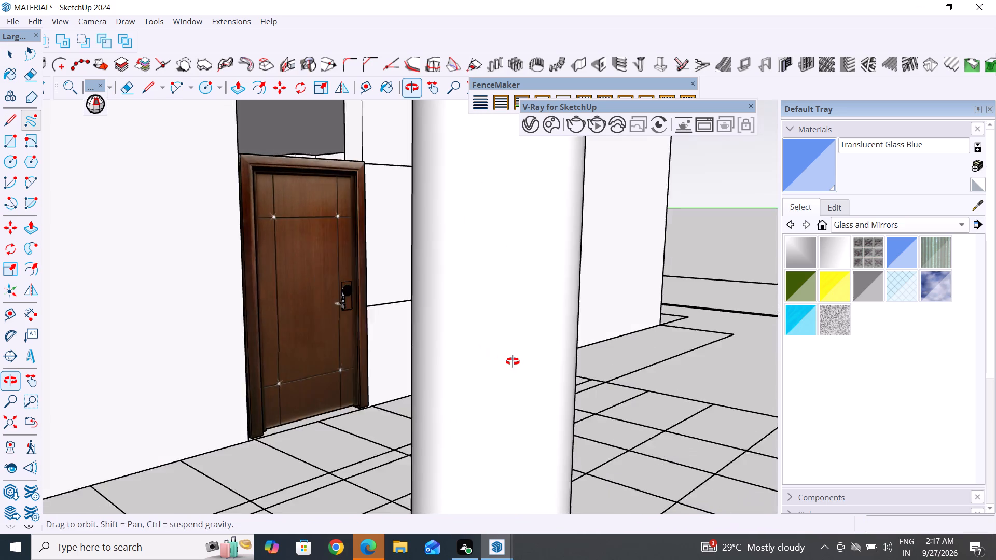
middle_drag(513, 361, 522, 367)
scroll(381, 400, down, 5)
middle_drag(315, 269, 370, 230)
scroll(335, 198, up, 2)
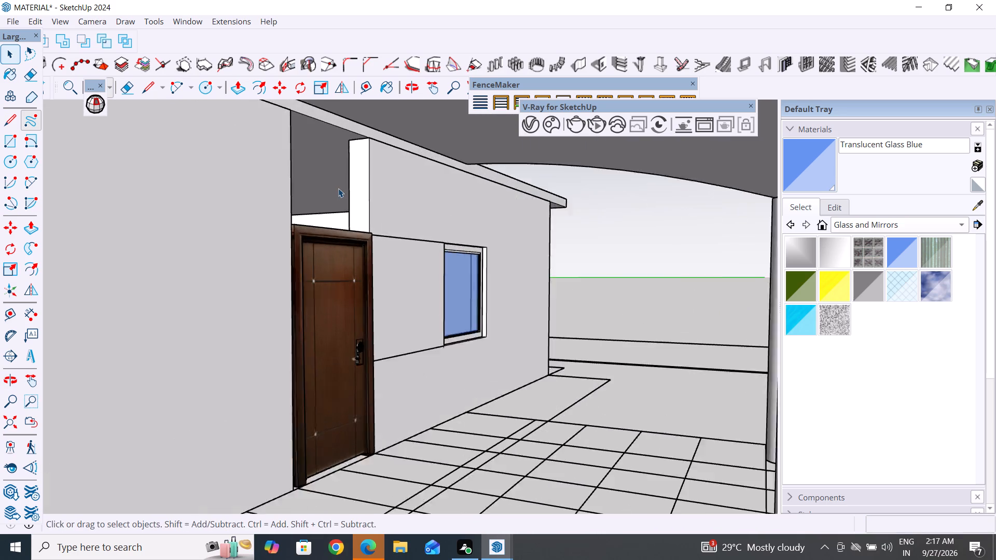
scroll(338, 188, up, 2)
click(363, 173)
double_click(365, 179)
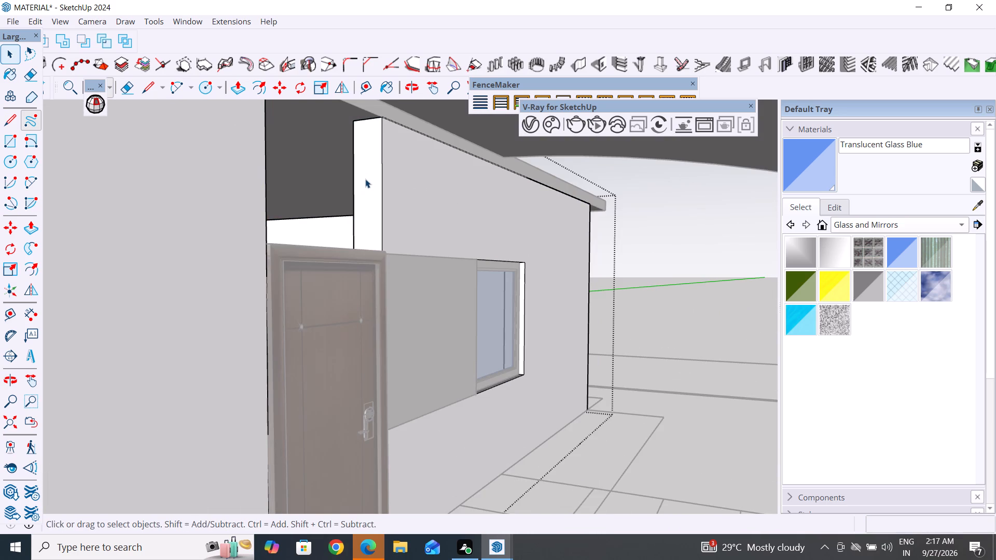
click(365, 179)
click(240, 90)
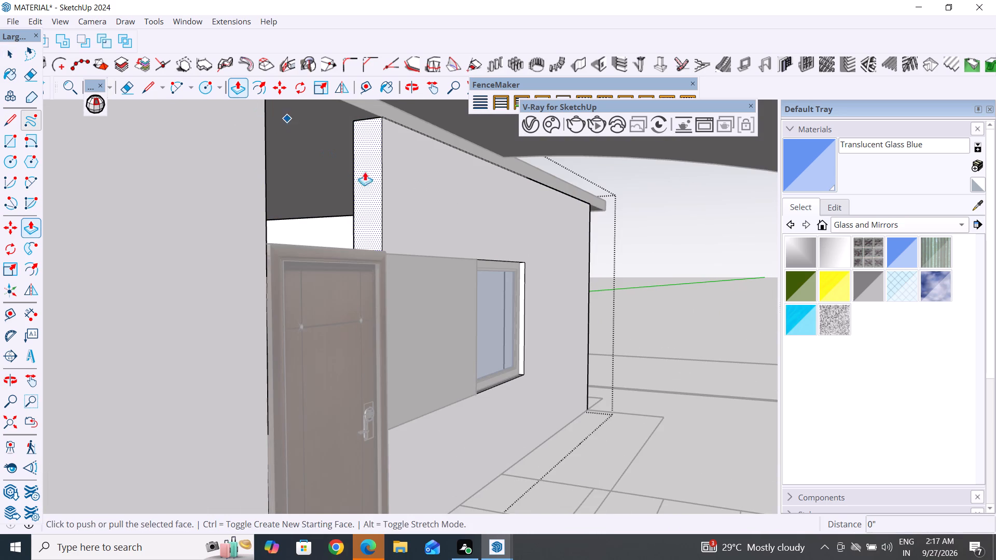
click(367, 174)
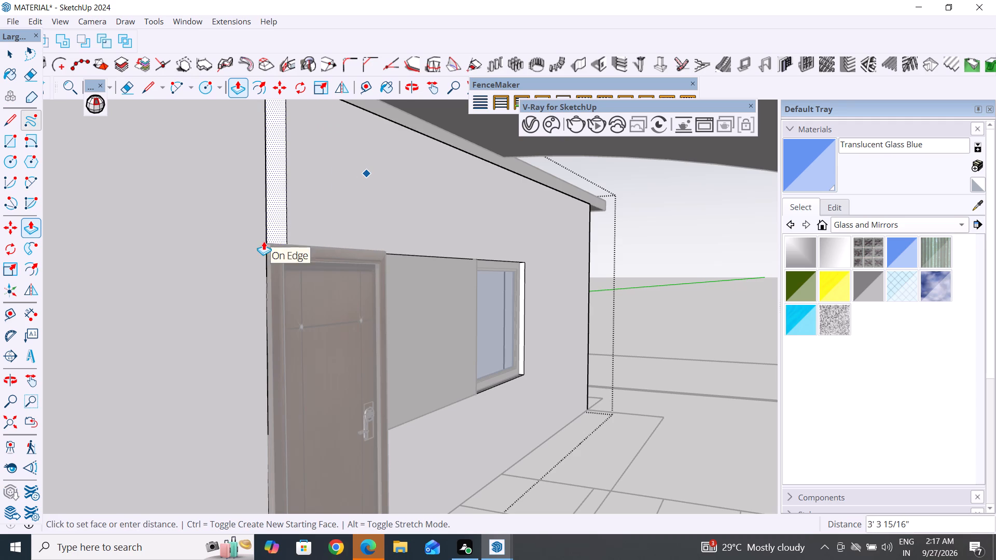
click(264, 237)
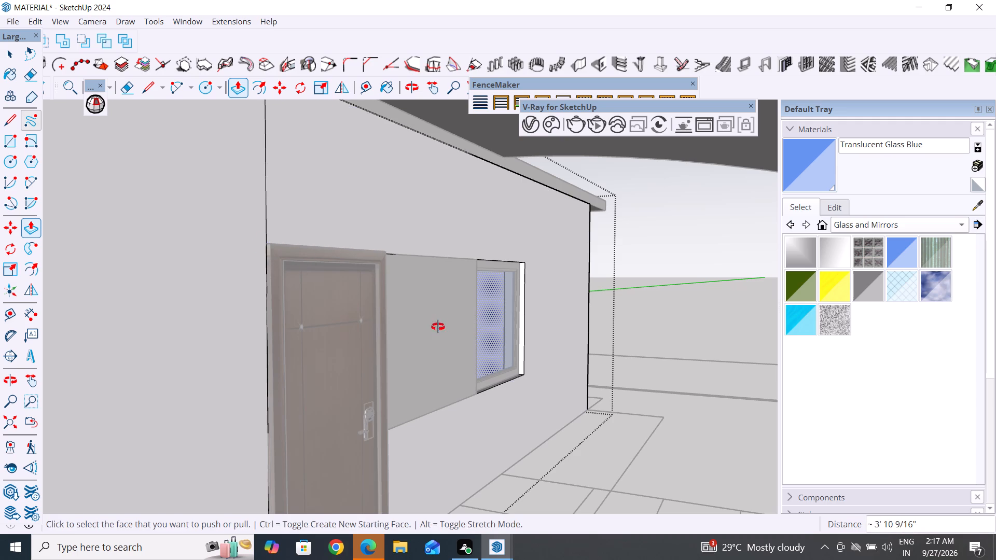
middle_drag(438, 327, 193, 259)
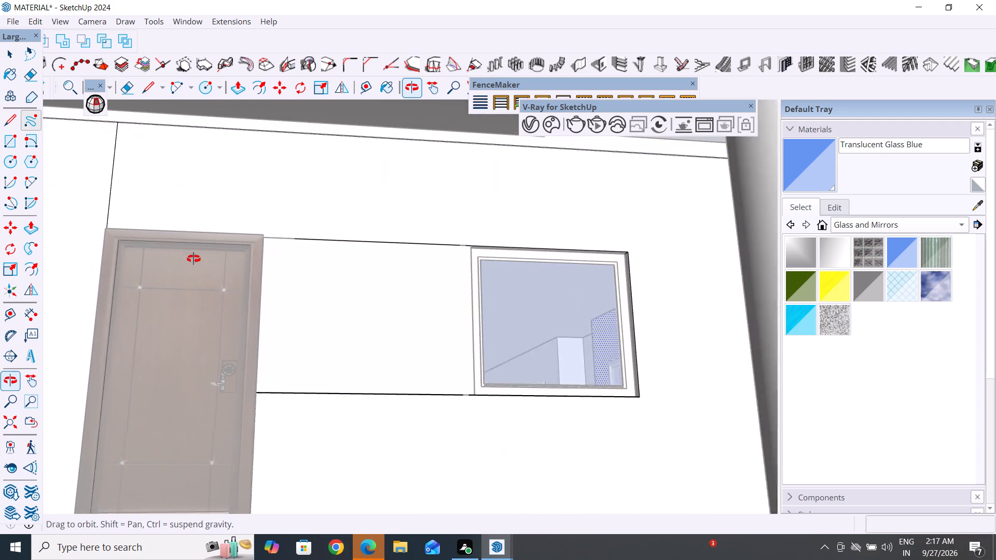
middle_drag(193, 259, 199, 262)
scroll(289, 260, down, 11)
middle_drag(278, 323, 110, 425)
click(13, 52)
click(392, 414)
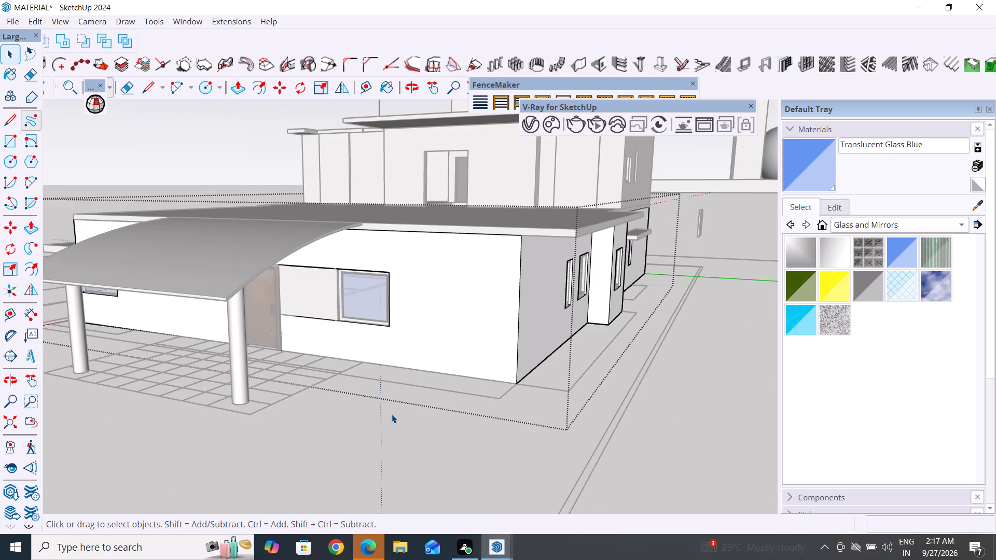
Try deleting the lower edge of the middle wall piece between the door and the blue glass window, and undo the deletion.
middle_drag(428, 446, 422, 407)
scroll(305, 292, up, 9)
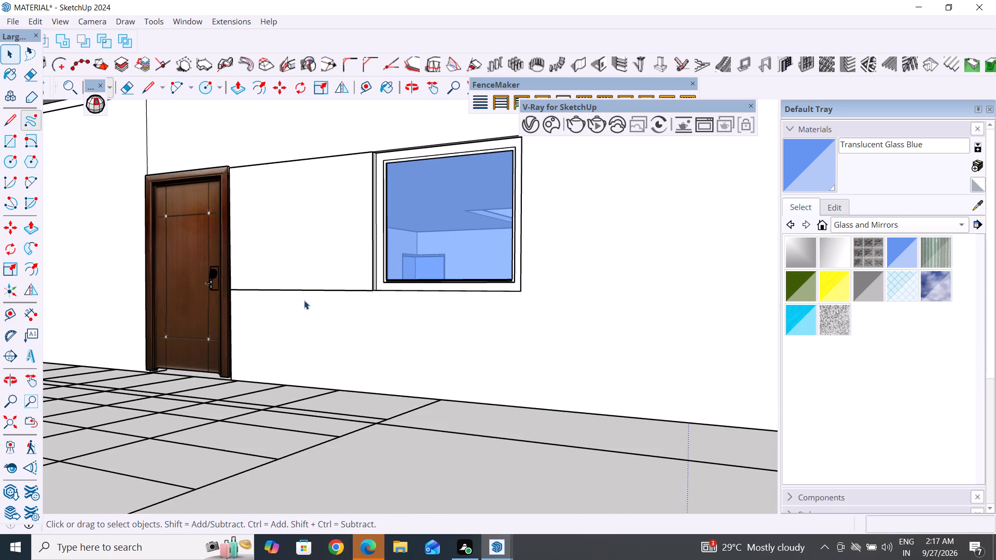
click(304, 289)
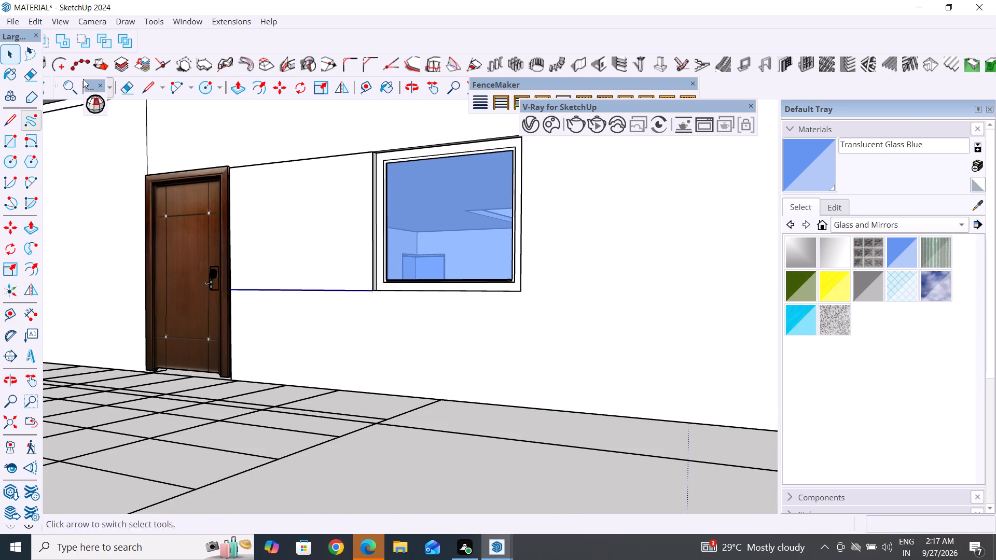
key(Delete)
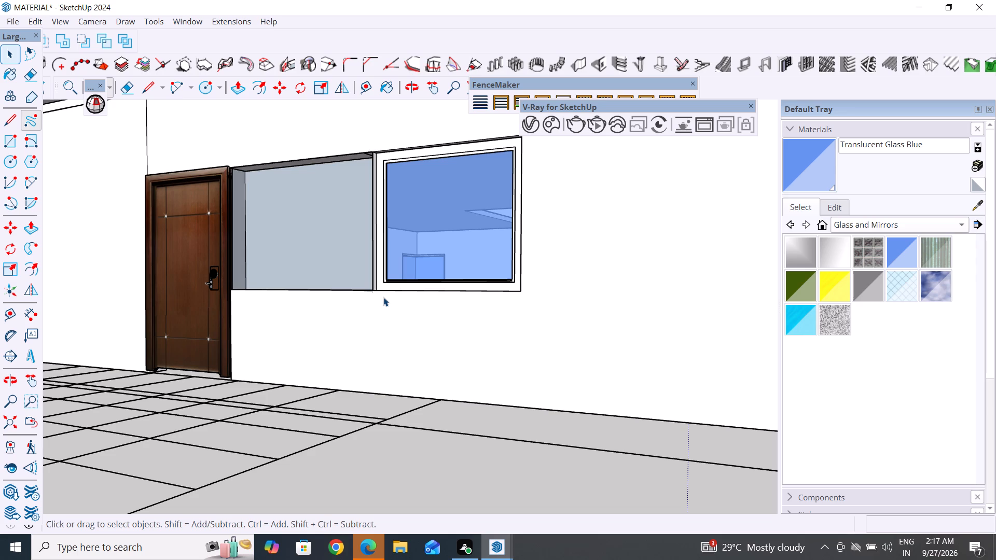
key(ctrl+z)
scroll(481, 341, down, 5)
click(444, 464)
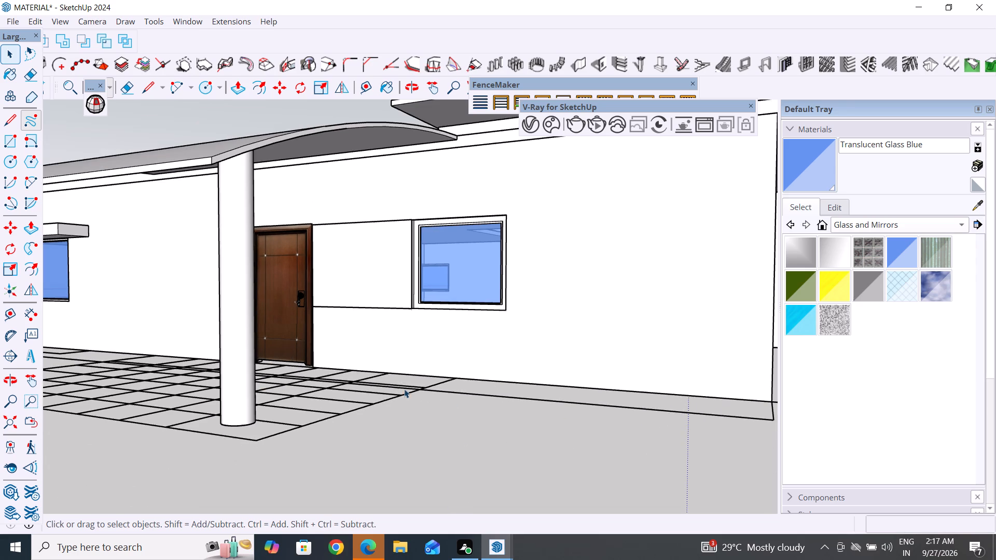
Remove the front face of the middle wall piece between the door and the blue glass window by deleting its boundary edge.
middle_drag(402, 386, 671, 341)
scroll(501, 220, up, 8)
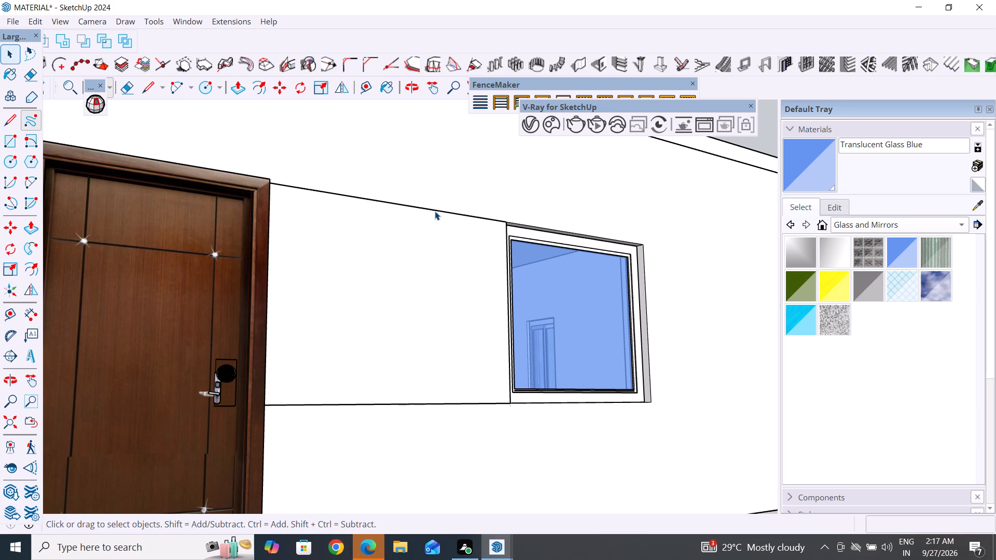
click(435, 212)
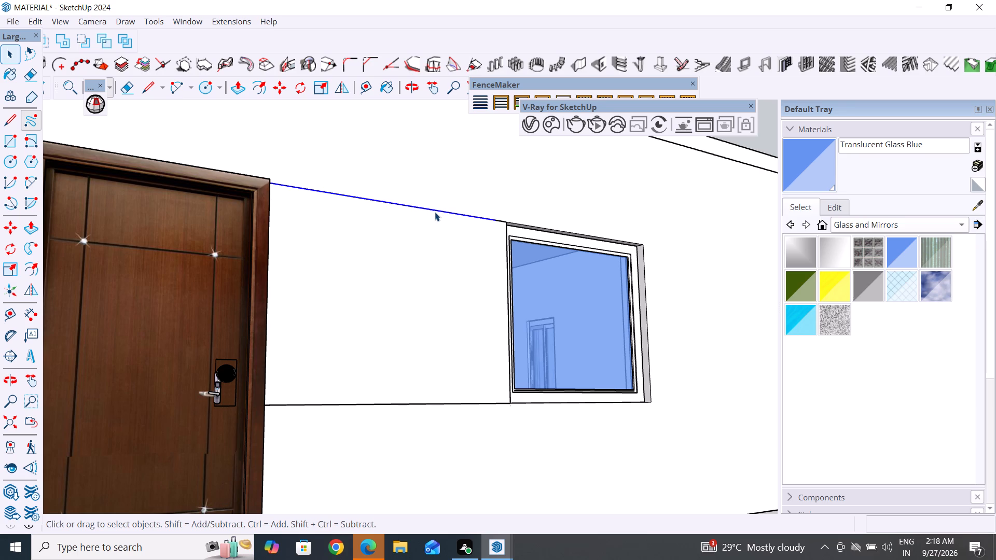
key(Print)
key(Print)
click(357, 409)
key(Delete)
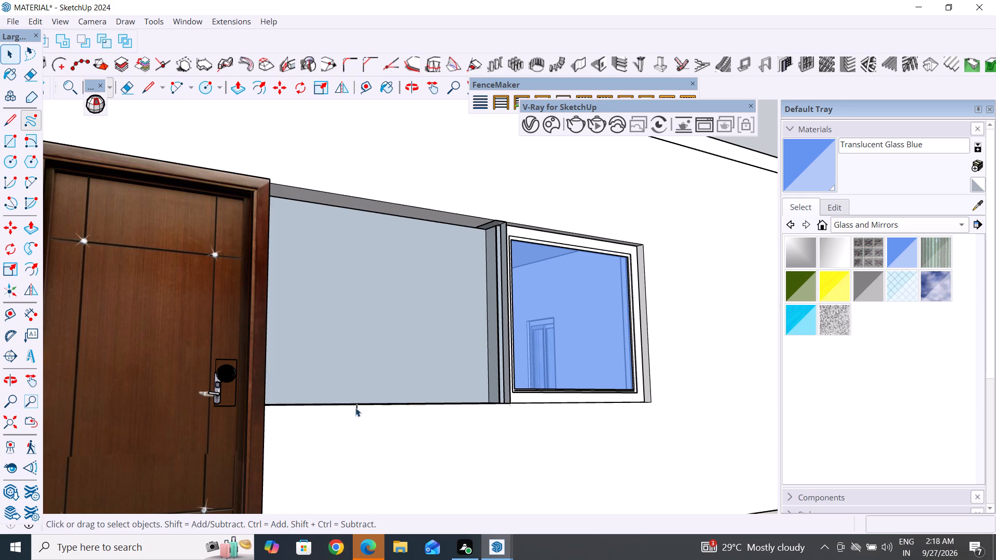
key(Delete)
Delete the leftover front edge along the sill of the opening between the door and the blue glass window.
scroll(417, 420, up, 1)
middle_drag(417, 420, 302, 473)
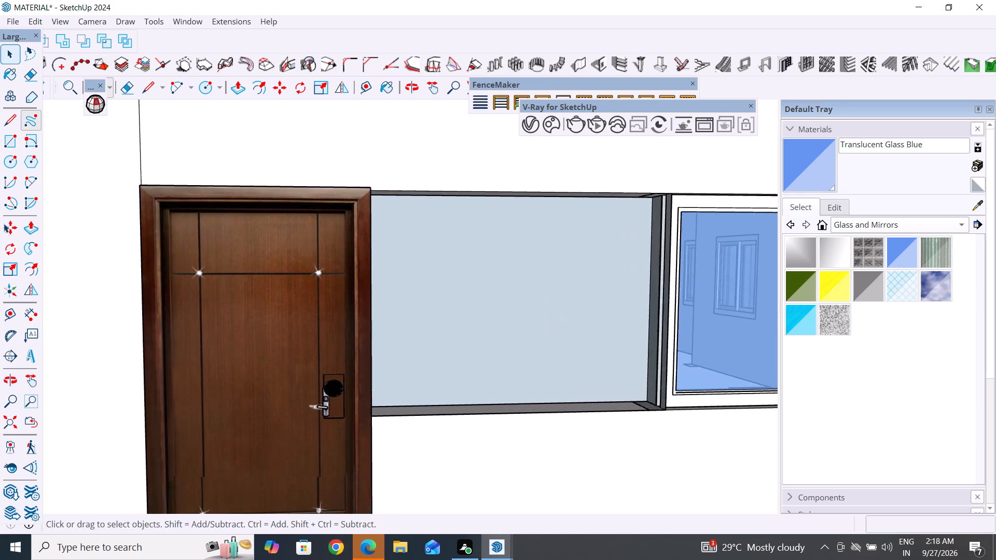
scroll(463, 341, down, 14)
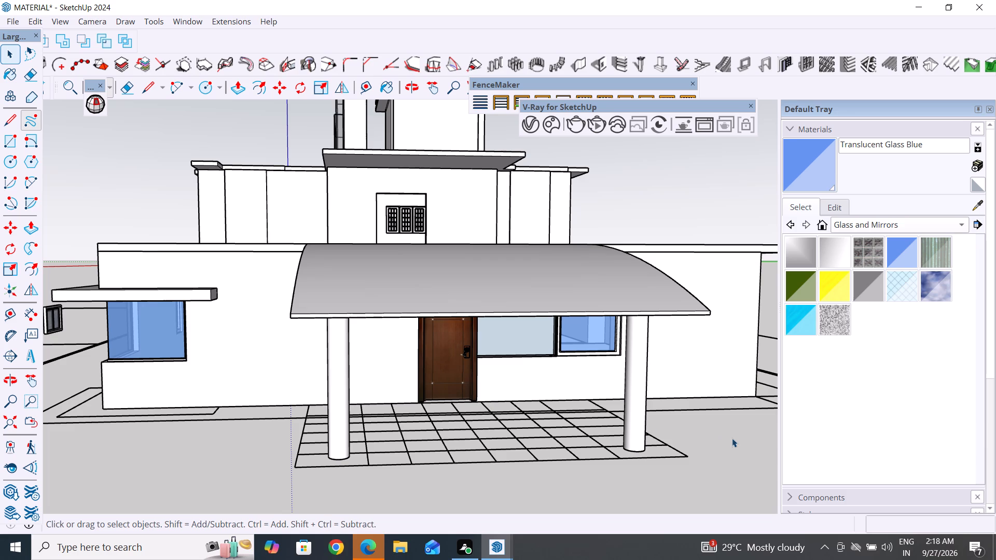
click(732, 439)
scroll(559, 360, up, 16)
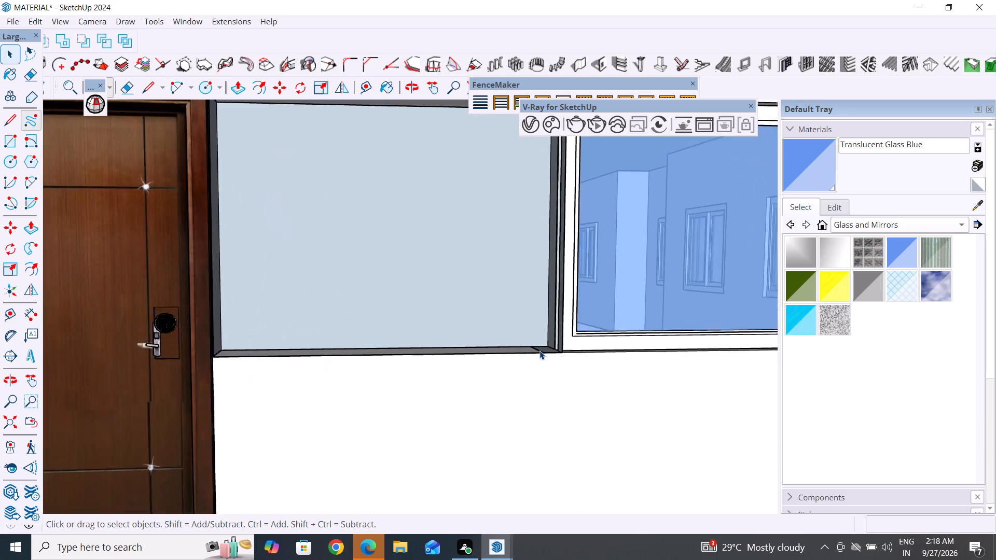
middle_drag(571, 360, 559, 432)
scroll(542, 386, up, 4)
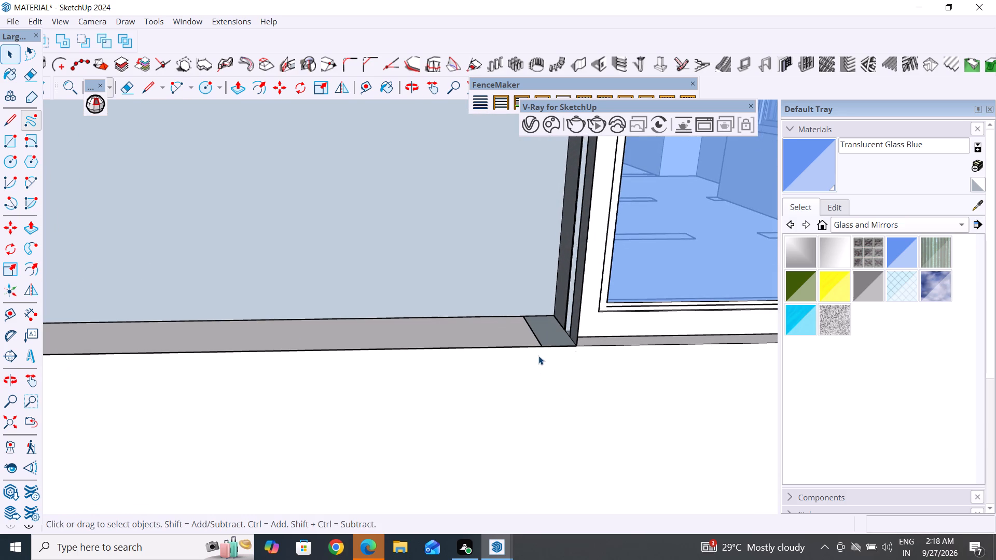
click(534, 347)
key(Delete)
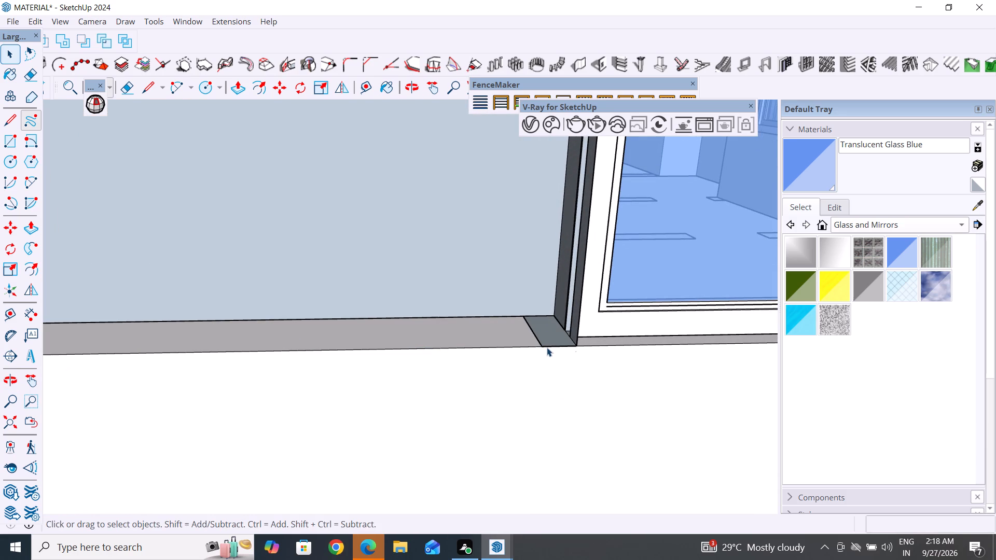
Select the blue glass window and examine how it meets the open recess beside the door from several angles.
click(547, 347)
scroll(580, 380, down, 3)
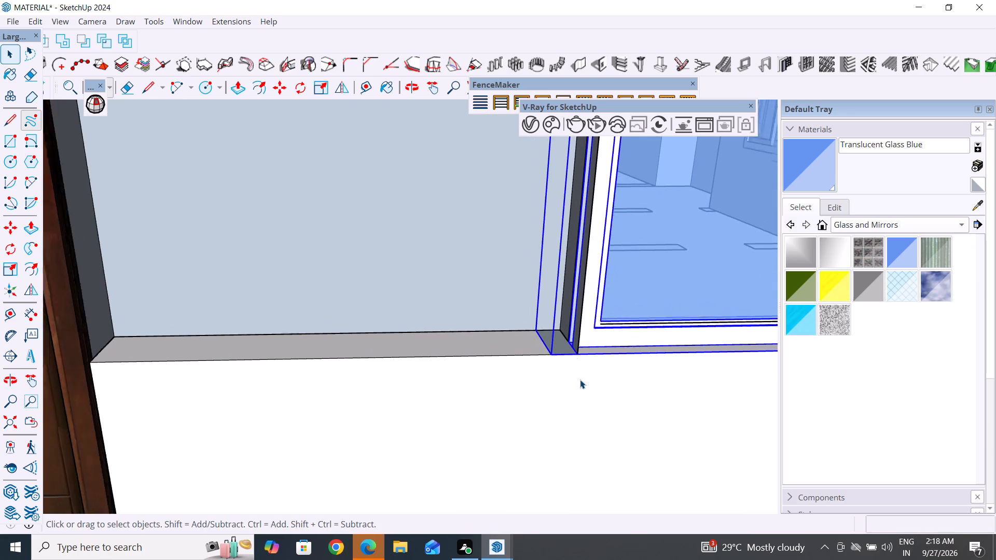
scroll(580, 380, down, 7)
middle_drag(580, 389, 528, 316)
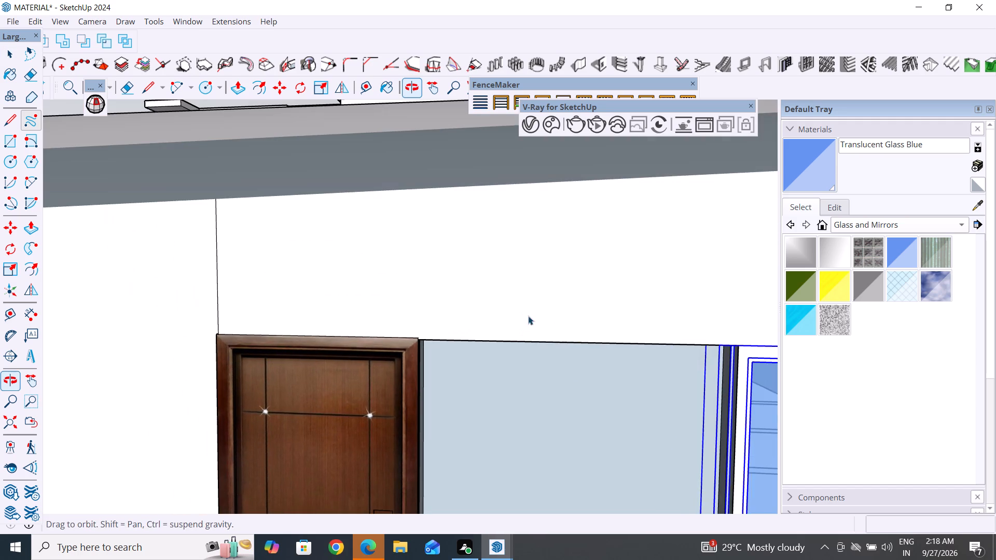
scroll(548, 367, down, 6)
scroll(446, 342, down, 5)
scroll(398, 367, down, 7)
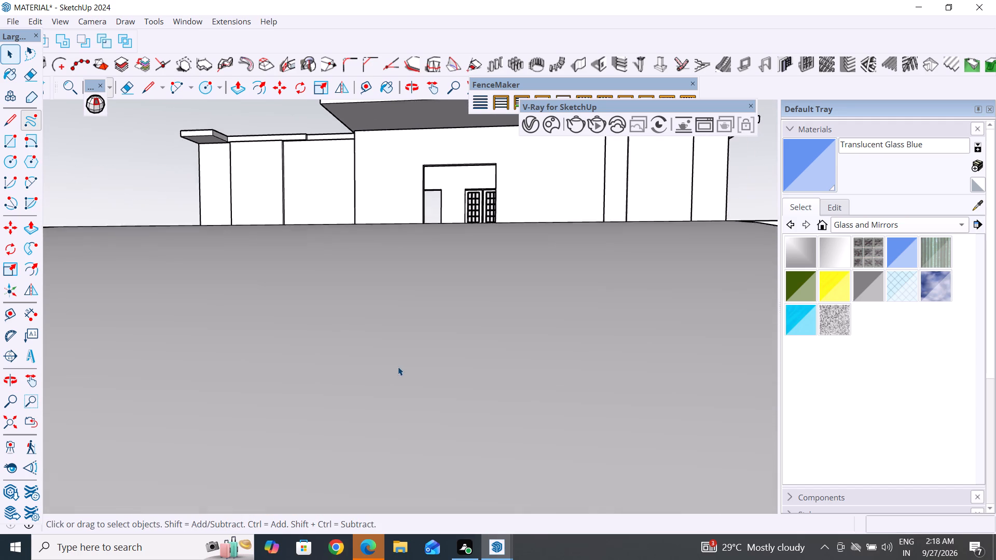
scroll(398, 367, down, 7)
middle_drag(534, 373, 412, 295)
scroll(542, 453, up, 5)
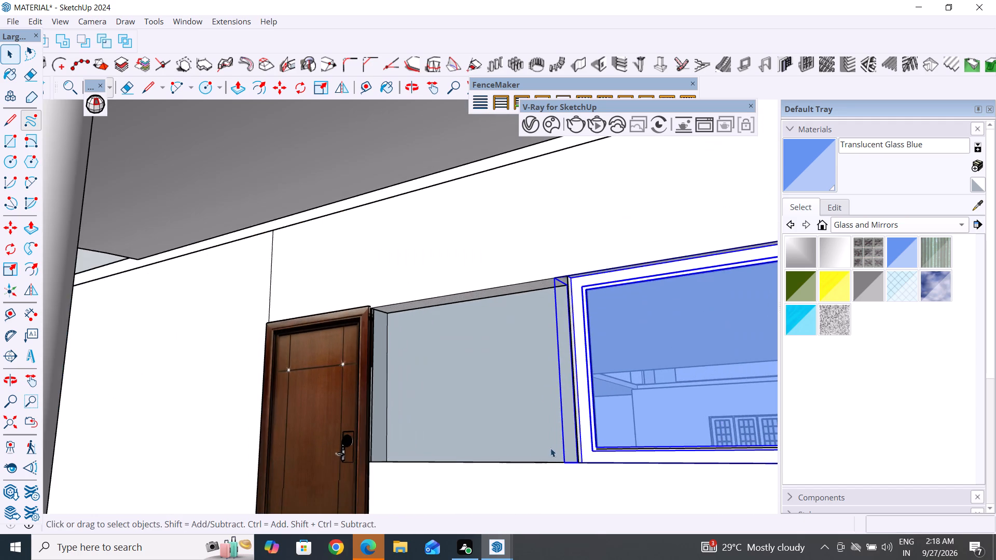
middle_drag(544, 448, 434, 482)
scroll(511, 430, up, 4)
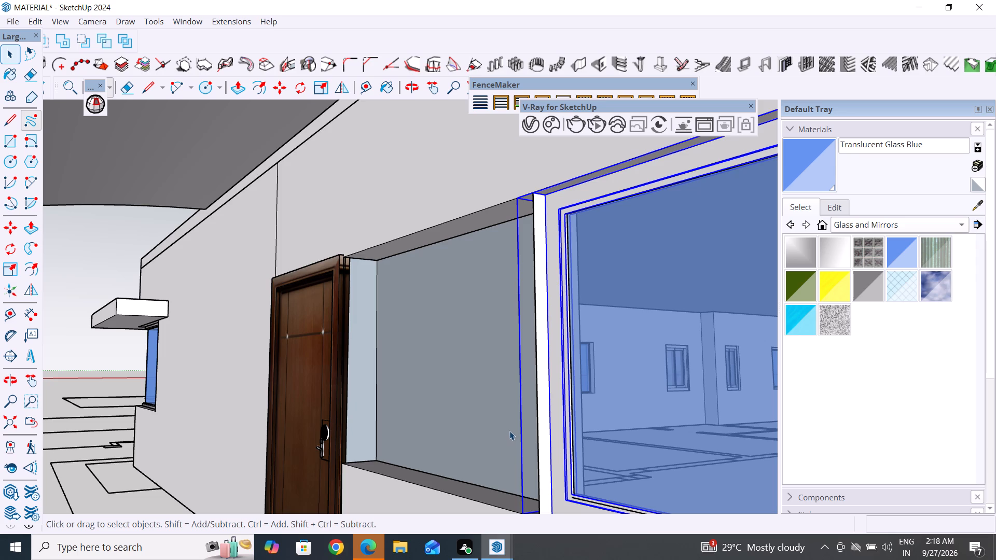
middle_drag(508, 436, 776, 513)
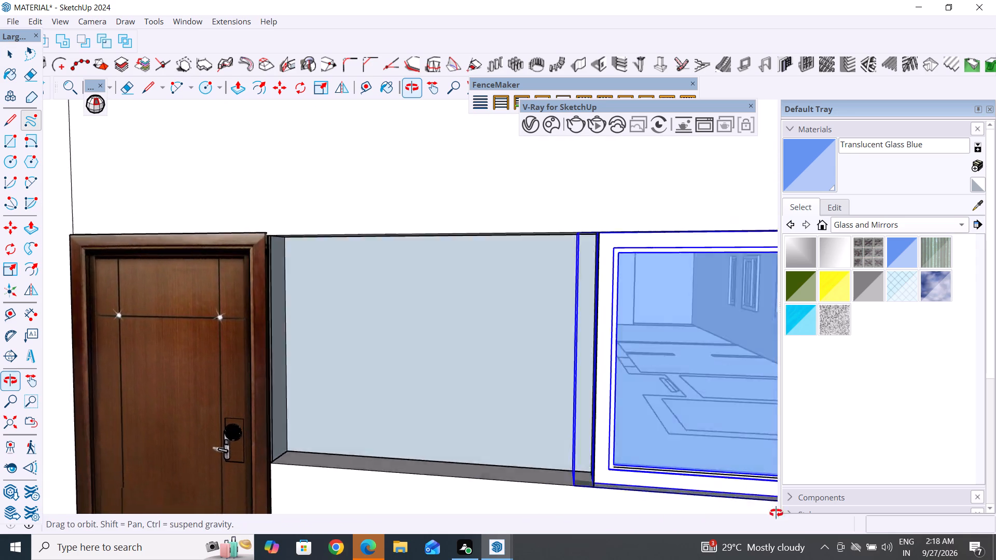
middle_drag(776, 513, 787, 520)
scroll(514, 444, down, 3)
scroll(470, 369, down, 4)
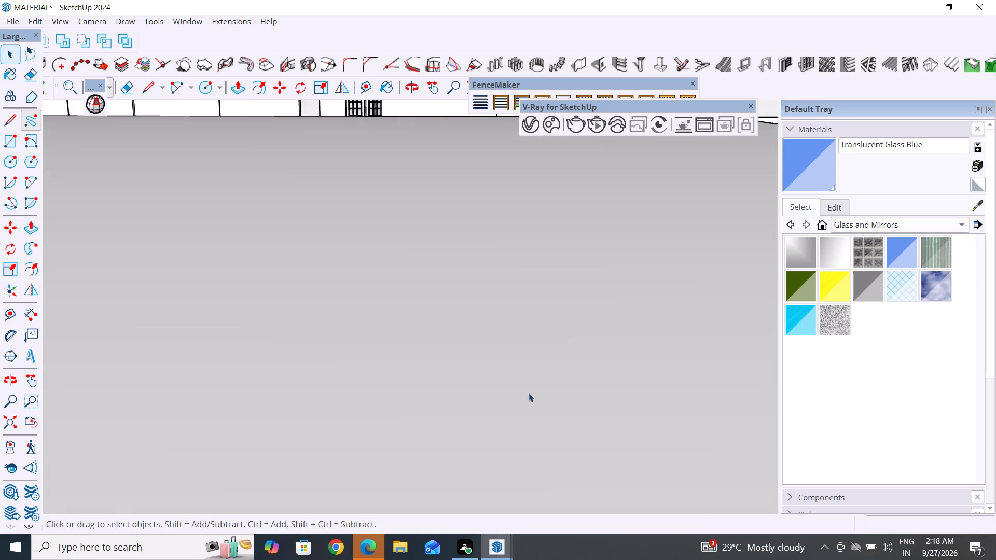
middle_drag(529, 393, 476, 243)
middle_drag(528, 443, 545, 330)
scroll(545, 330, up, 1)
scroll(543, 287, down, 2)
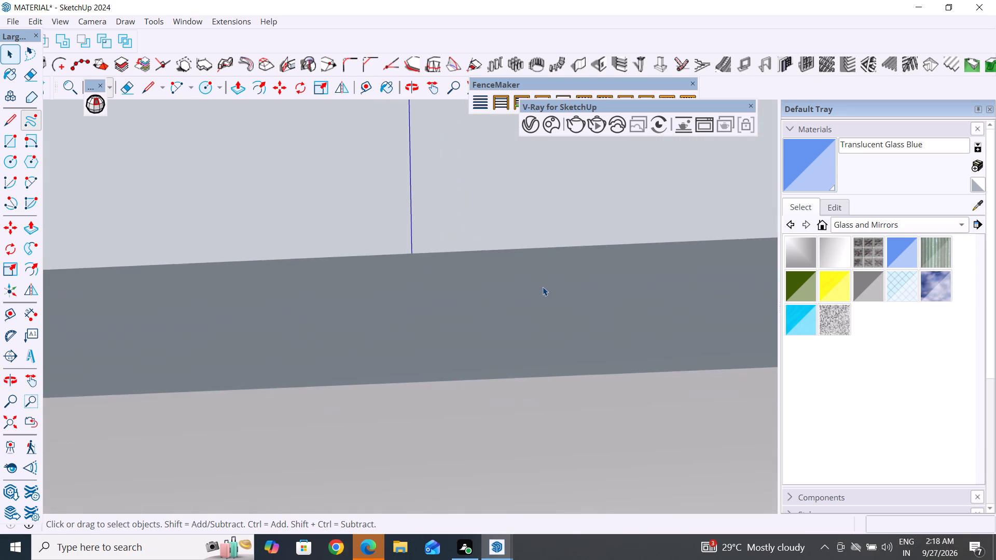
scroll(543, 287, down, 20)
scroll(543, 287, down, 8)
middle_drag(553, 302, 575, 429)
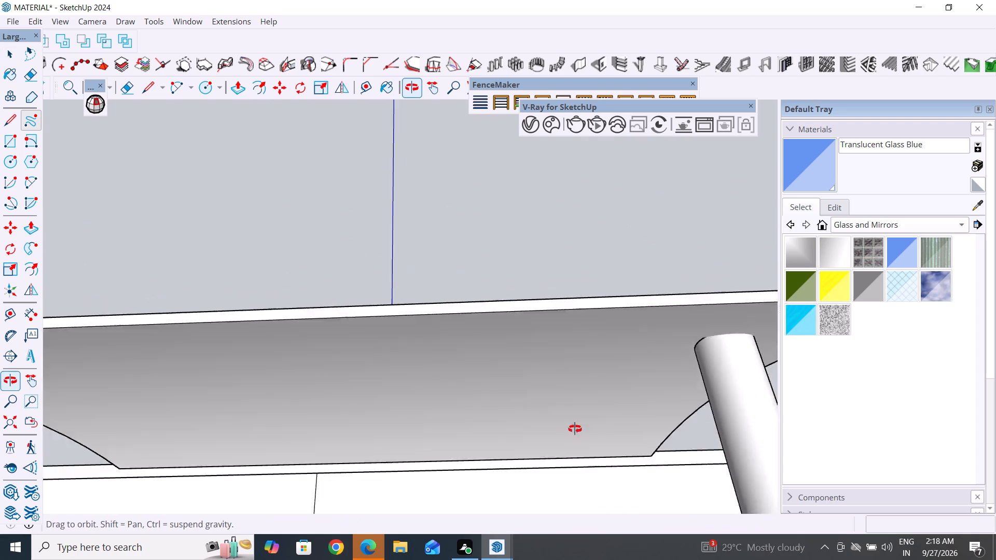
middle_drag(575, 429, 589, 499)
scroll(602, 485, up, 5)
middle_drag(721, 449, 569, 449)
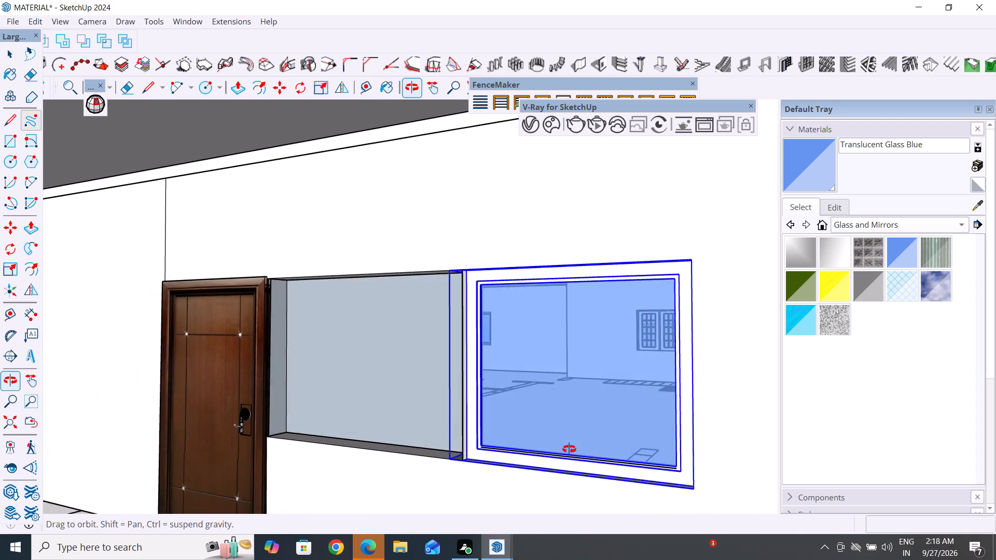
middle_drag(569, 449, 563, 467)
scroll(549, 389, up, 2)
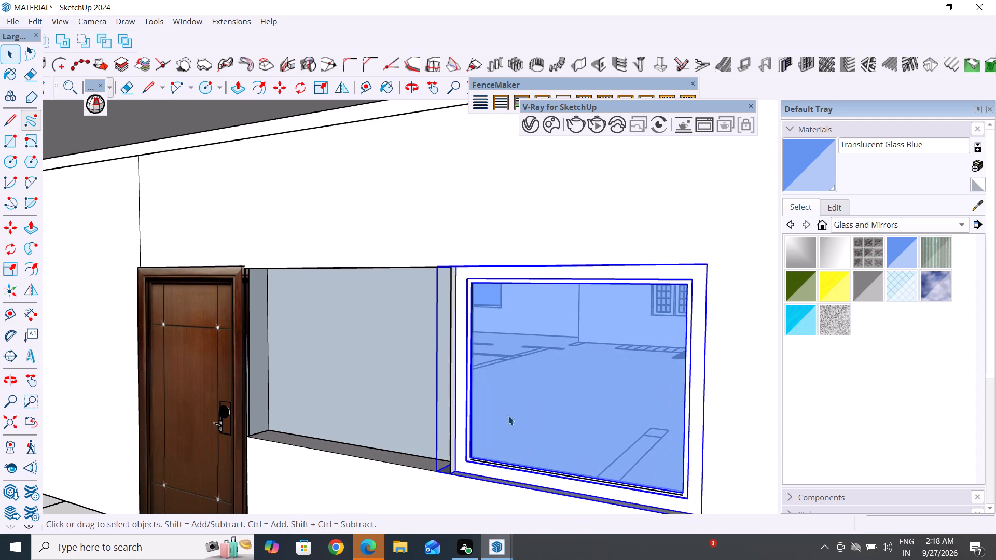
Move the frame of the blue glass window about 24' 10 11/16" out of its wall opening to in front of the porch.
click(14, 58)
click(552, 418)
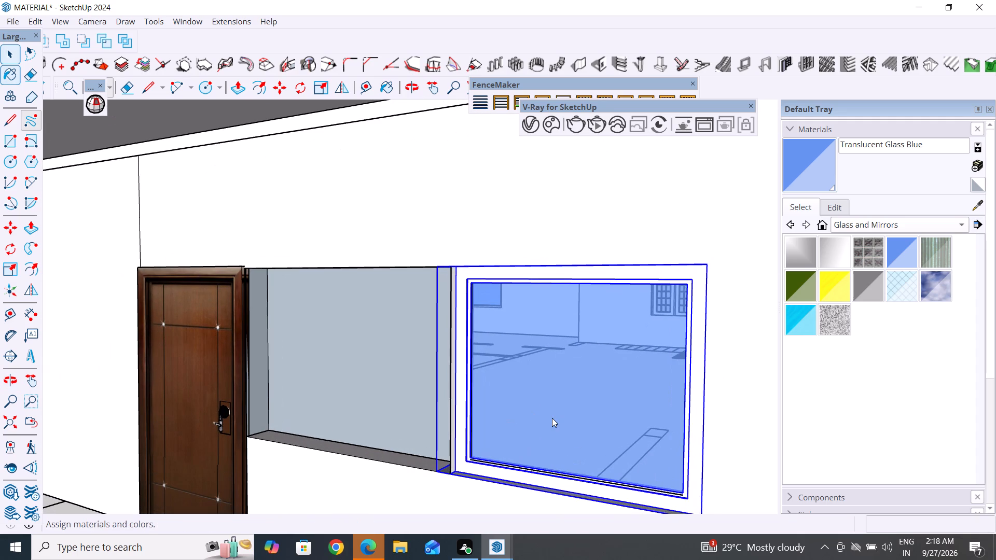
click(505, 472)
click(507, 475)
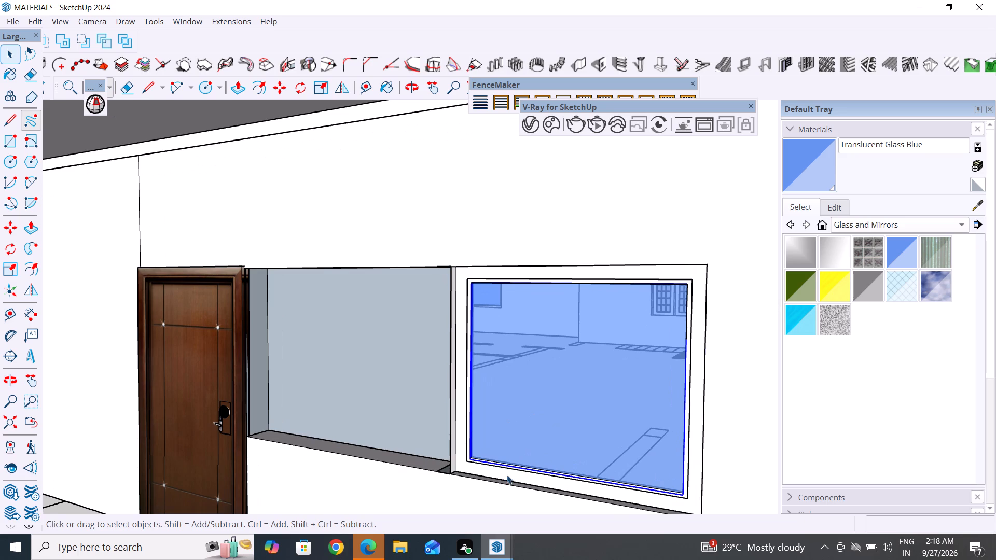
key(m)
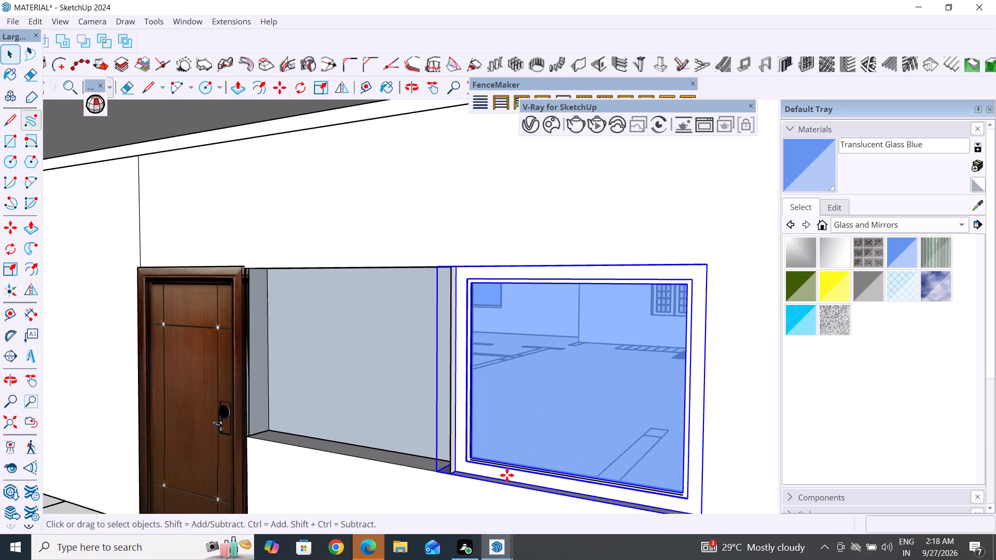
click(436, 471)
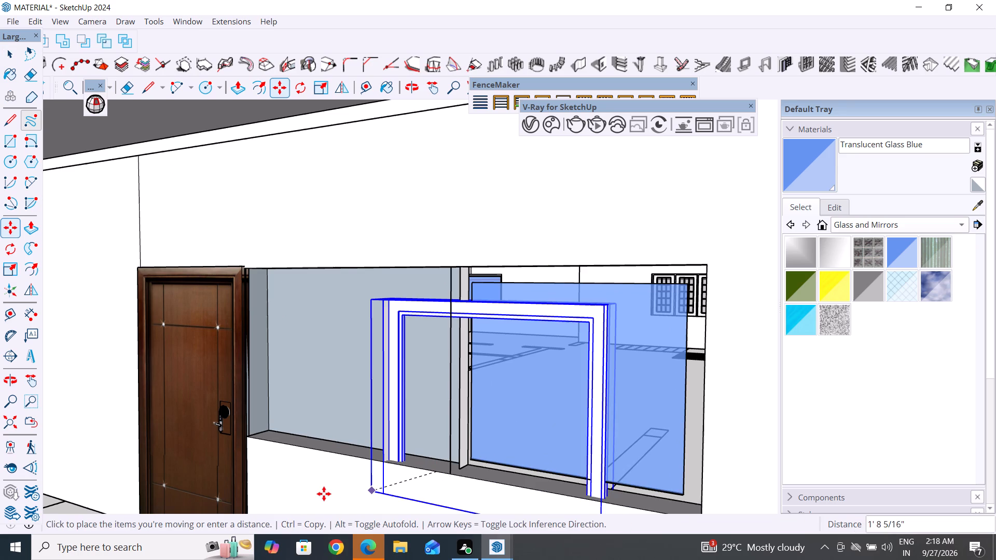
scroll(408, 410, down, 5)
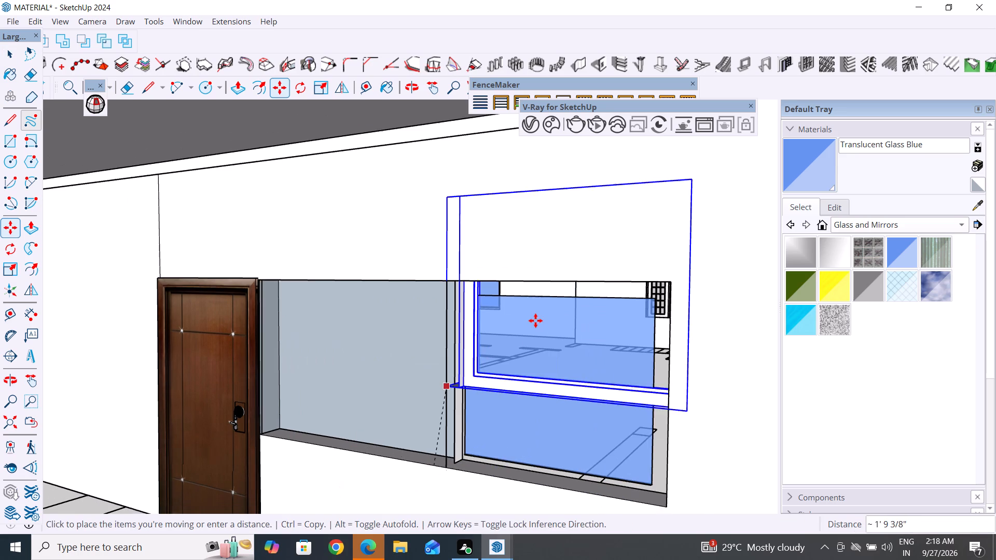
scroll(535, 320, down, 13)
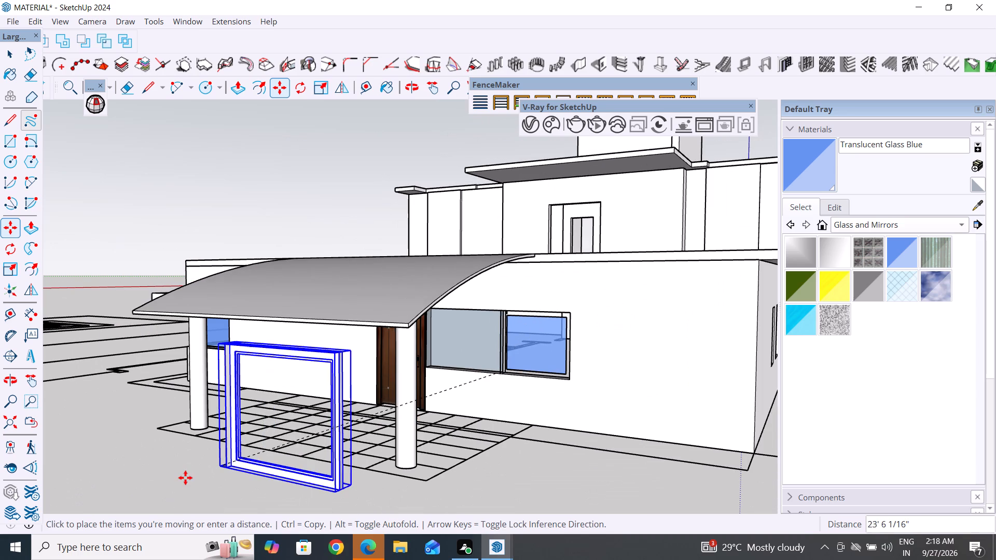
click(185, 478)
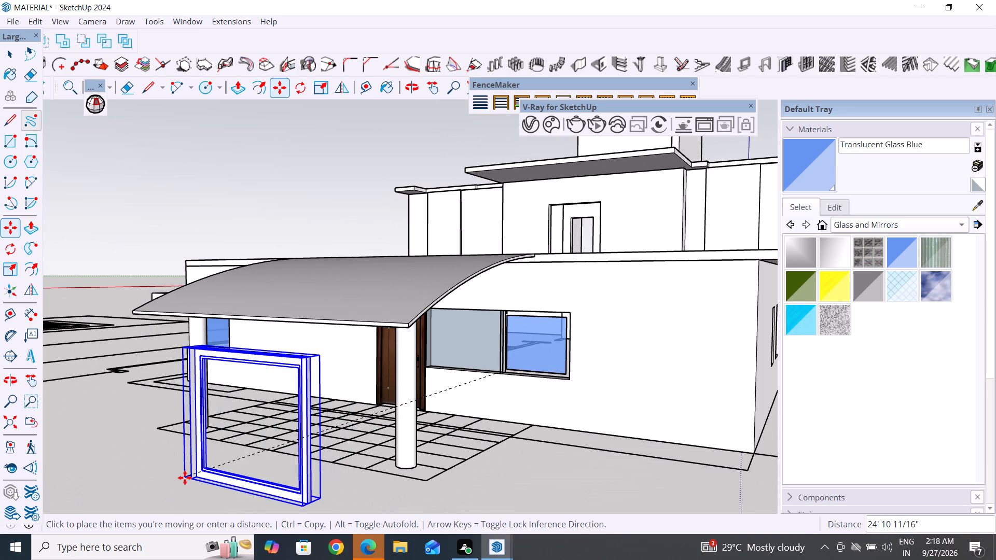
Move the blue glass pane 24' 10 11/16" out of the wall opening into the relocated window frame, matching its lower corner.
click(14, 58)
click(541, 343)
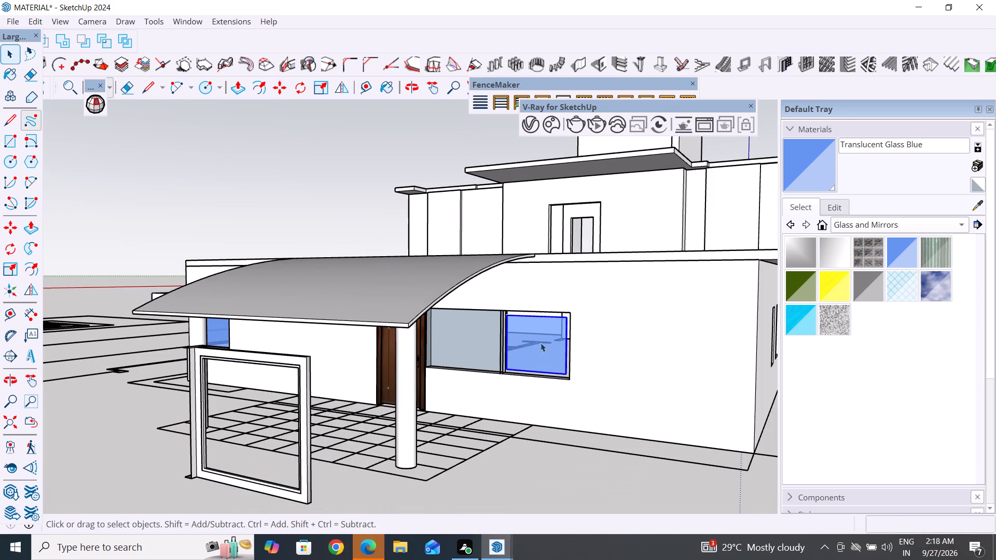
key(m)
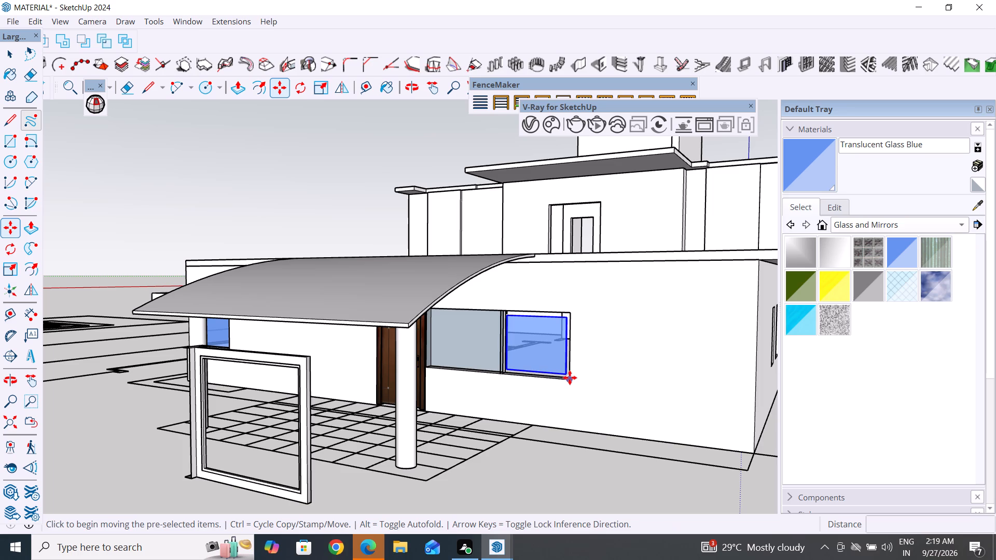
scroll(570, 377, up, 5)
click(560, 369)
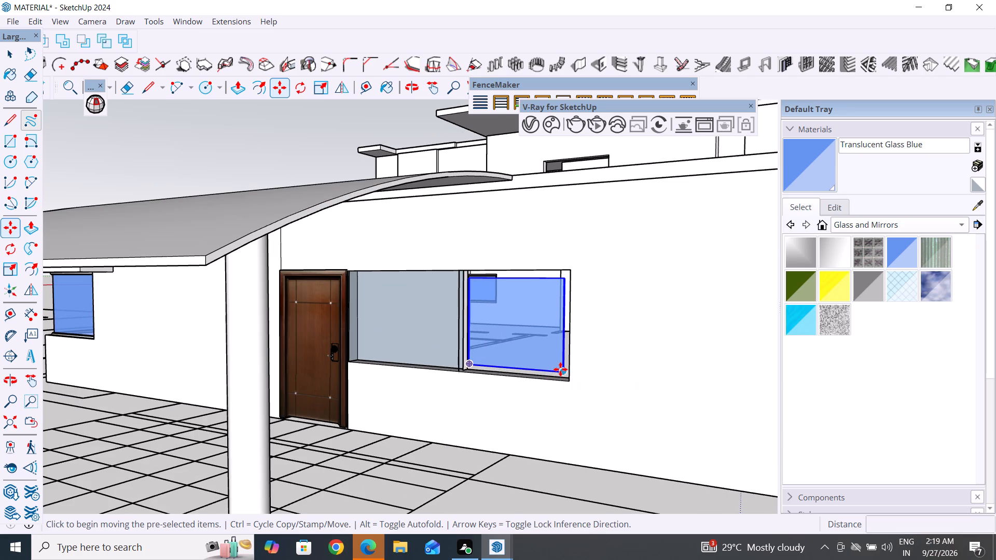
scroll(546, 348, down, 4)
scroll(339, 429, up, 3)
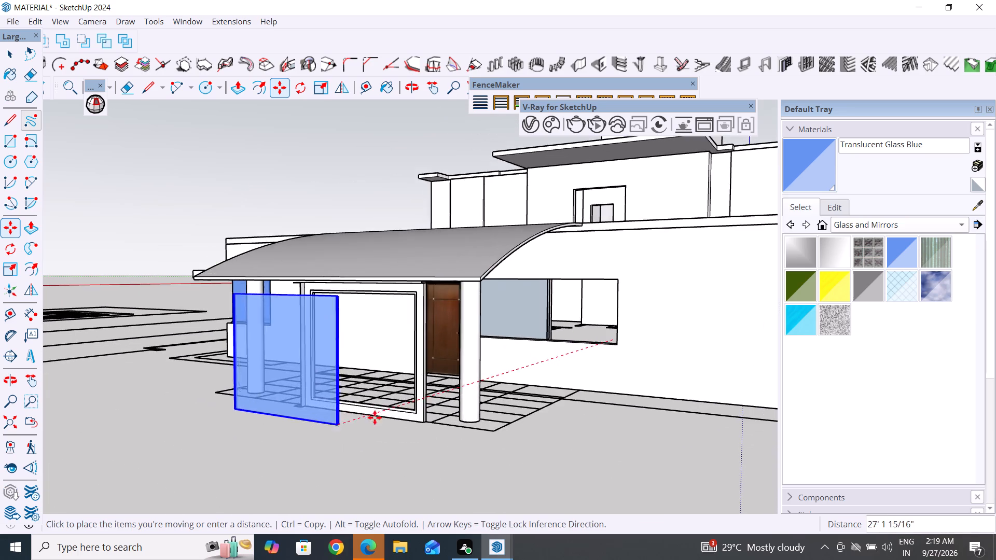
scroll(389, 413, up, 13)
middle_drag(450, 416, 528, 508)
scroll(463, 436, up, 1)
scroll(500, 456, up, 8)
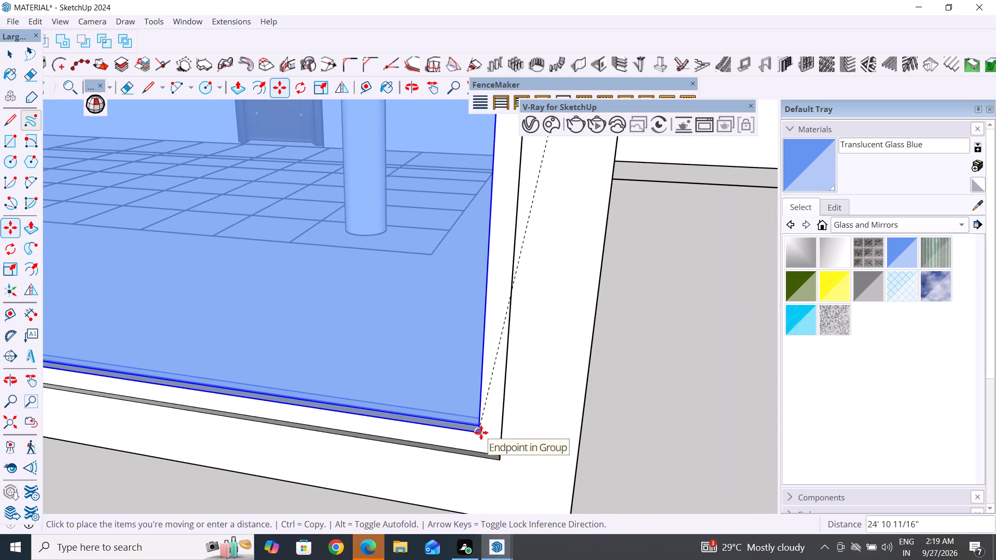
click(481, 432)
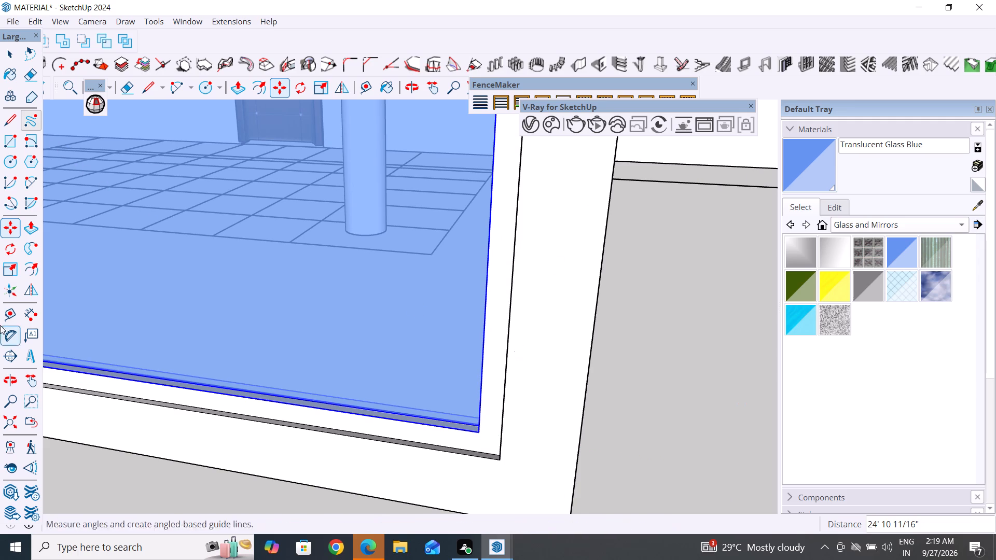
click(9, 54)
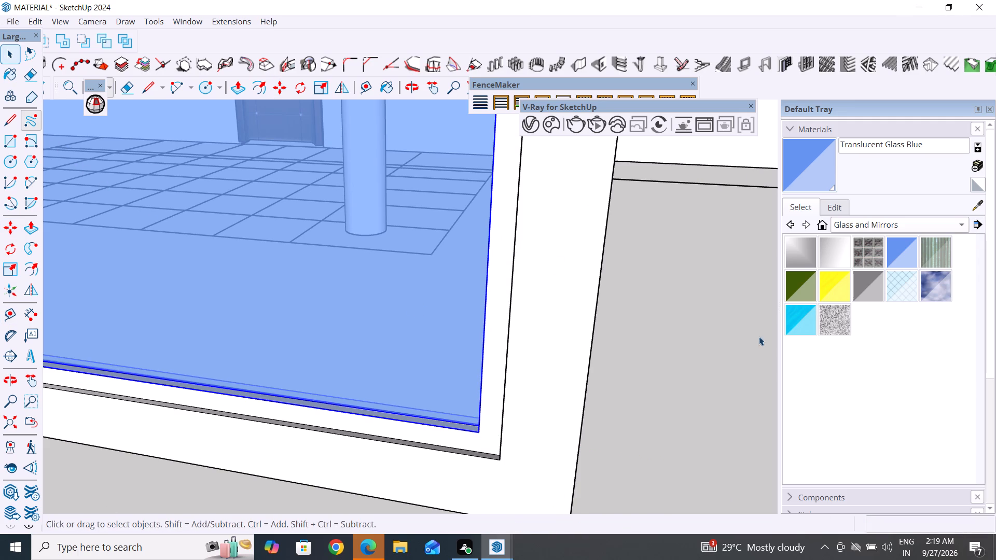
click(802, 348)
drag(702, 322, 697, 322)
Delete the back face of the recess beside the wooden door and the narrow divider between it and the emptied window opening.
scroll(255, 401, down, 19)
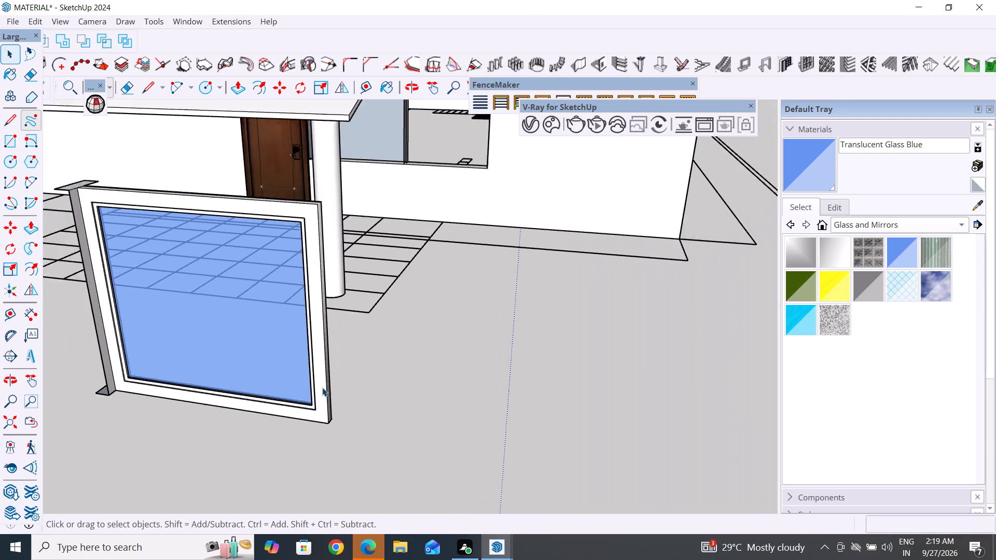
scroll(398, 341, down, 6)
middle_drag(450, 323, 377, 207)
scroll(352, 179, down, 6)
middle_drag(337, 170, 358, 220)
scroll(355, 198, up, 10)
scroll(276, 187, up, 4)
middle_drag(338, 195, 276, 212)
scroll(281, 210, up, 1)
middle_drag(276, 212, 257, 263)
middle_drag(305, 268, 346, 258)
scroll(318, 248, up, 3)
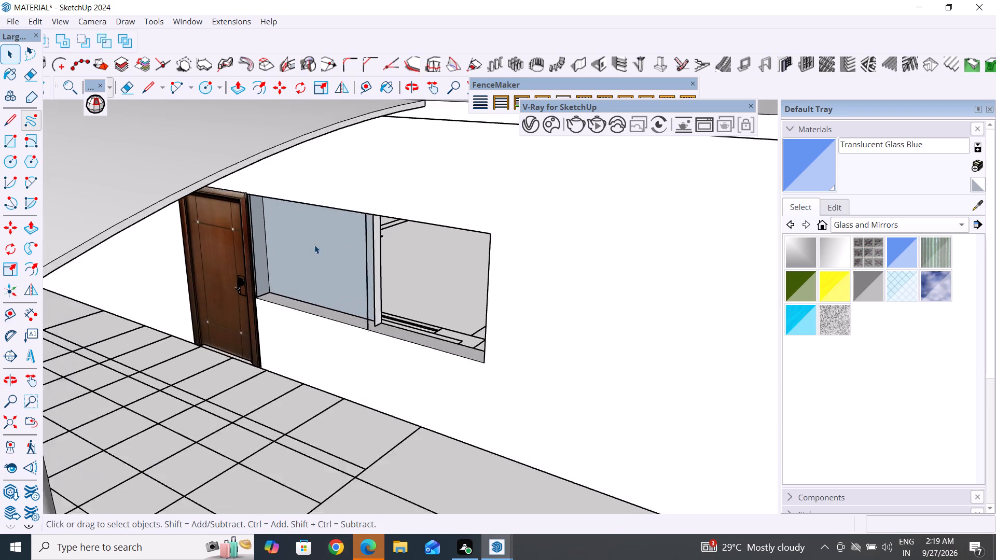
scroll(314, 245, up, 6)
middle_drag(255, 270, 314, 262)
click(348, 264)
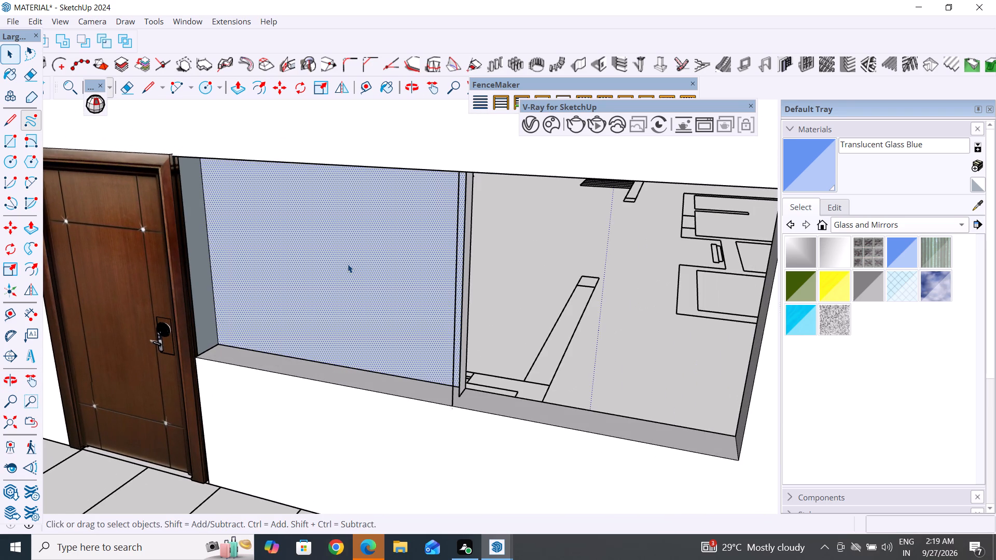
key(Delete)
middle_drag(406, 282, 408, 264)
drag(509, 216, 449, 247)
key(Delete)
Delete the short leftover edge on the sill of the combined opening.
scroll(493, 283, down, 1)
scroll(489, 265, up, 2)
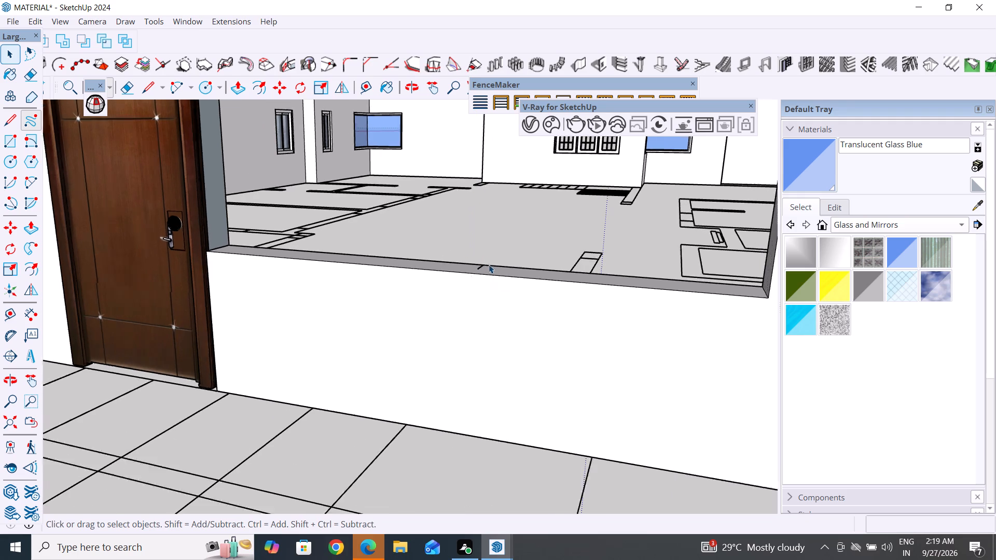
scroll(489, 264, up, 5)
middle_drag(469, 287, 450, 346)
click(468, 295)
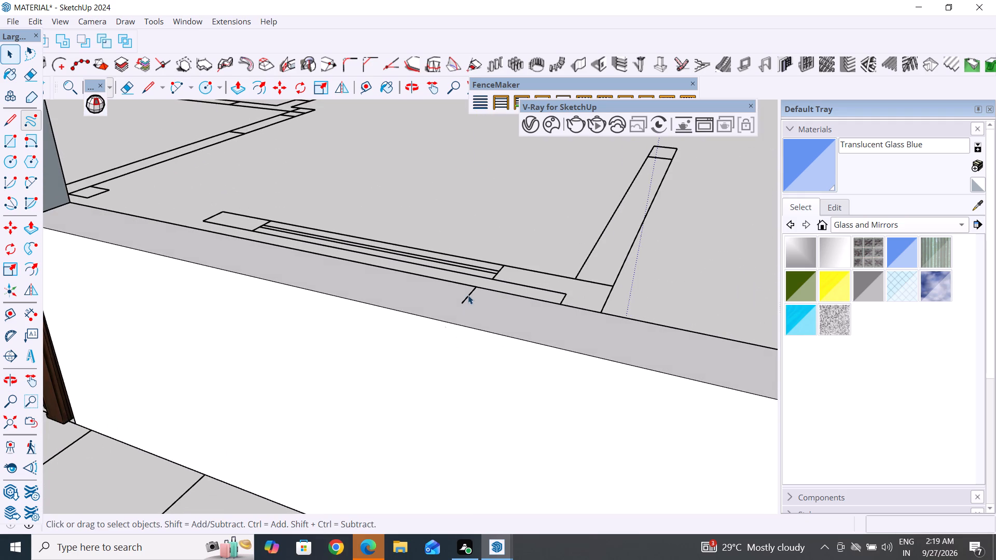
key(Delete)
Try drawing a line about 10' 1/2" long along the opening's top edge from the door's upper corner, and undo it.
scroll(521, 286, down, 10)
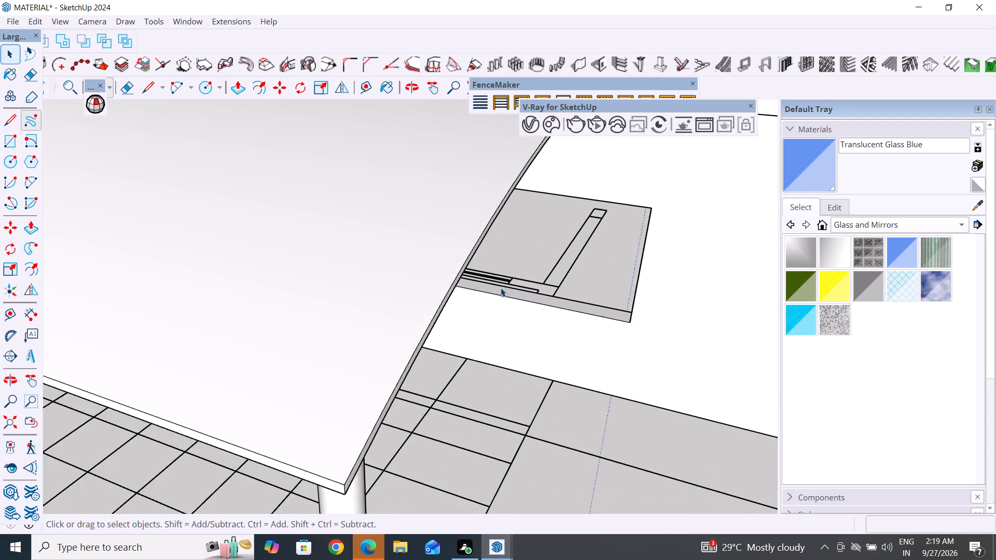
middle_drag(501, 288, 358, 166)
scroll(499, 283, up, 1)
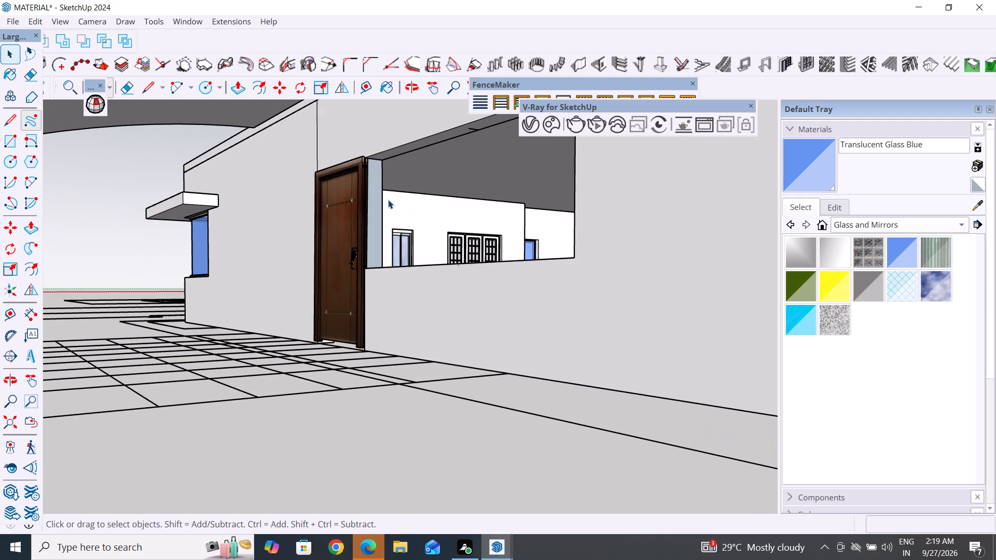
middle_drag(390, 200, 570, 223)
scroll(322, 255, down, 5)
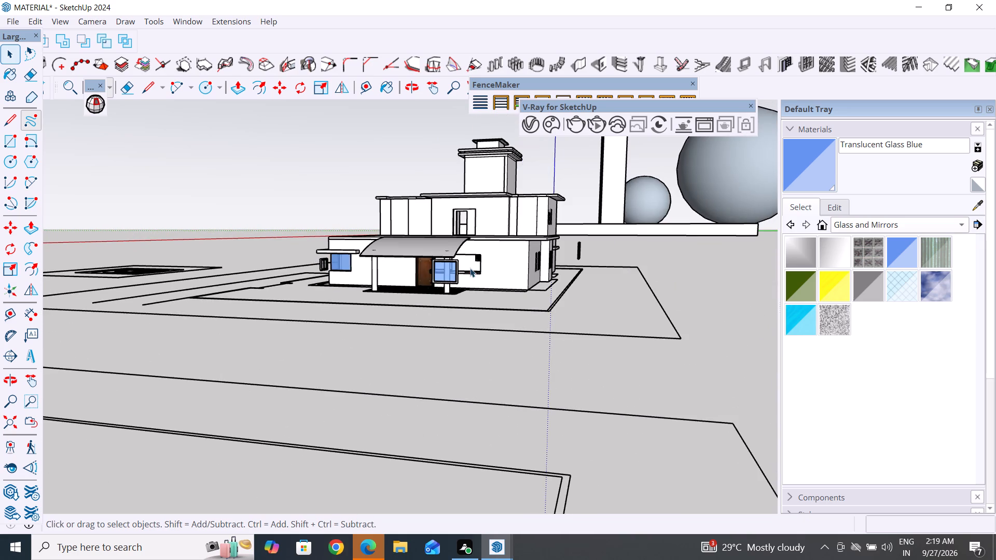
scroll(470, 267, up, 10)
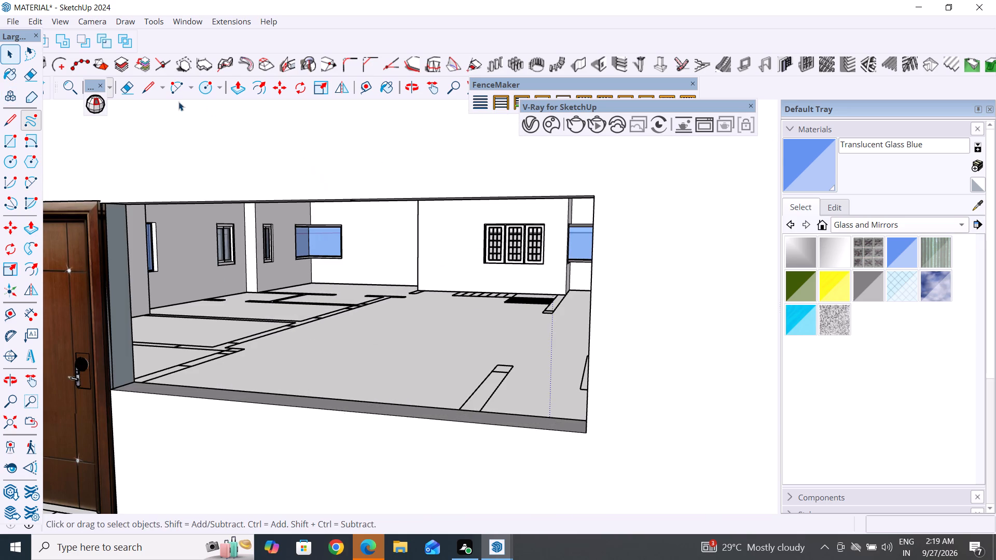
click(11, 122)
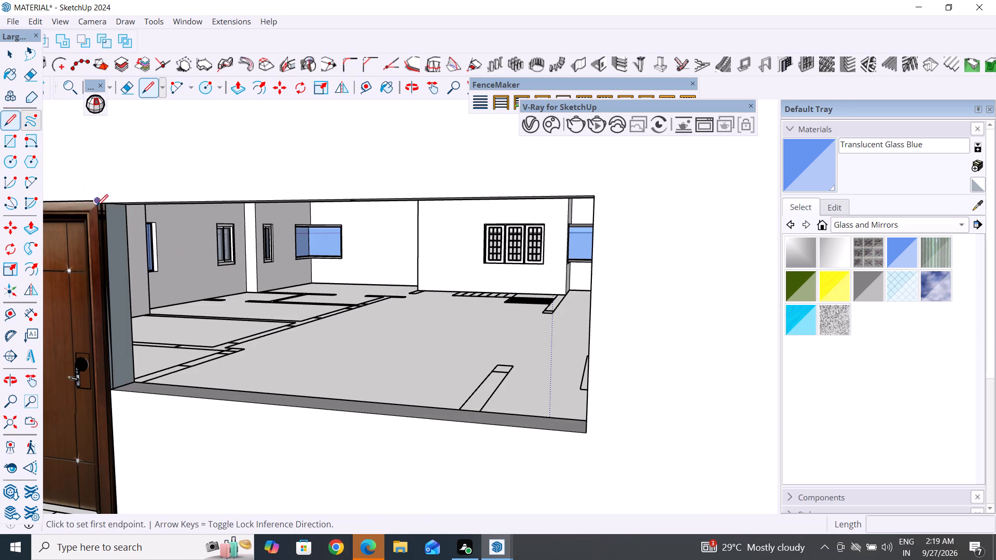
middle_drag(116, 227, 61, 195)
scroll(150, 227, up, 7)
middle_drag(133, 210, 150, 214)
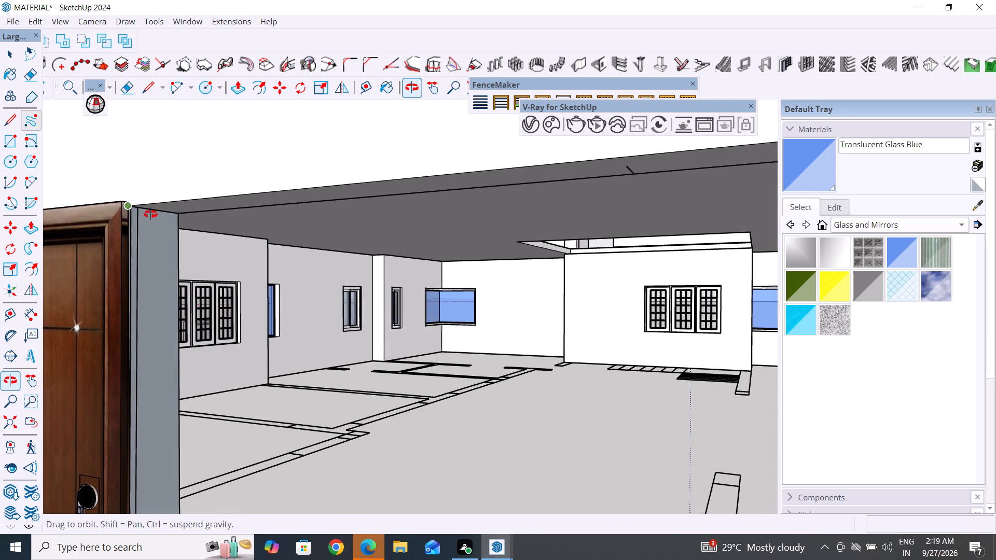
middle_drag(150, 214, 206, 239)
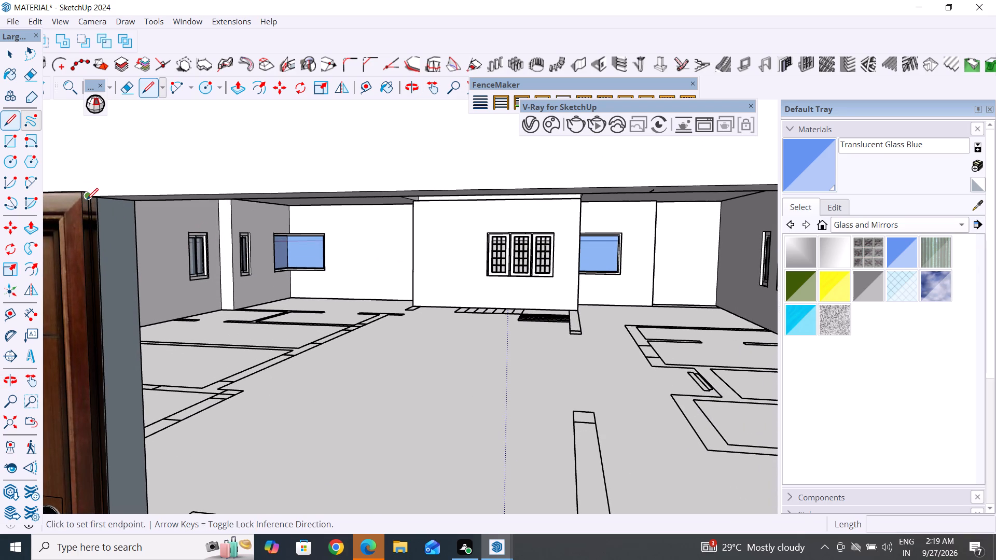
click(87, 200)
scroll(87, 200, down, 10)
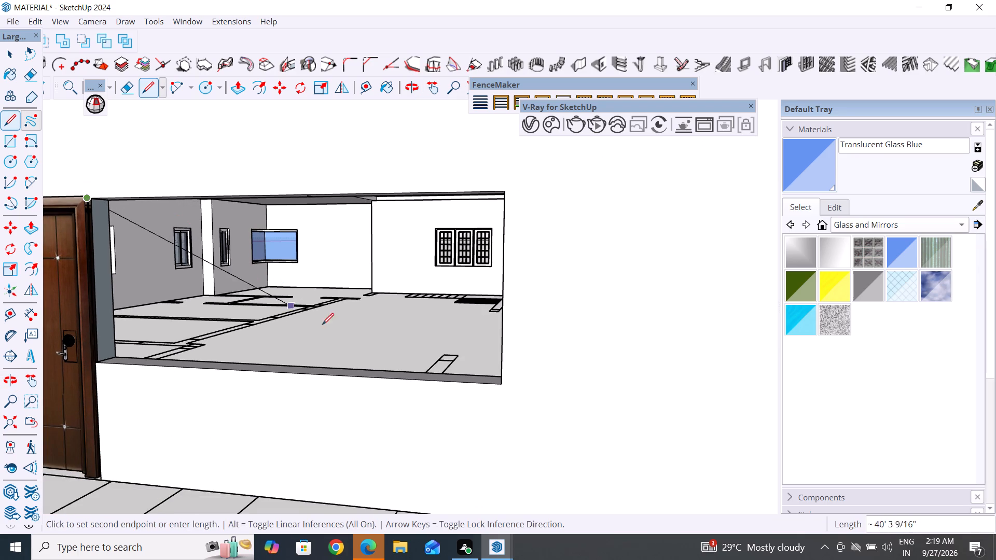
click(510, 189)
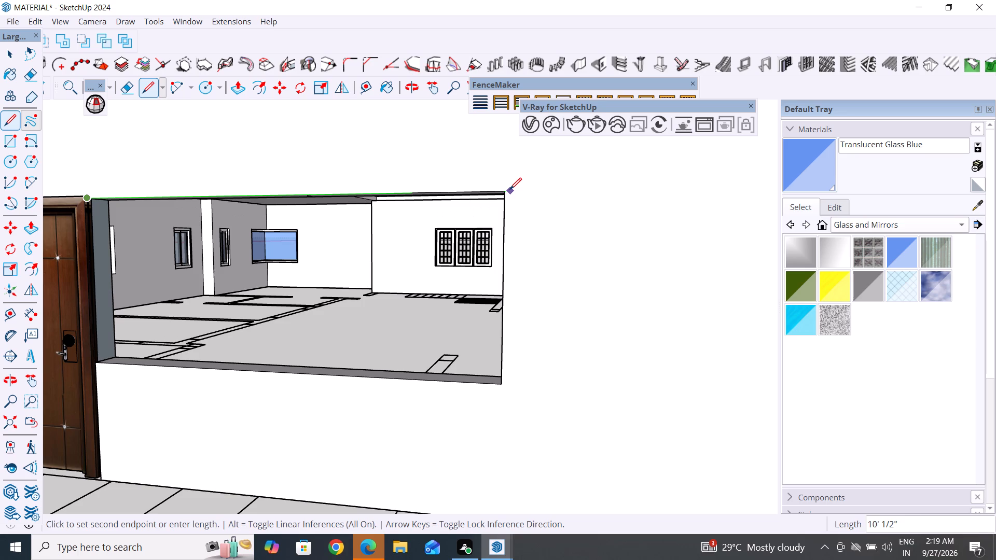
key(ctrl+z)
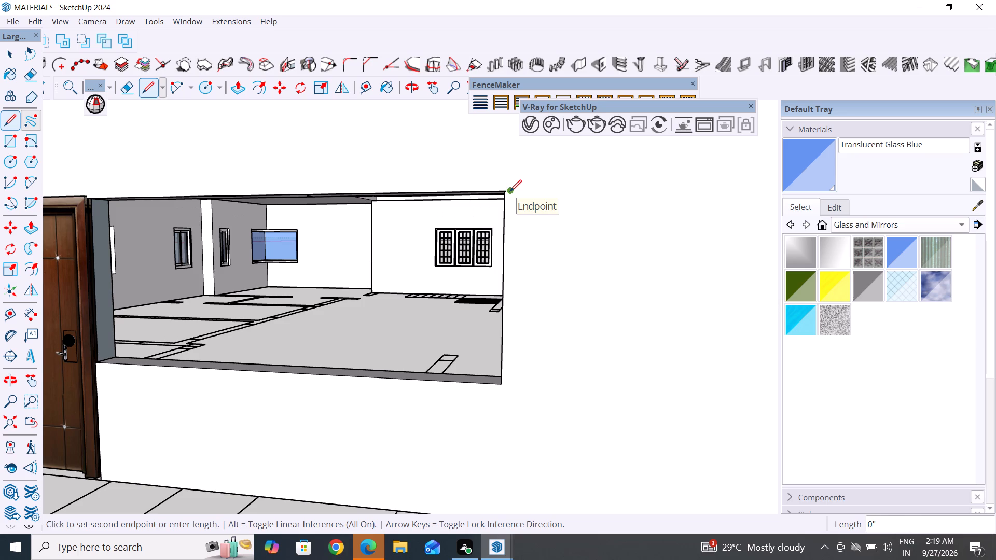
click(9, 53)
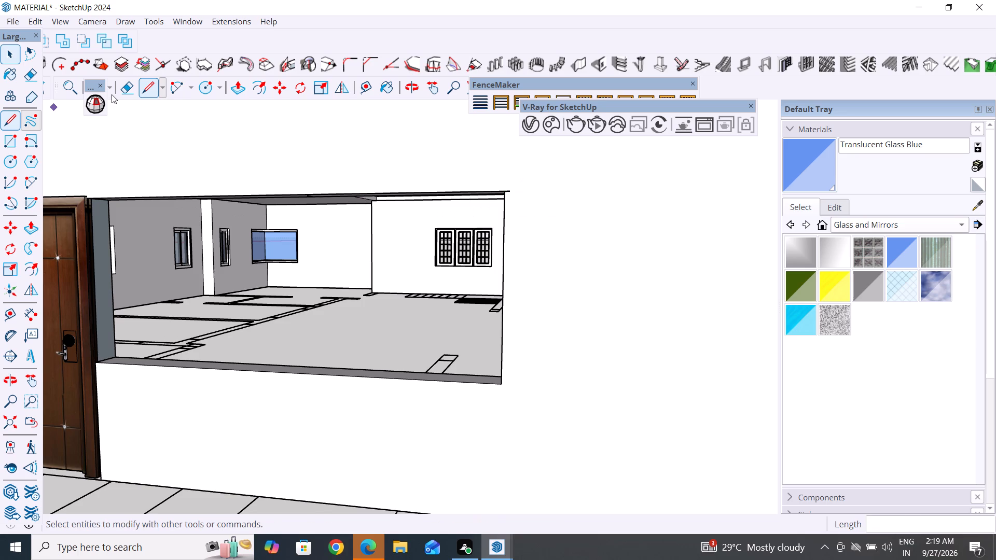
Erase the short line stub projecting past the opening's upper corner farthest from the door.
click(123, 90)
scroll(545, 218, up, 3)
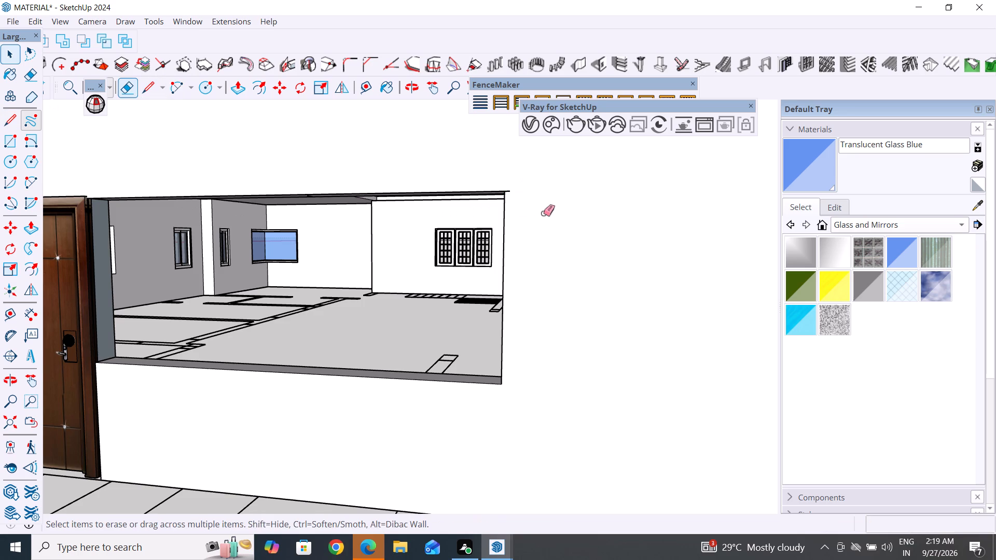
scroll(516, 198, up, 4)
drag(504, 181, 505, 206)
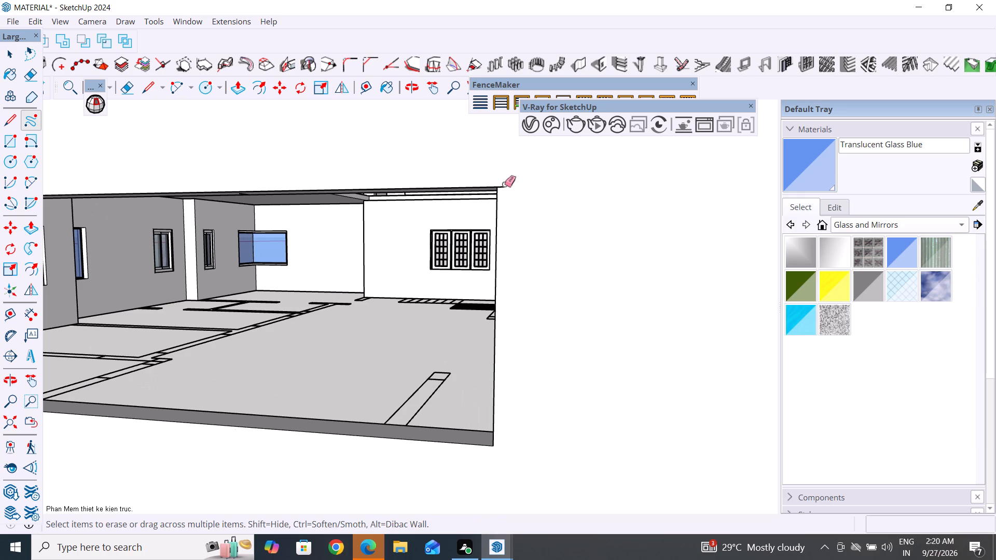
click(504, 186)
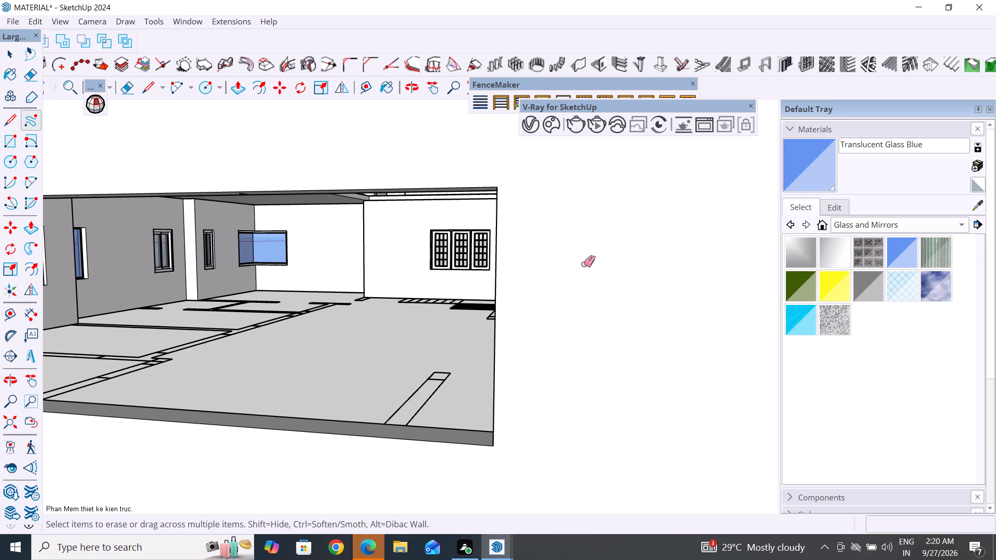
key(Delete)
Close the porch side of the opening beside the wooden door with a rectangle about 4' by 9' 11 3/16".
scroll(557, 317, down, 7)
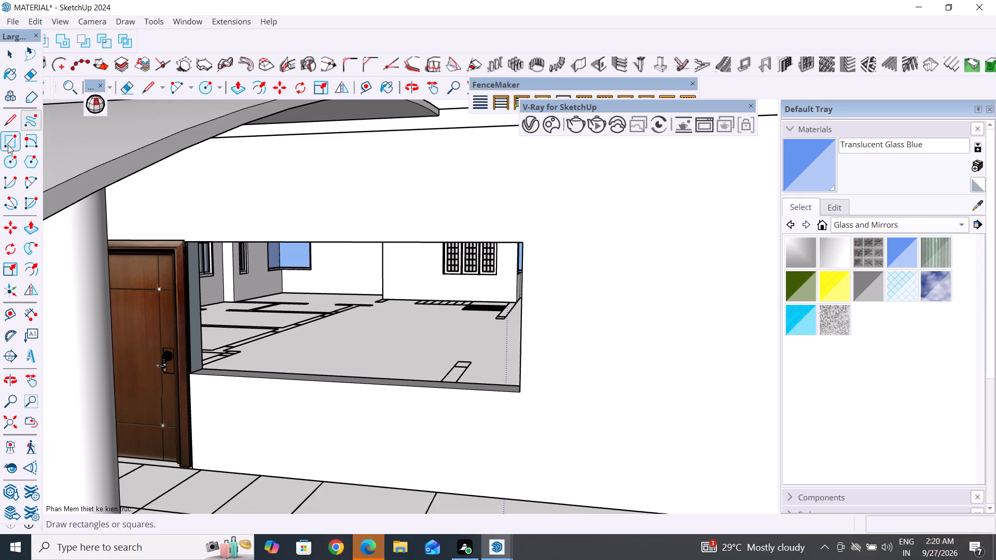
click(8, 145)
click(6, 147)
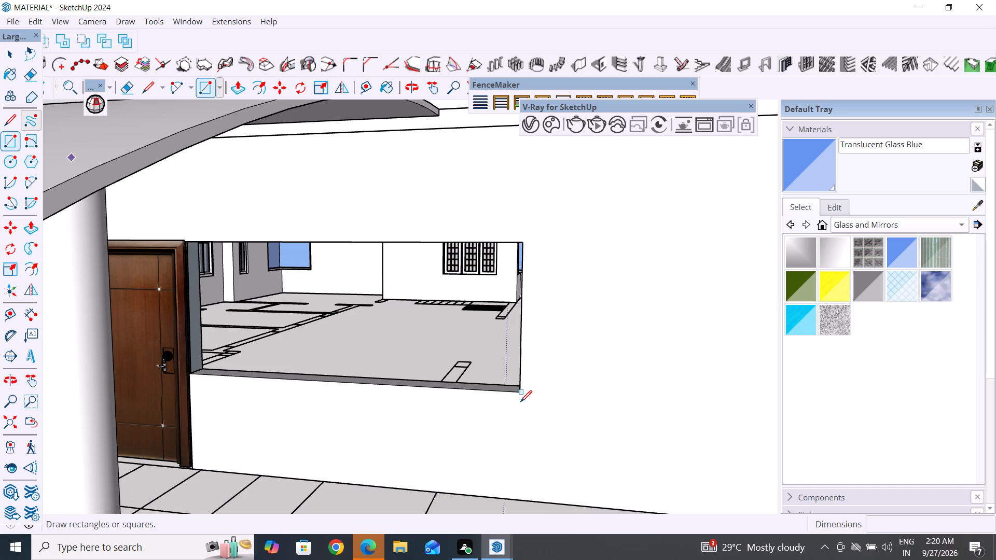
click(521, 393)
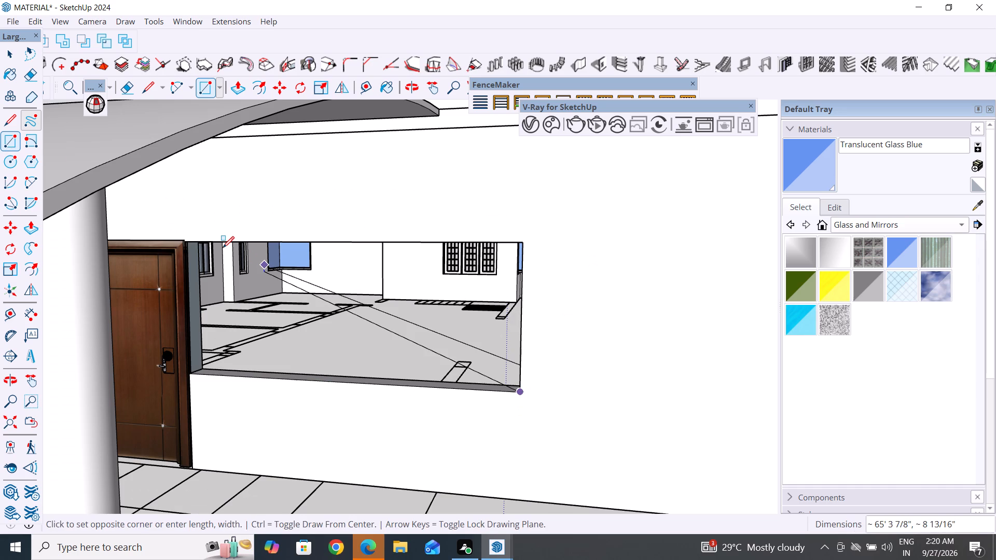
click(185, 240)
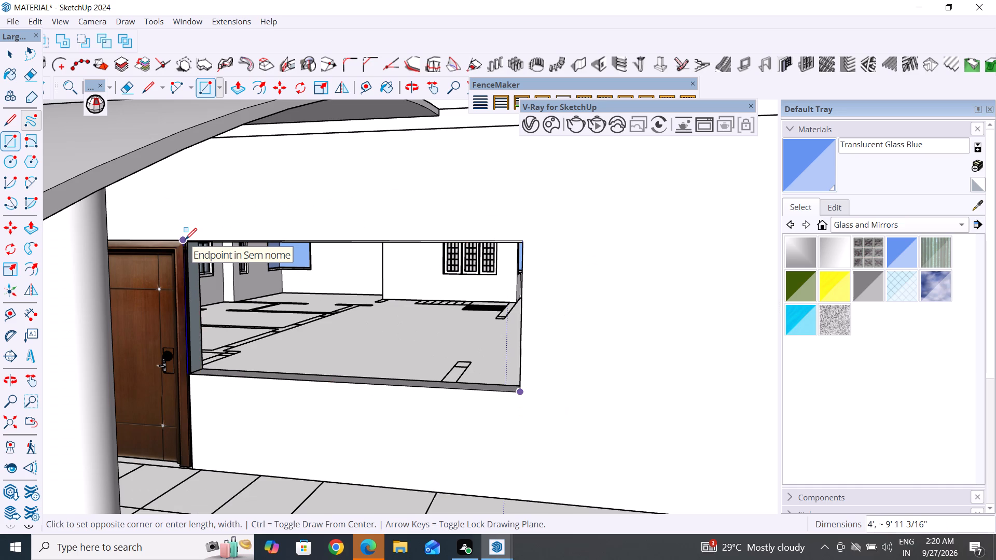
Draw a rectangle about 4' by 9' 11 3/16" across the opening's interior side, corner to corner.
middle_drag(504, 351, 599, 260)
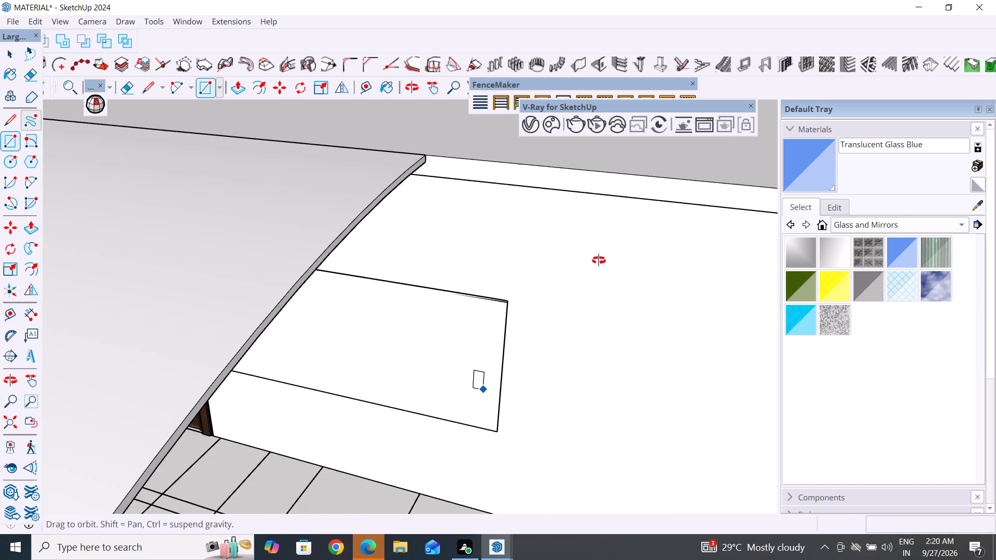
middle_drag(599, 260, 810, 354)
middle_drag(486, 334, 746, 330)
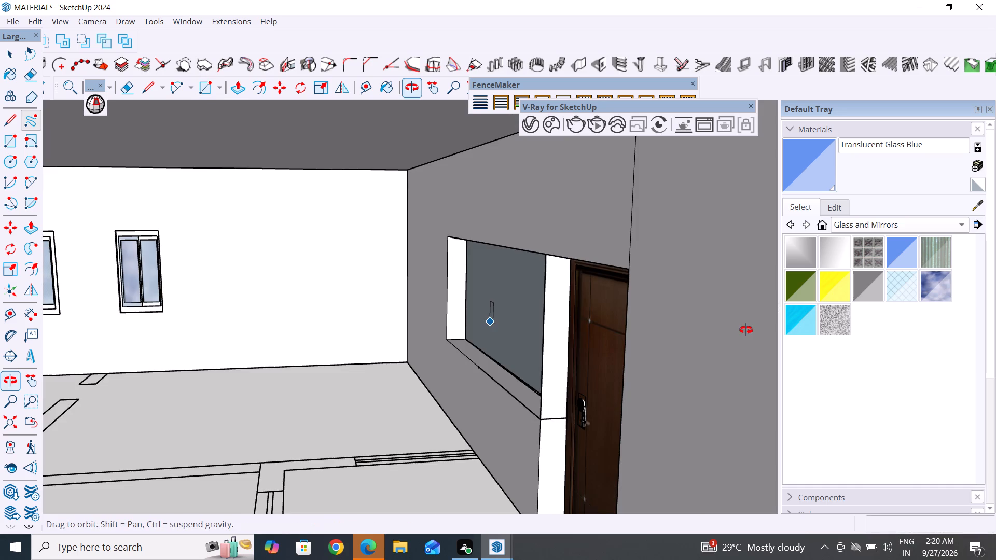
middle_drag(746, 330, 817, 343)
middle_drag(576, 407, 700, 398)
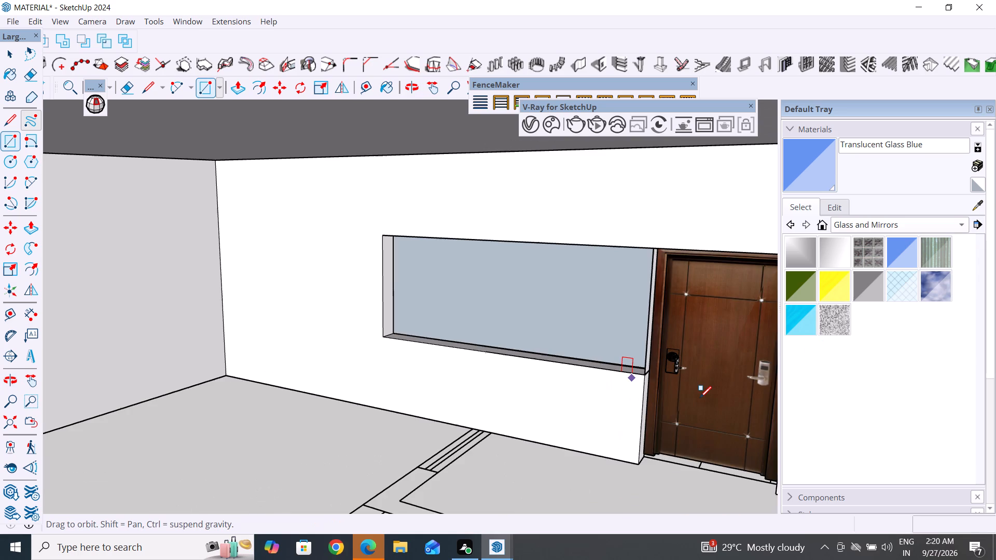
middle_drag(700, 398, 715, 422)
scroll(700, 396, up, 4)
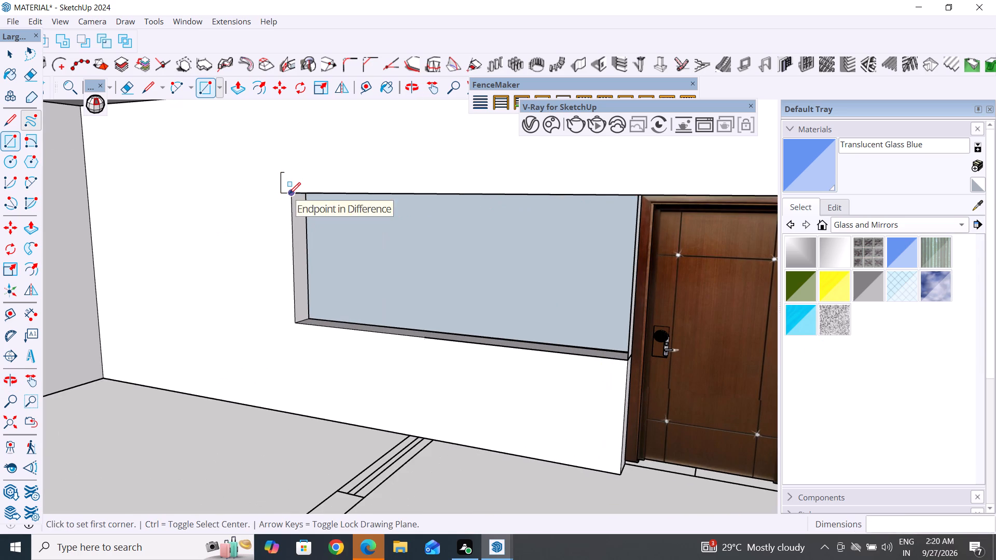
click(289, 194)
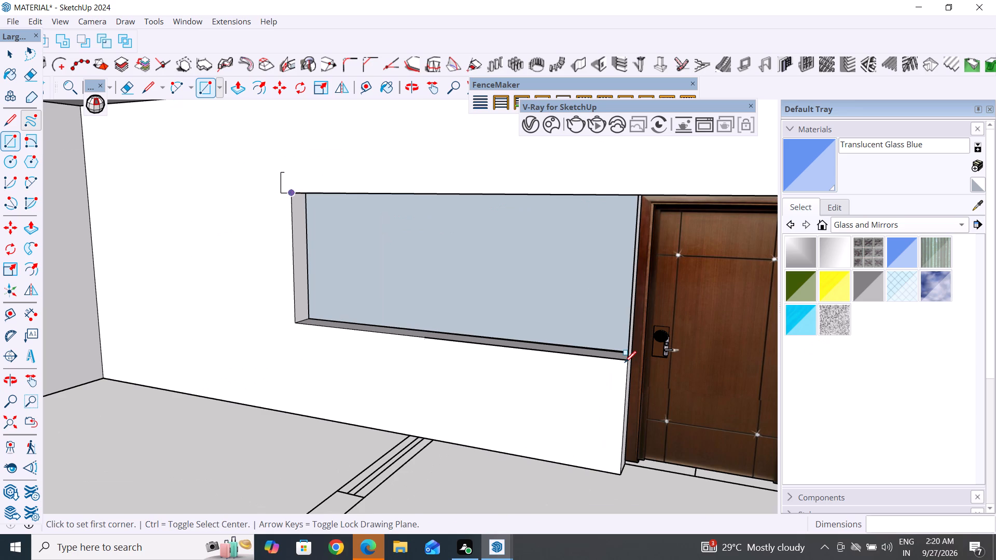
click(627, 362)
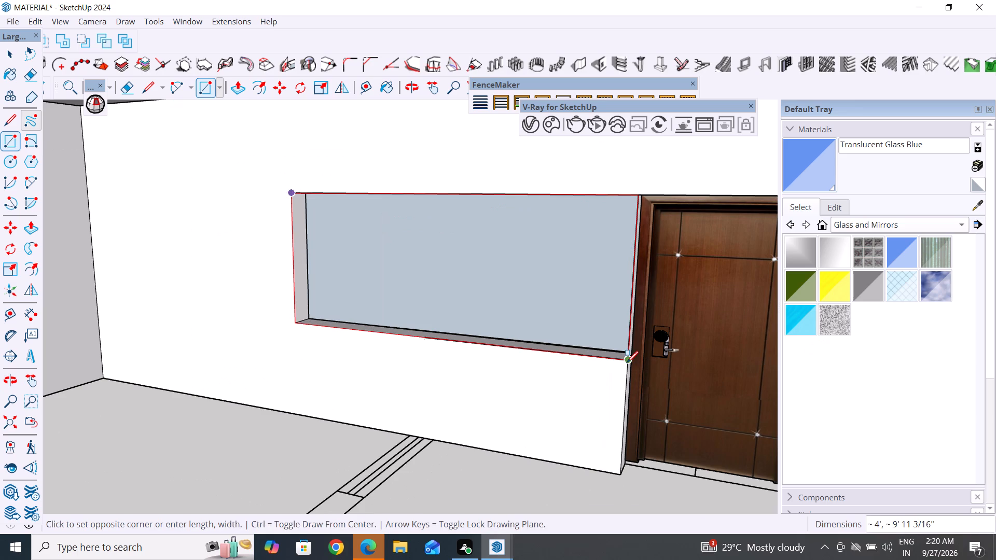
Delete the interior panel's top edge segment nearest the door and the short stub edge where that segment began.
middle_drag(652, 347, 518, 282)
click(12, 49)
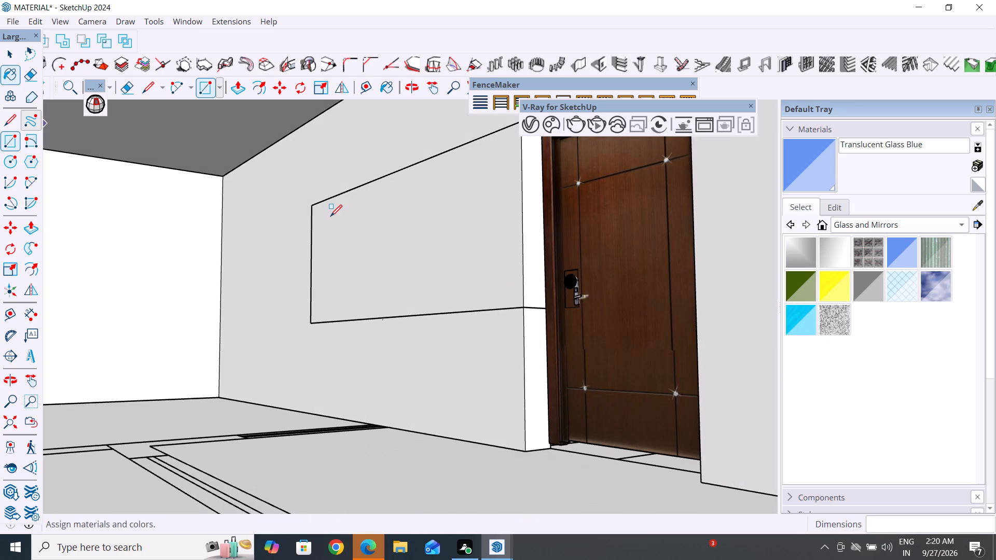
click(10, 52)
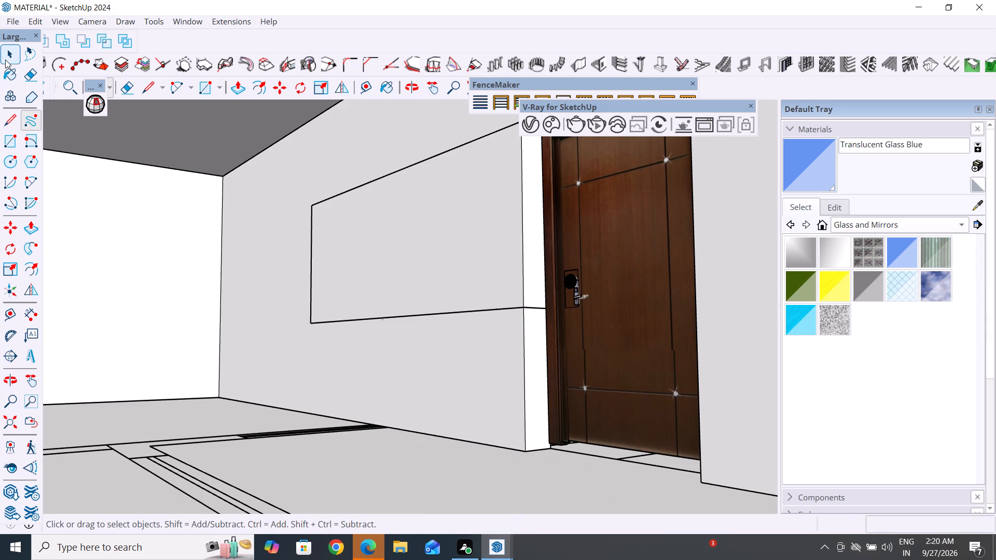
click(404, 170)
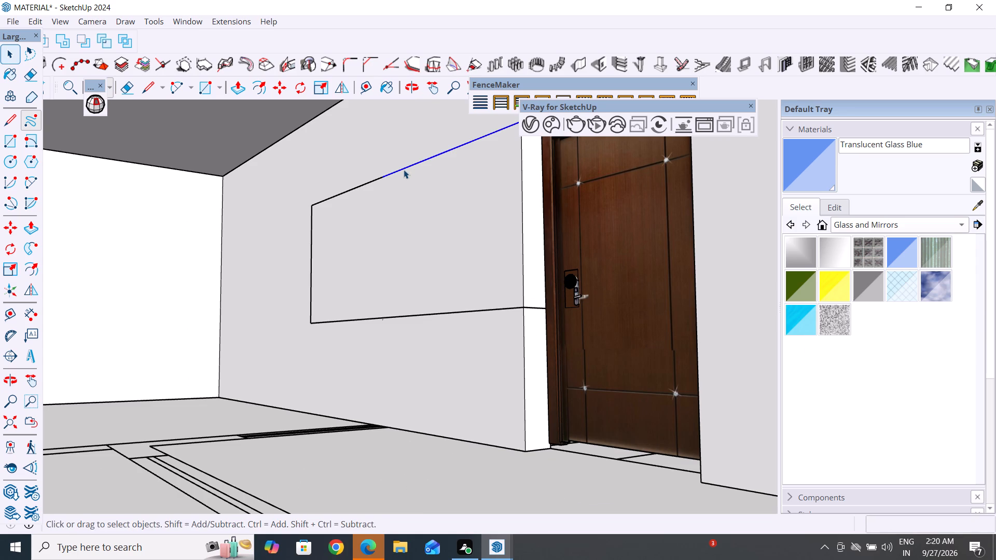
key(Delete)
click(391, 179)
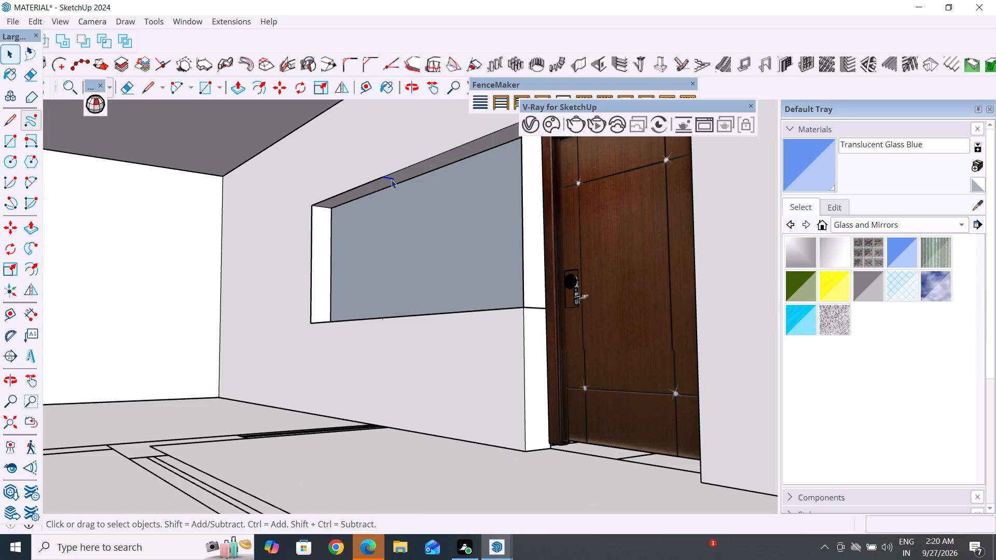
key(Delete)
Close the opening's interior side with a rectangle about 4' by 9' 11 3/16" between its opposite corners.
middle_drag(350, 296, 453, 356)
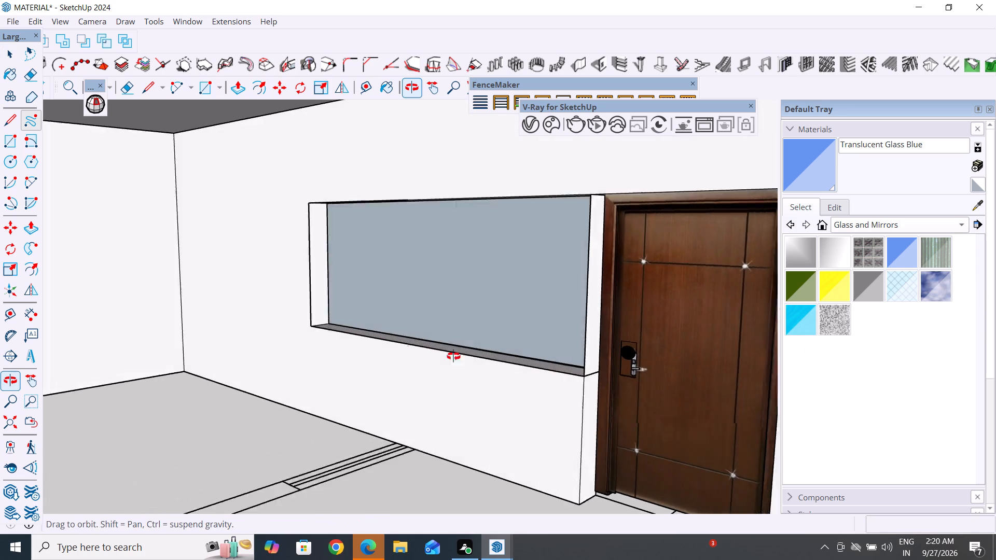
middle_drag(453, 356, 480, 356)
click(11, 148)
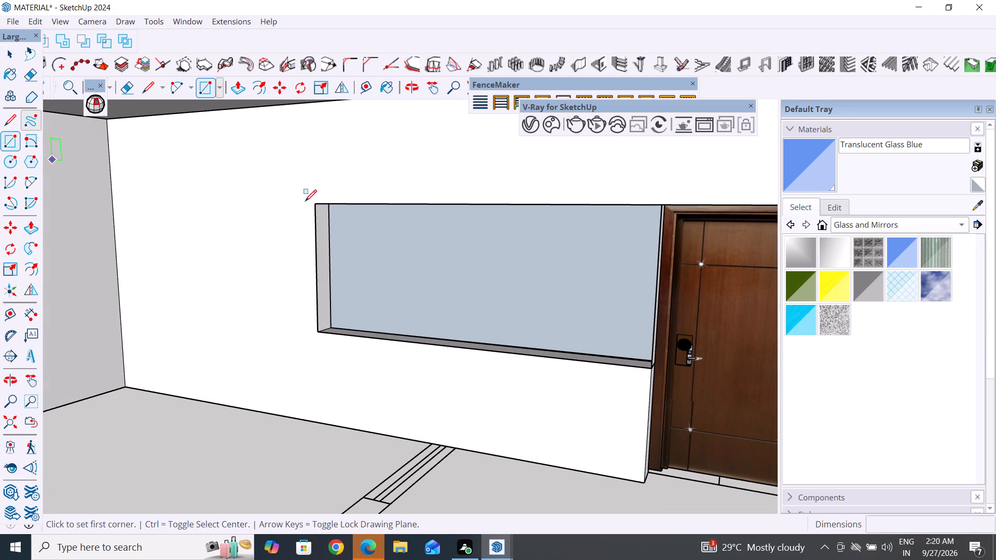
click(316, 208)
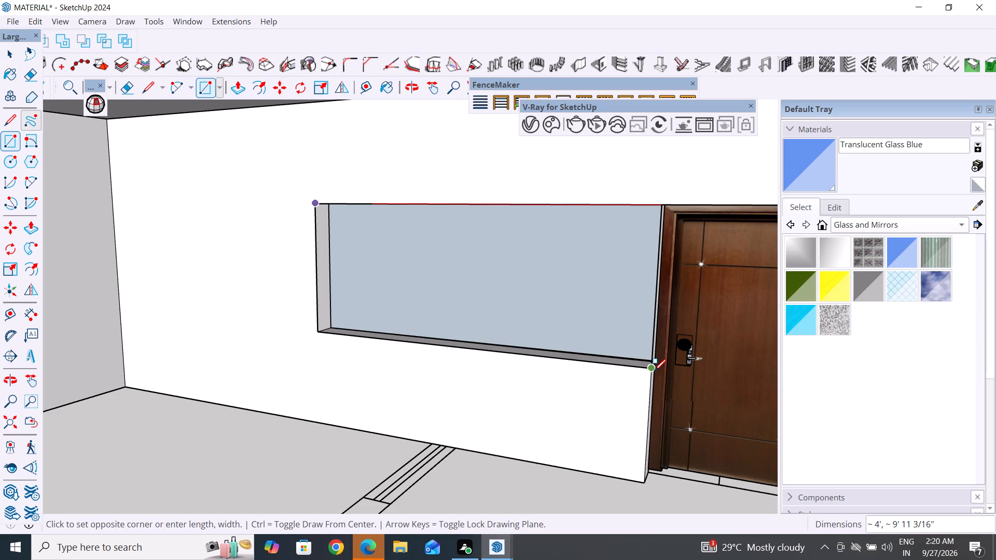
click(654, 371)
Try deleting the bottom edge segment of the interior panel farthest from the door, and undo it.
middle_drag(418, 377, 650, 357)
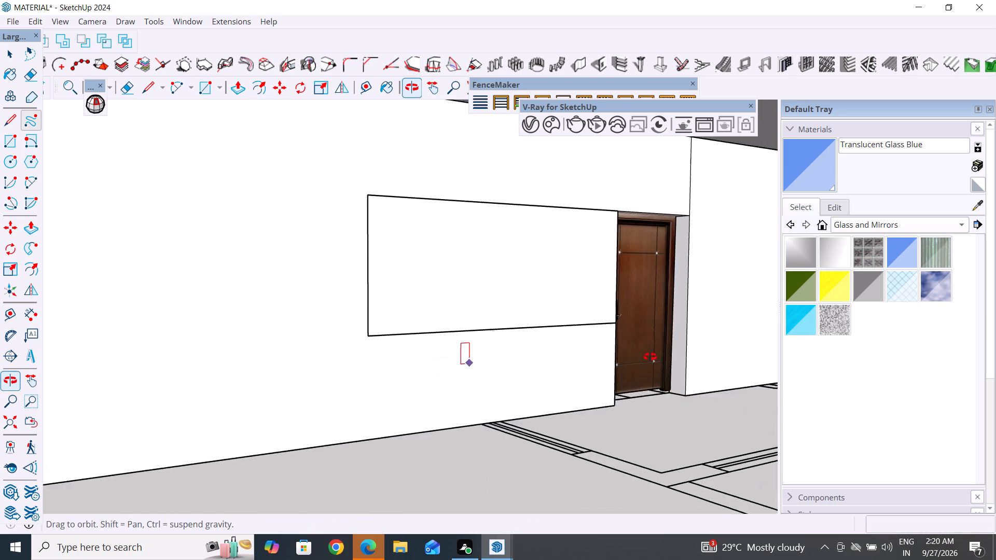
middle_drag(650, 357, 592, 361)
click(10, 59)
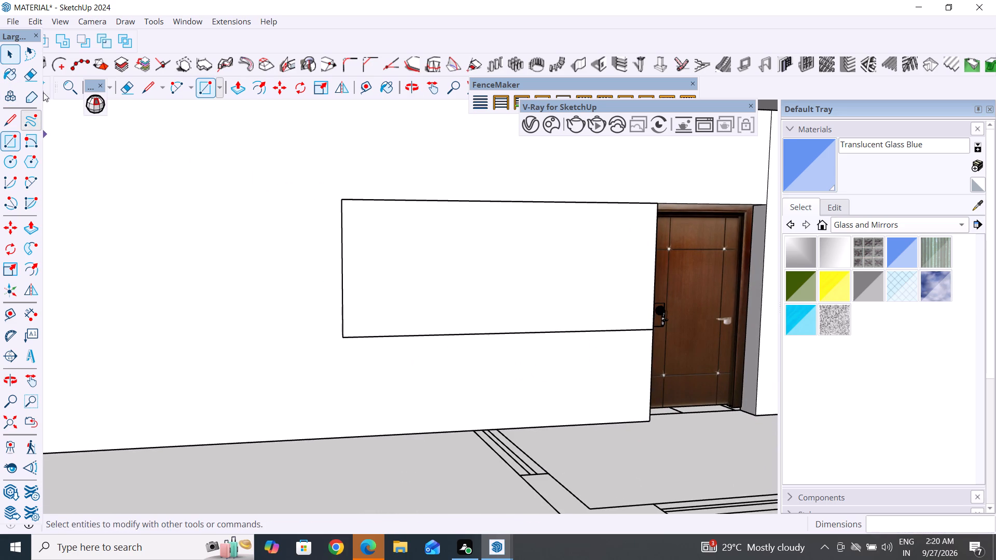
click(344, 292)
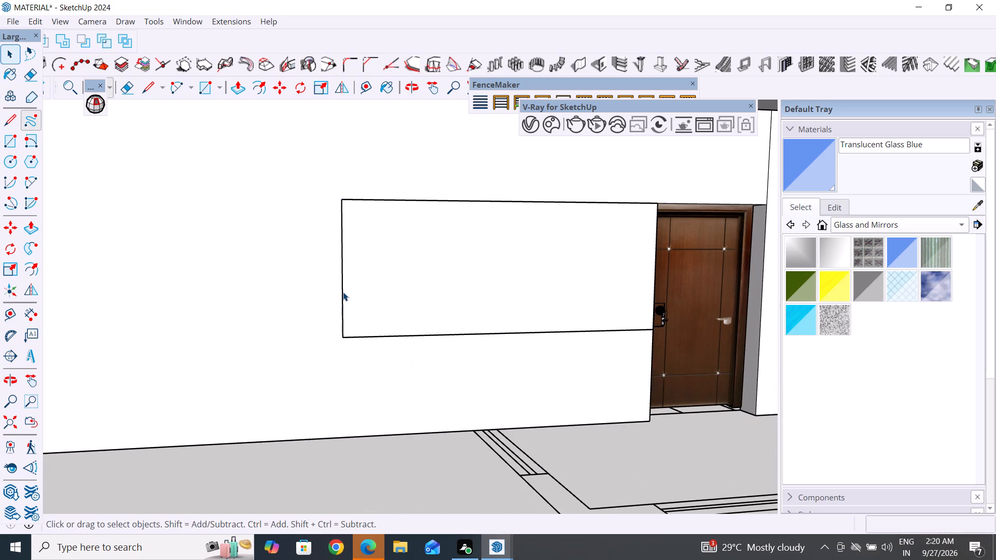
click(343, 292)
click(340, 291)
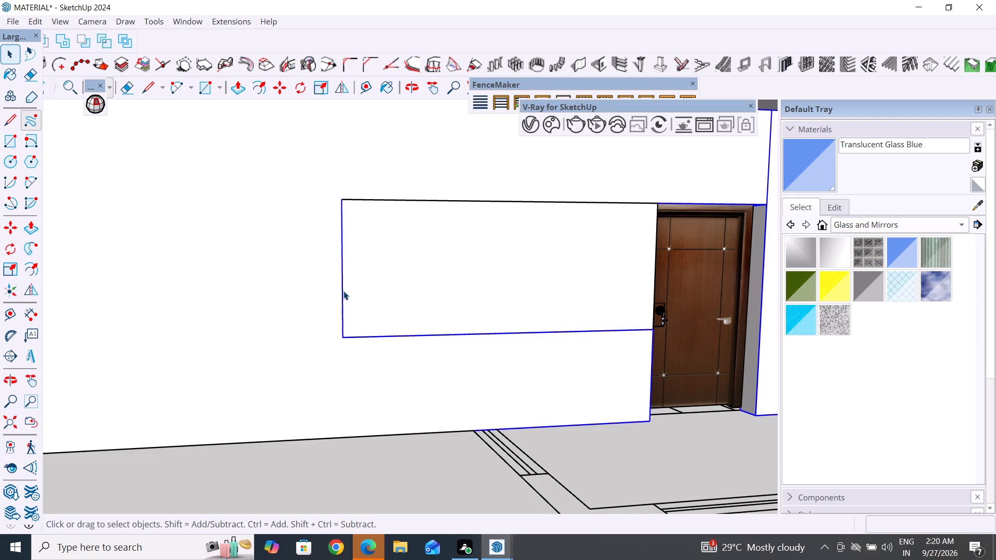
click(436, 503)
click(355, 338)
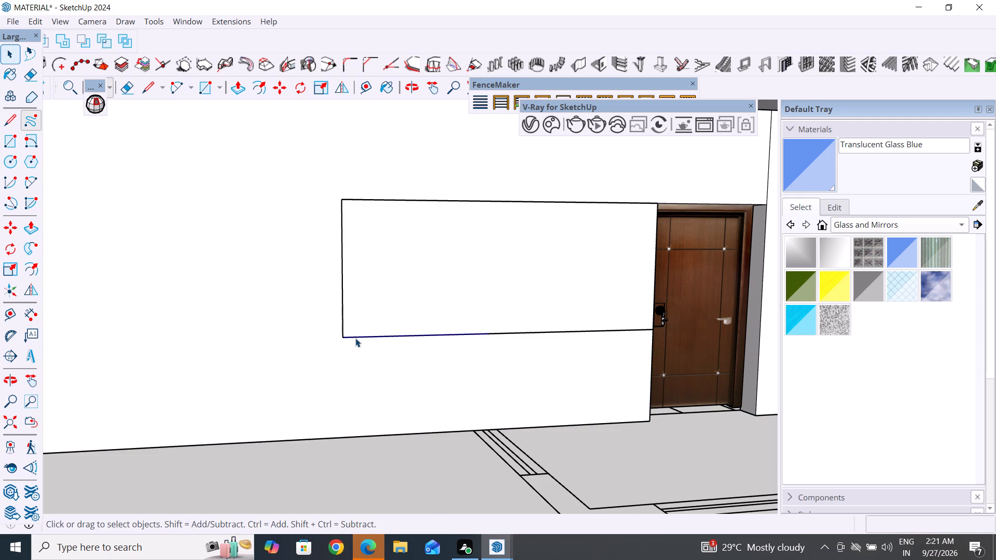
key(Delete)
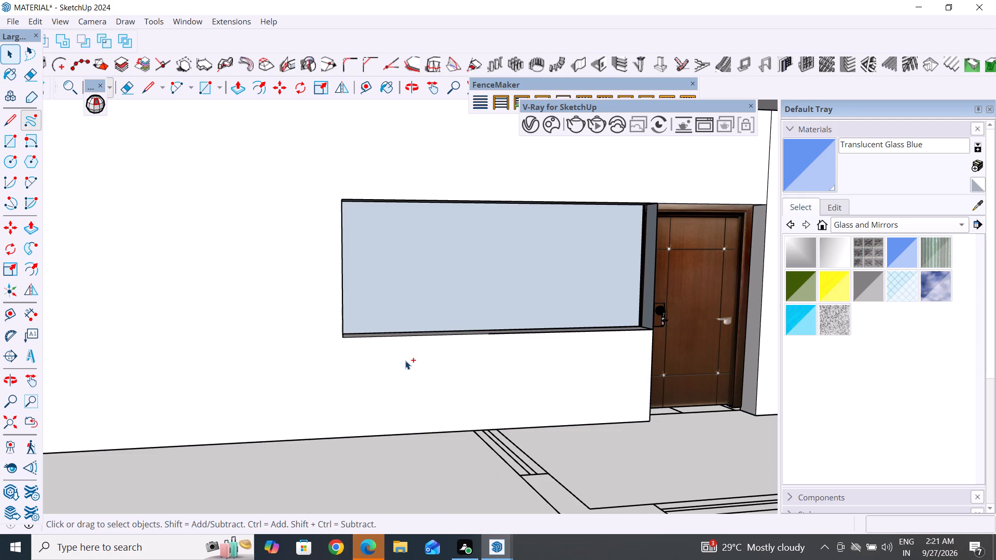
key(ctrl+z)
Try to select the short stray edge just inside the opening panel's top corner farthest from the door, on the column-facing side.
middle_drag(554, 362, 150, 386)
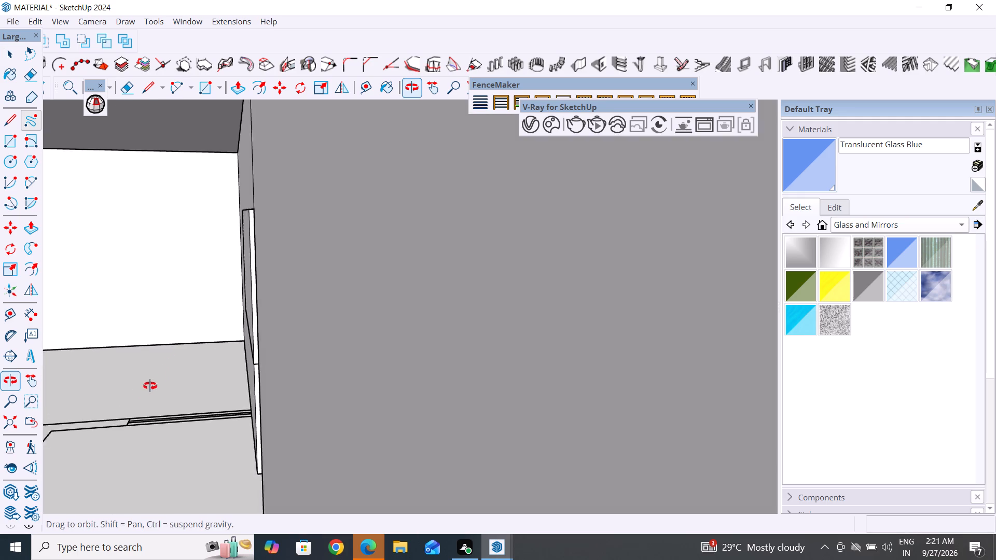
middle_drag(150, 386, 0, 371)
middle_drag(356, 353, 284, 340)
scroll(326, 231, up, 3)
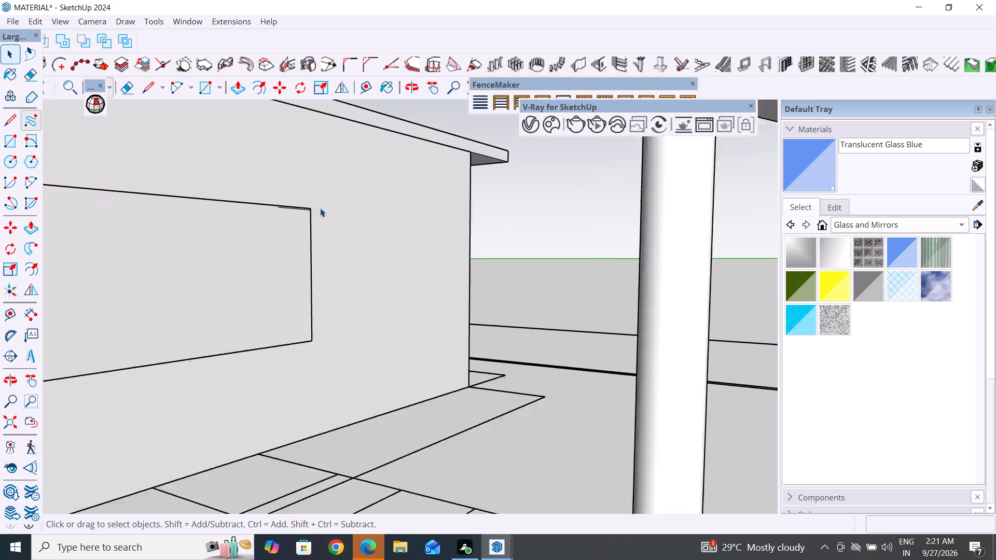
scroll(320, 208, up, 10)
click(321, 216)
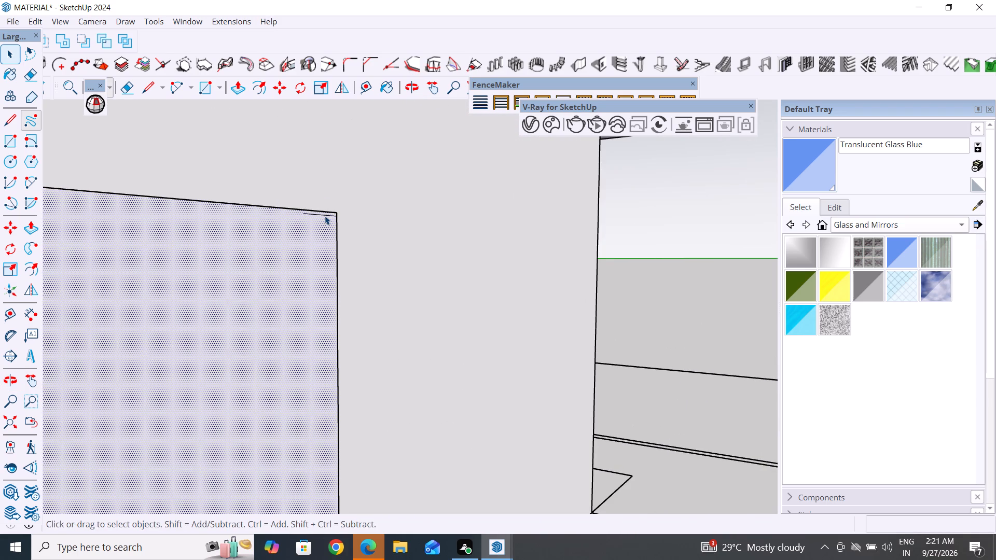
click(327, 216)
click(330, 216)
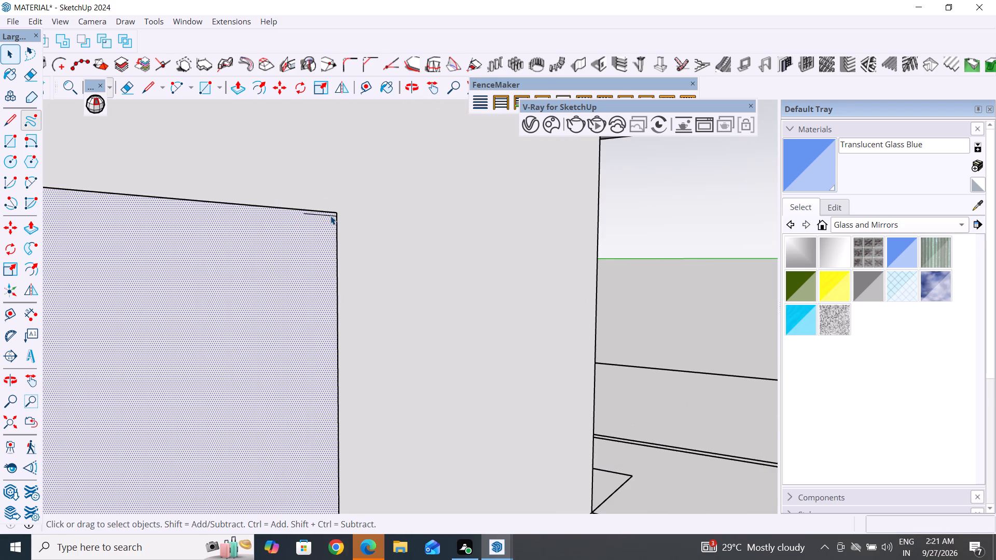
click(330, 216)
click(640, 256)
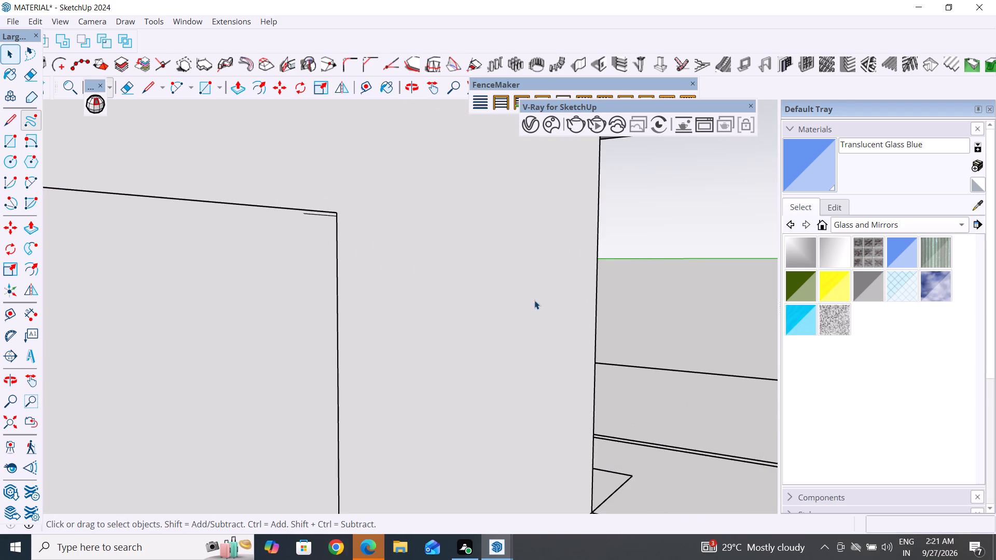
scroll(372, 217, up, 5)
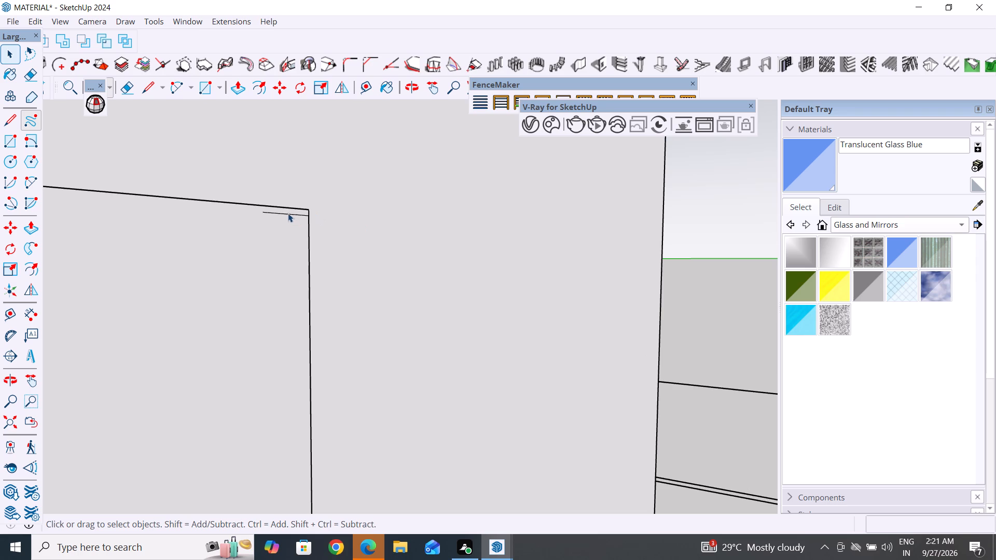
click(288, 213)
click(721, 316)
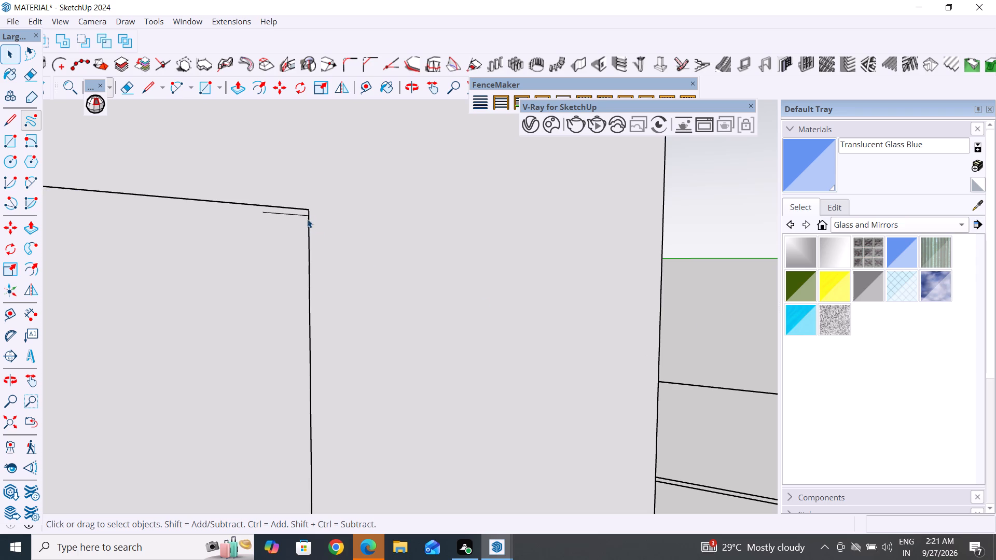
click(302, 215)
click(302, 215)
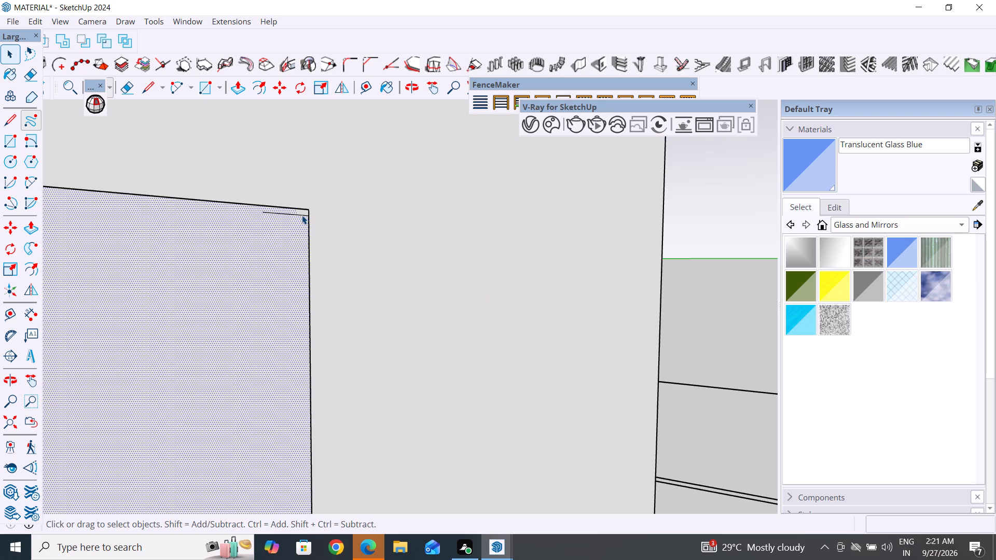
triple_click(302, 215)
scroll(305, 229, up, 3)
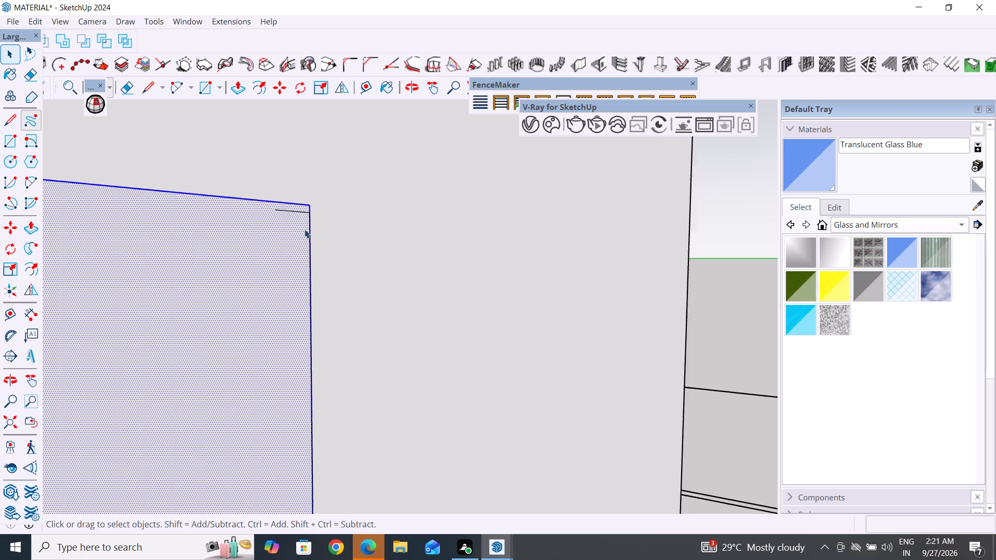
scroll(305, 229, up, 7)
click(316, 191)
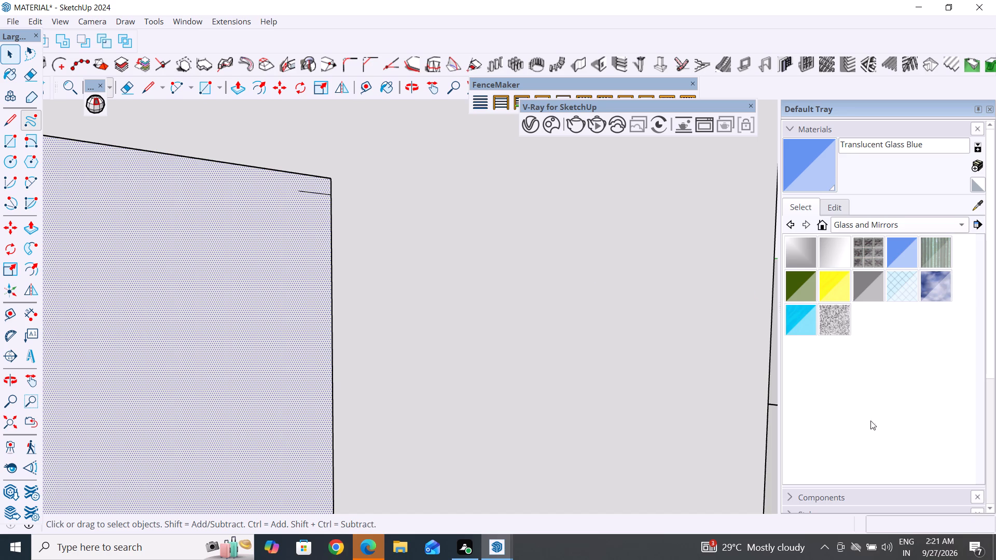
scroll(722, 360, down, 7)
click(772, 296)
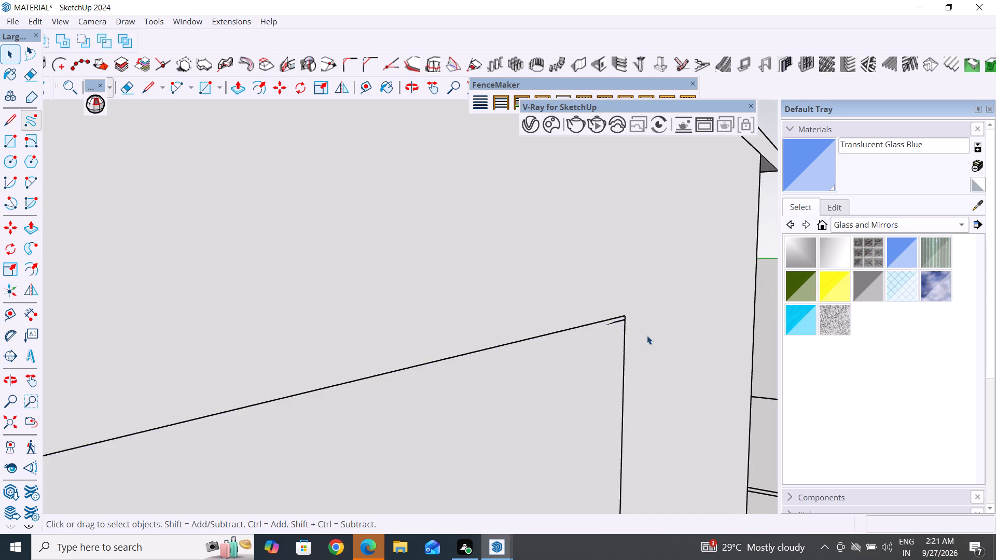
Delete the panel face lying flush with the wall on the opening's column-facing side.
scroll(574, 317, up, 4)
scroll(583, 325, down, 2)
scroll(539, 331, down, 12)
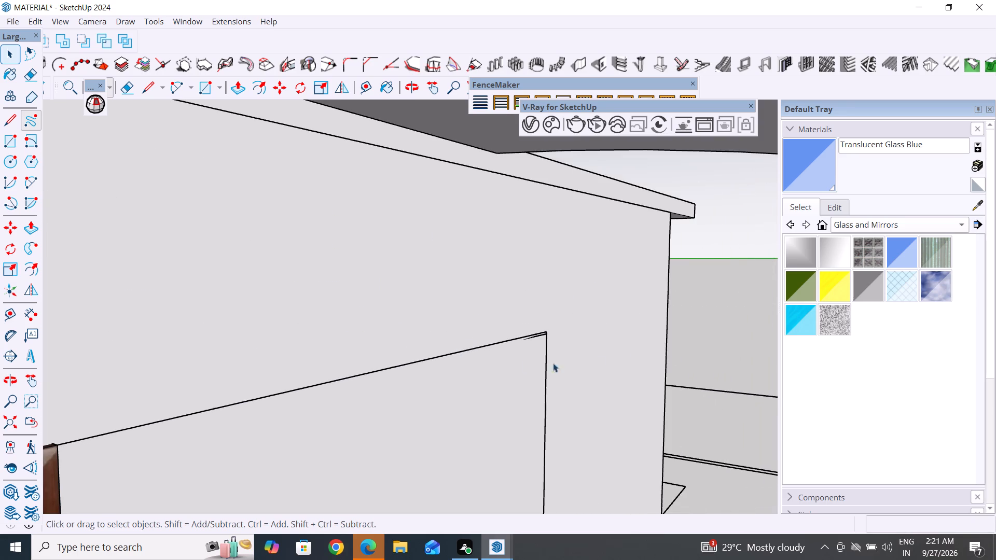
scroll(728, 343, up, 4)
scroll(762, 327, down, 3)
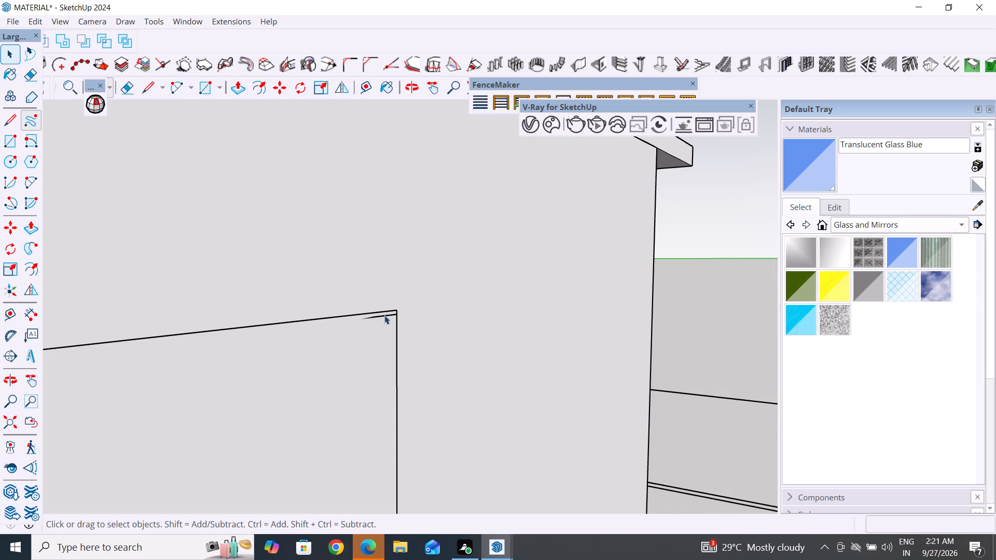
click(389, 317)
key(Delete)
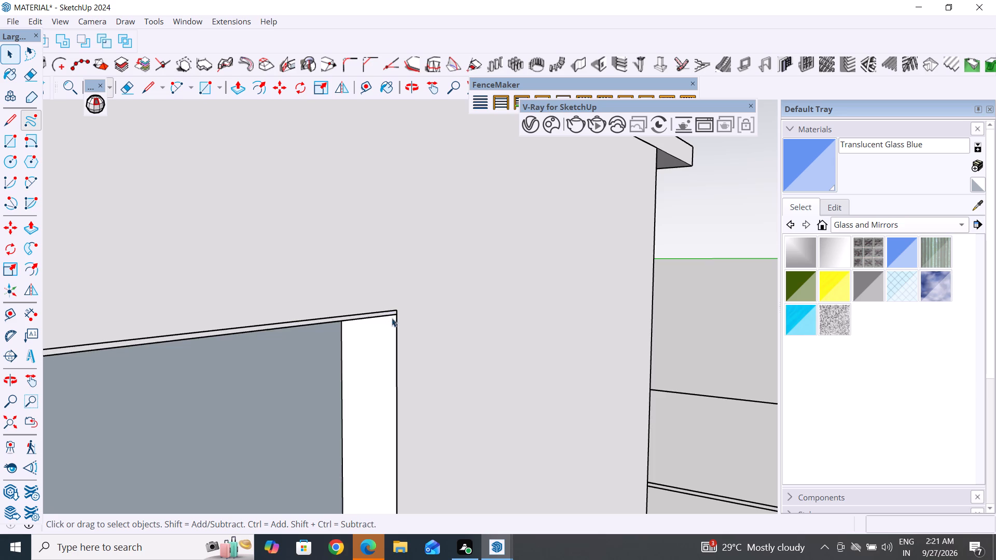
Delete the remaining panel face set back inside the opening.
scroll(400, 320, down, 7)
middle_drag(362, 354, 357, 261)
click(350, 266)
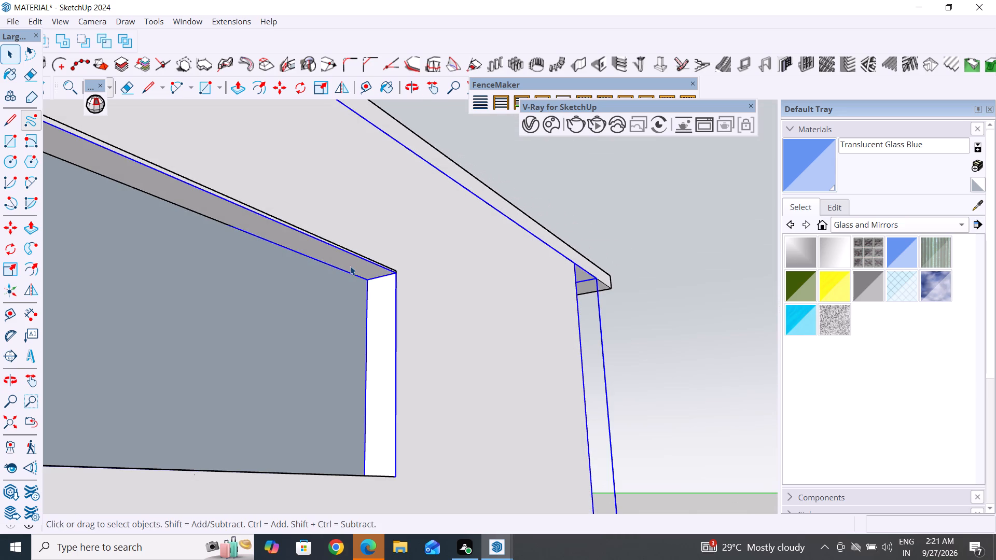
click(334, 316)
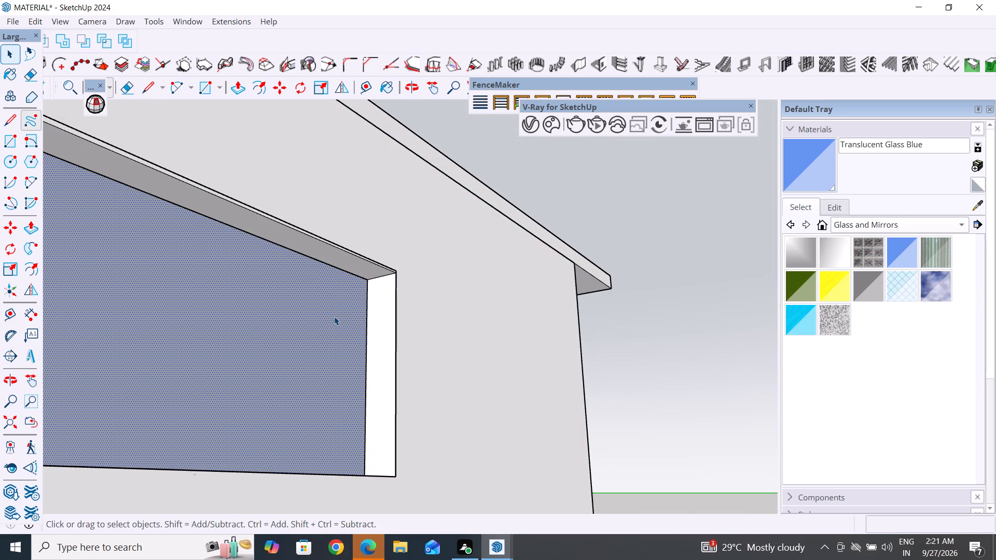
key(Delete)
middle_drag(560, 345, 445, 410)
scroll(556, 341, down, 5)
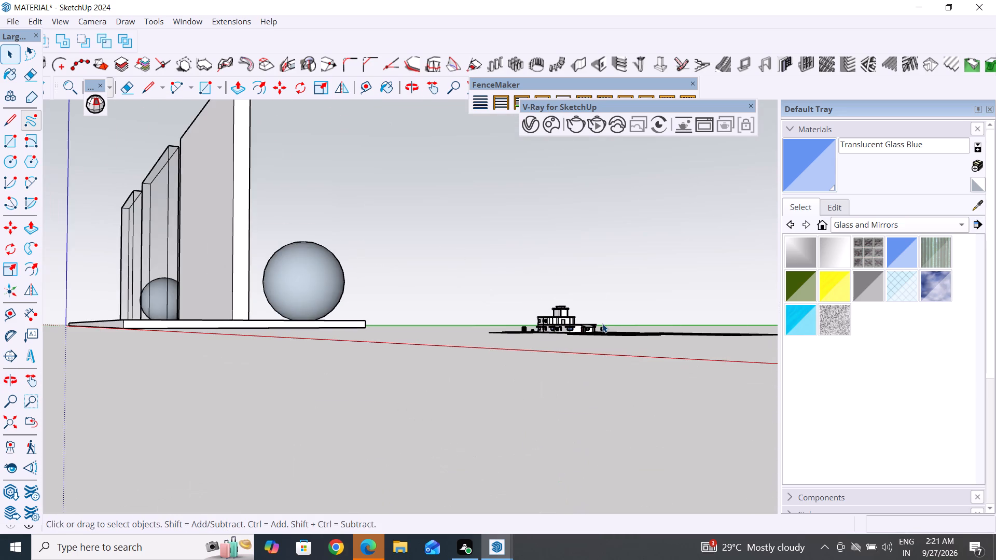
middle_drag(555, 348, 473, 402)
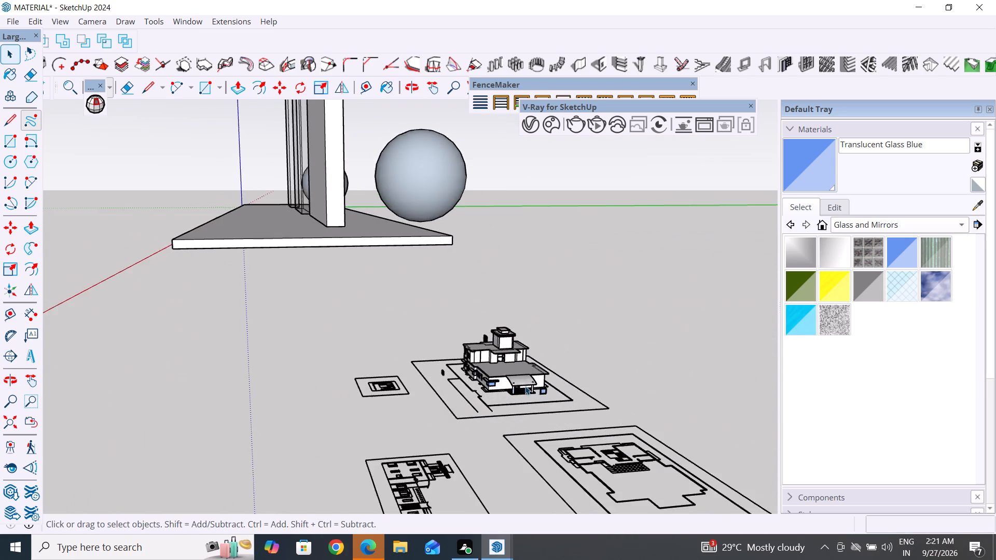
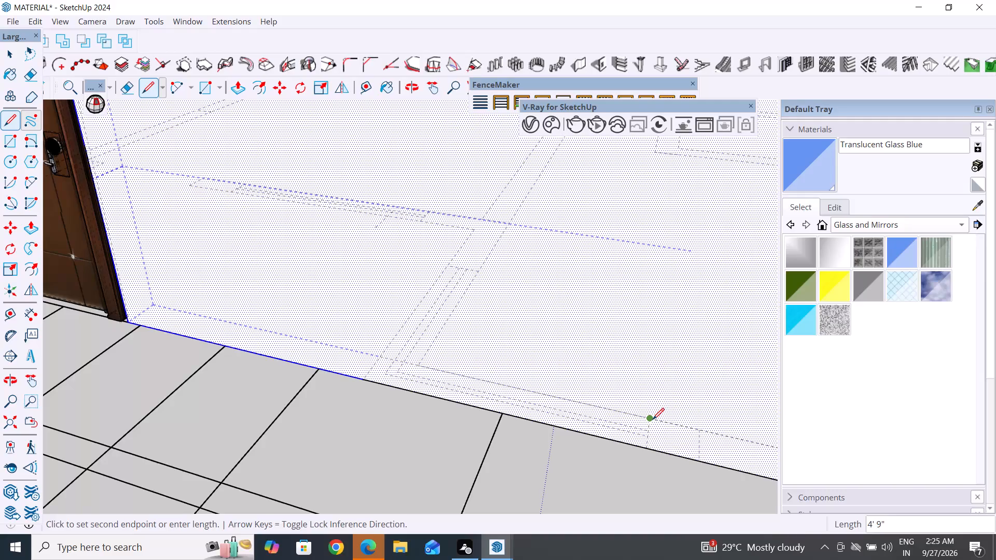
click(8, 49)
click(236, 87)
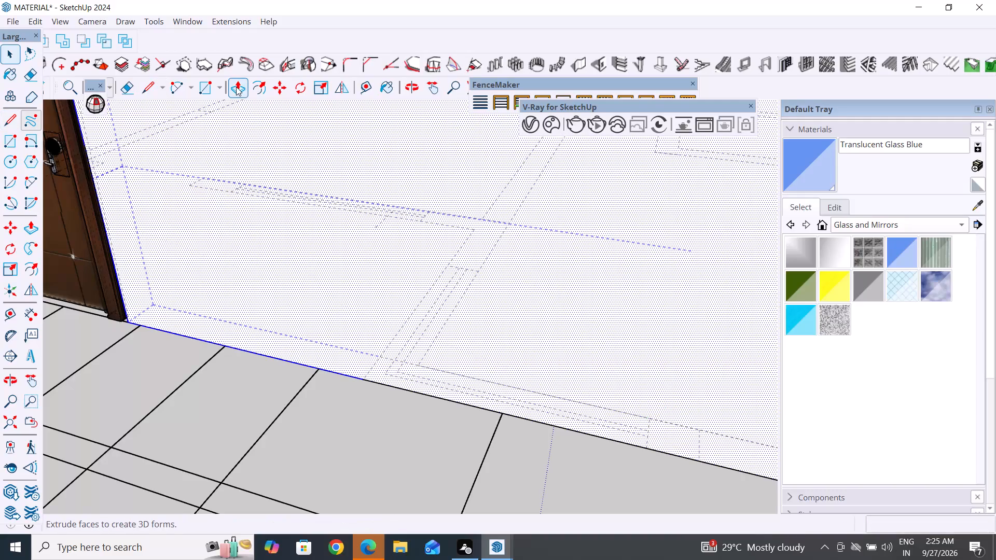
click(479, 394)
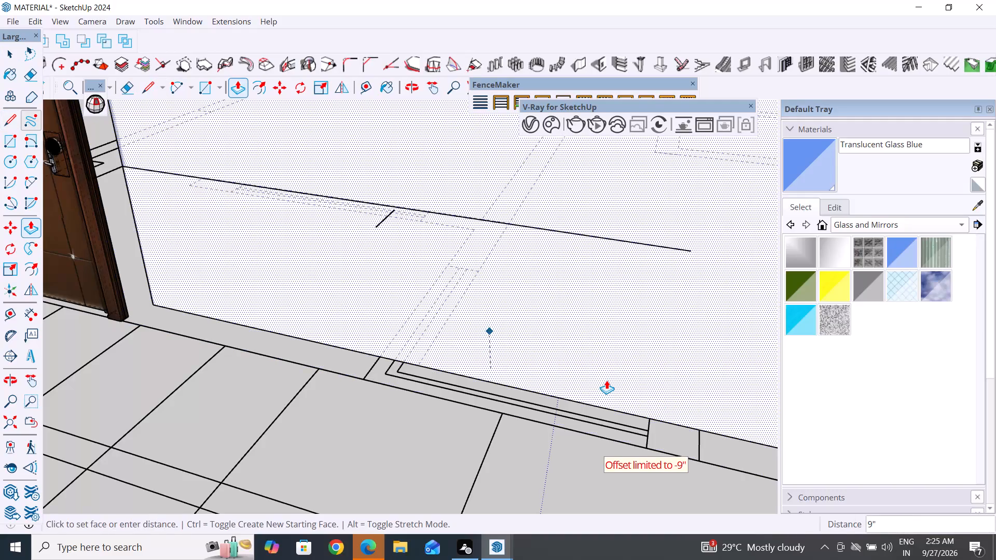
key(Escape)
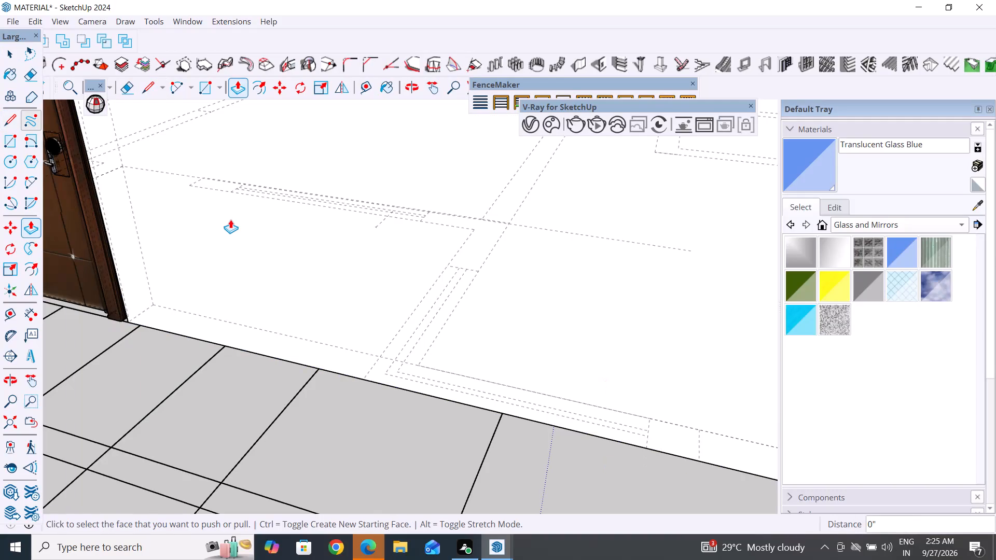
Draw a 9" by 4' 9" rectangle over the wall-base strip beside the wooden door.
click(3, 55)
click(11, 140)
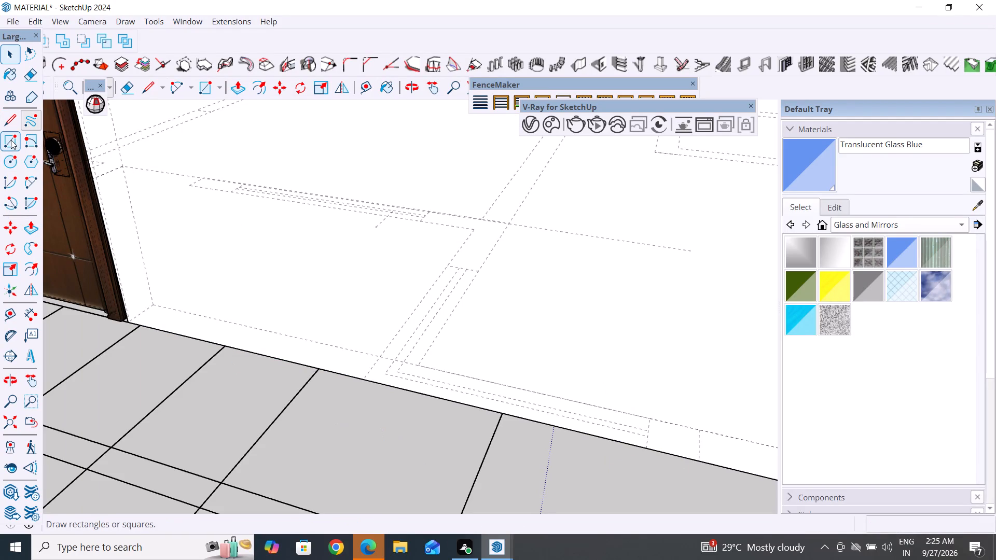
scroll(632, 414, up, 6)
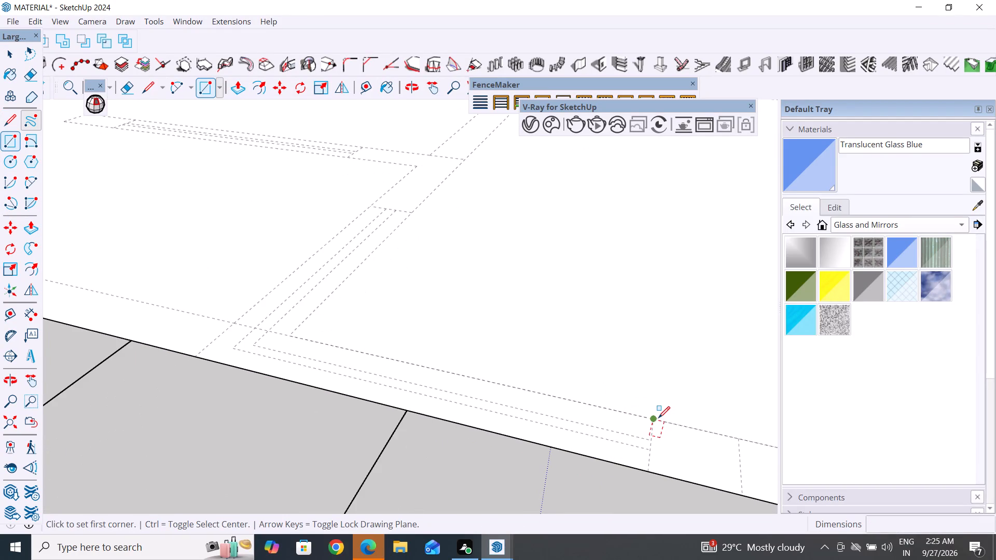
click(657, 418)
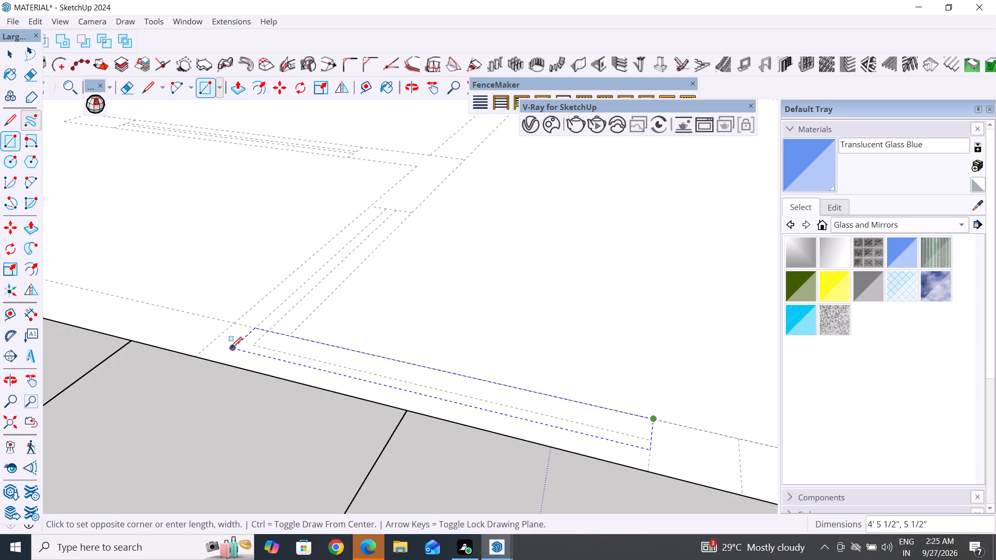
click(197, 355)
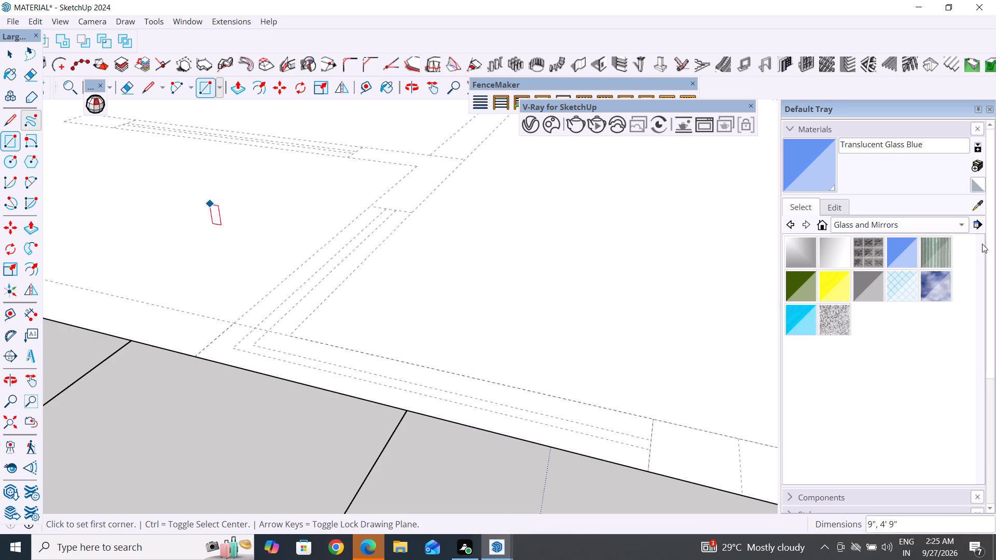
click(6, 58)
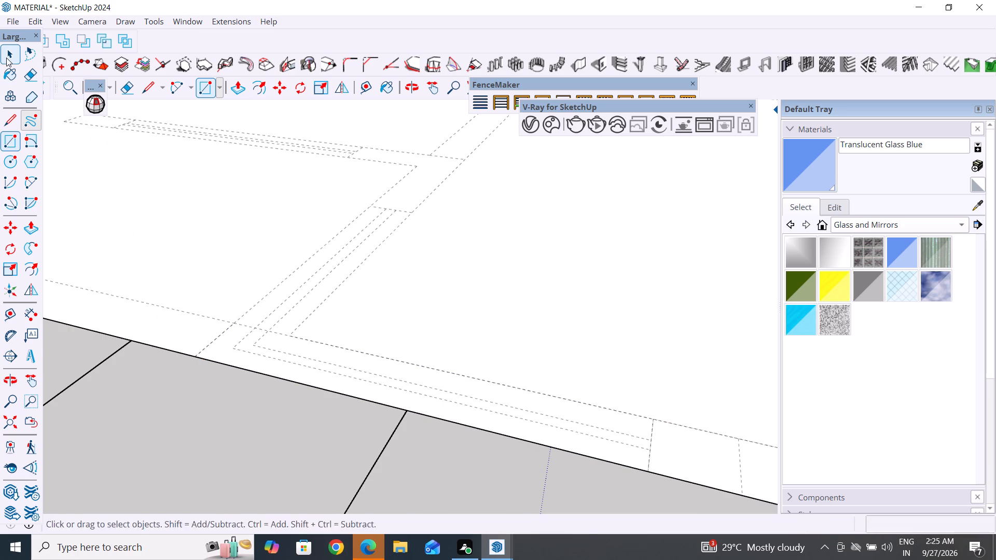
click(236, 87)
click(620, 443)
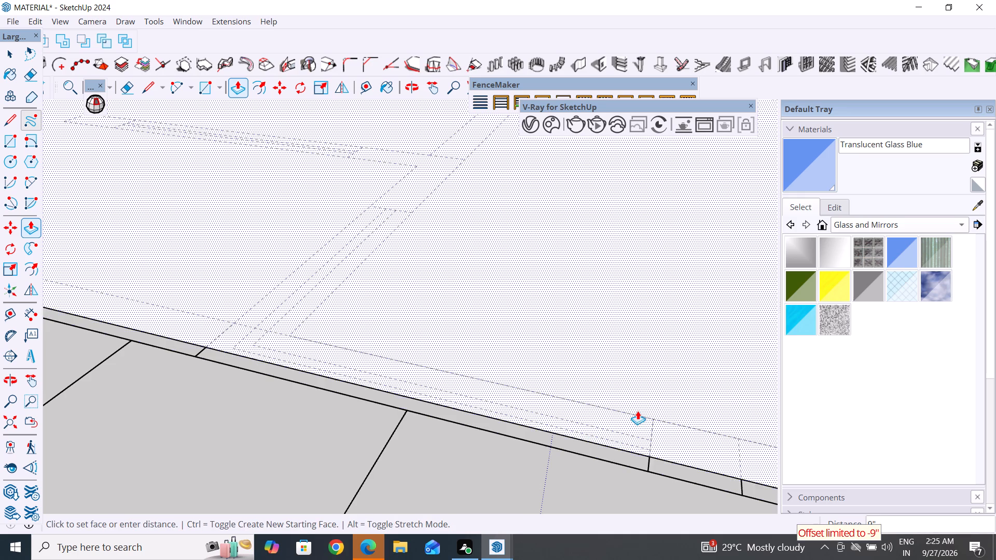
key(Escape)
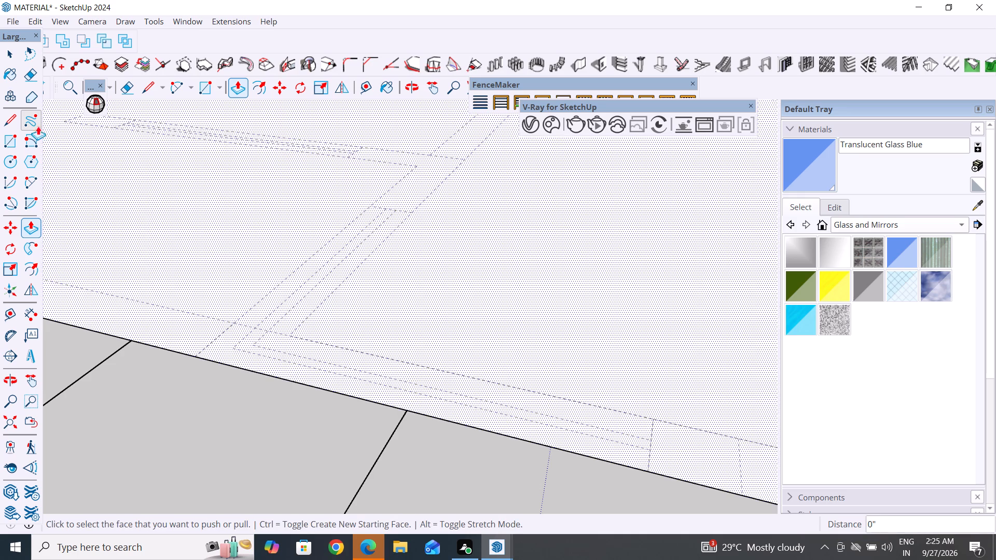
Select all the connected geometry of the building walls and make it a group.
click(2, 58)
triple_click(449, 310)
click(449, 310)
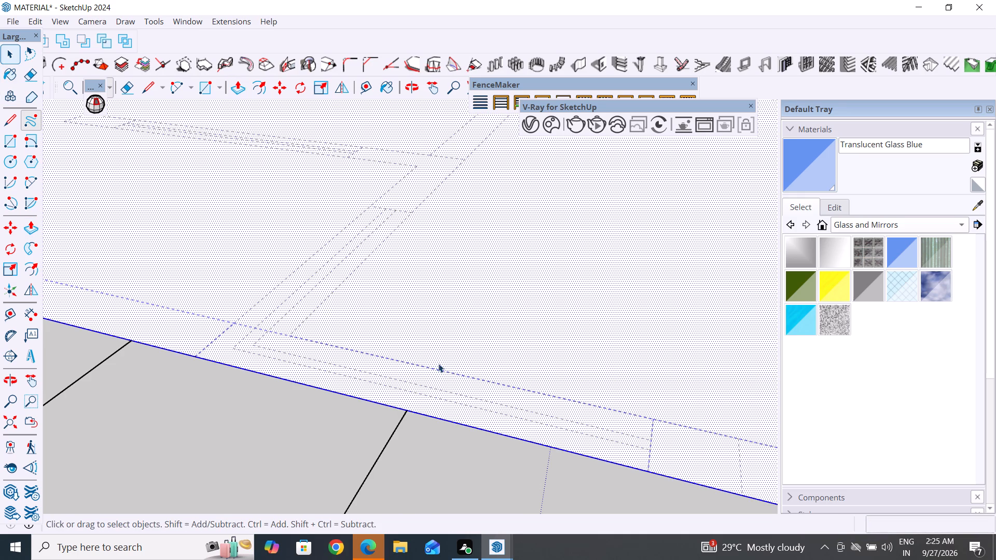
scroll(434, 346, down, 20)
scroll(434, 346, down, 1)
middle_drag(510, 314, 428, 190)
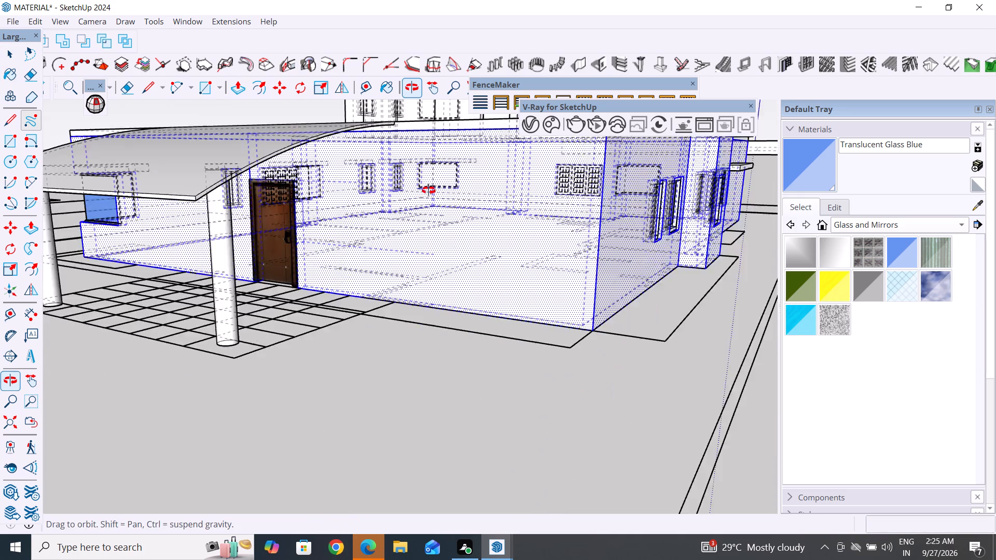
middle_drag(428, 190, 442, 223)
right_click(460, 205)
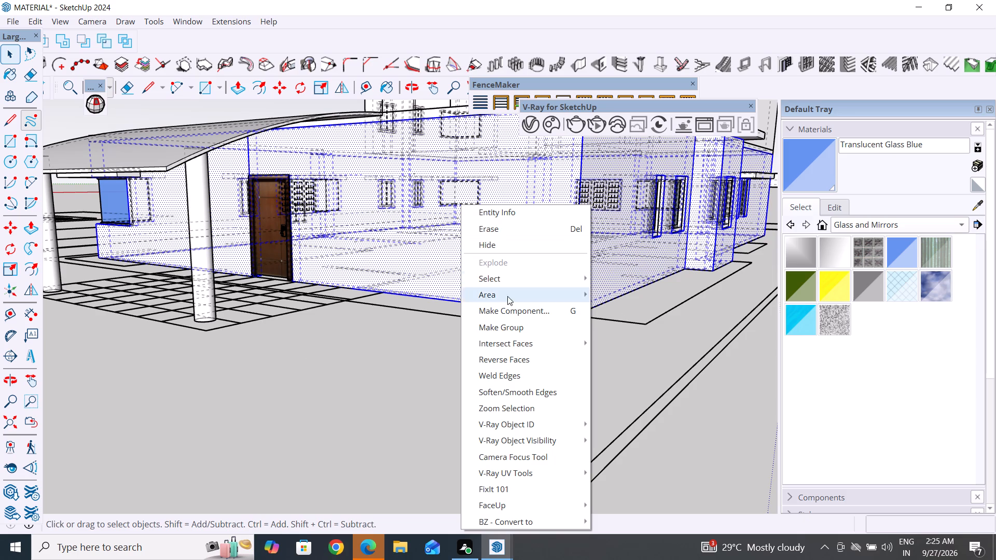
click(508, 325)
click(430, 395)
Draw a separate rectangle 4' 9" long across the wall thickness, over the same base strip beside the wooden door.
middle_drag(459, 279, 484, 388)
scroll(437, 375, up, 9)
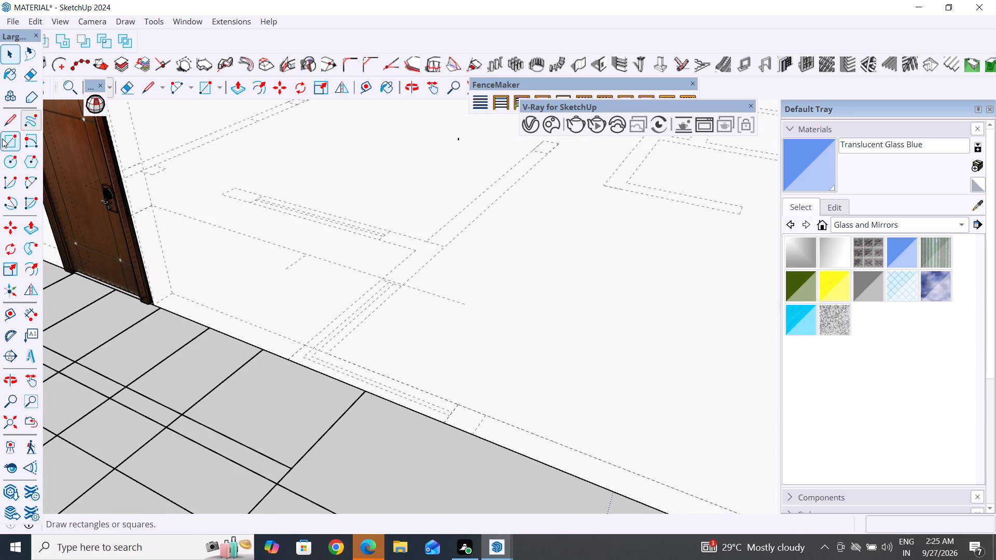
click(16, 144)
scroll(351, 352, up, 4)
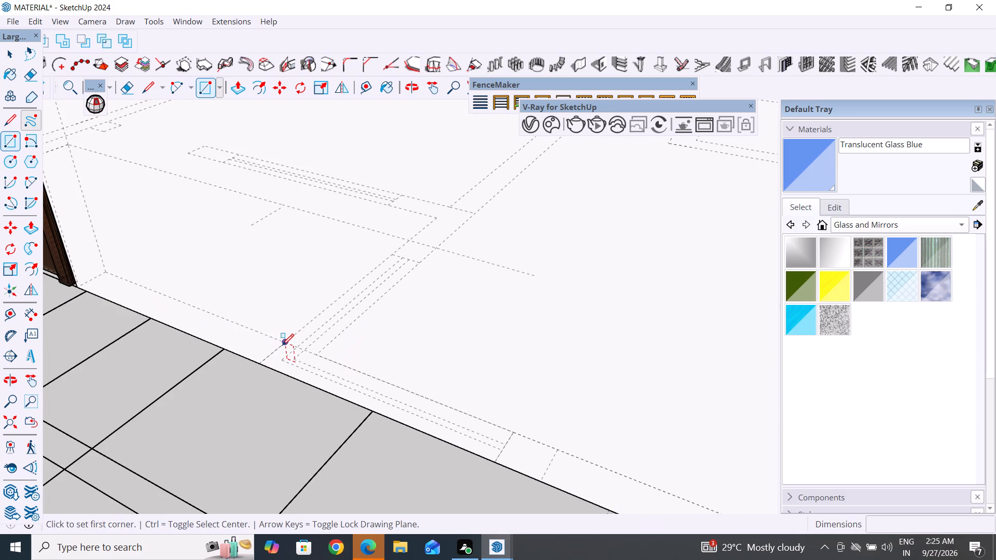
click(284, 345)
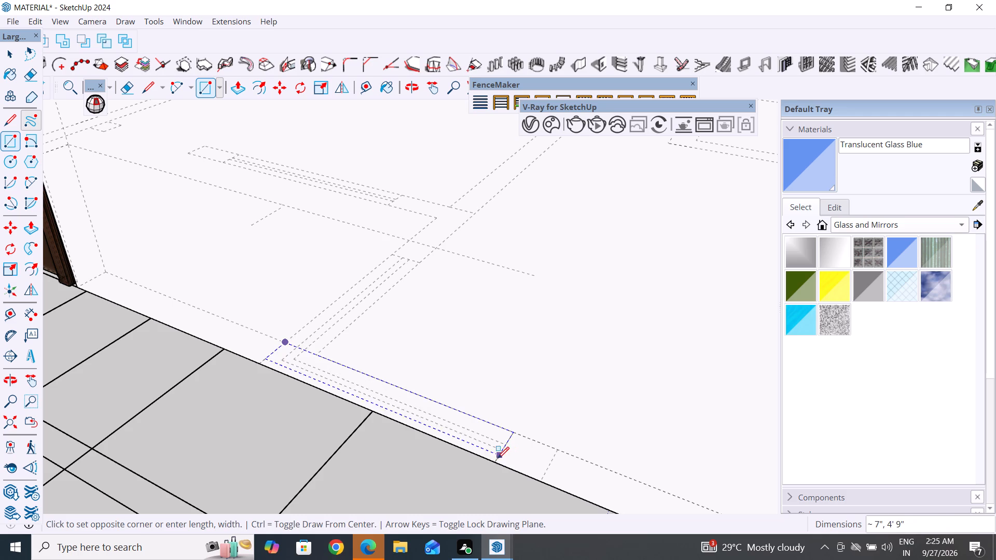
click(496, 459)
Extrude the new base rectangle upward 4' into a block.
click(4, 47)
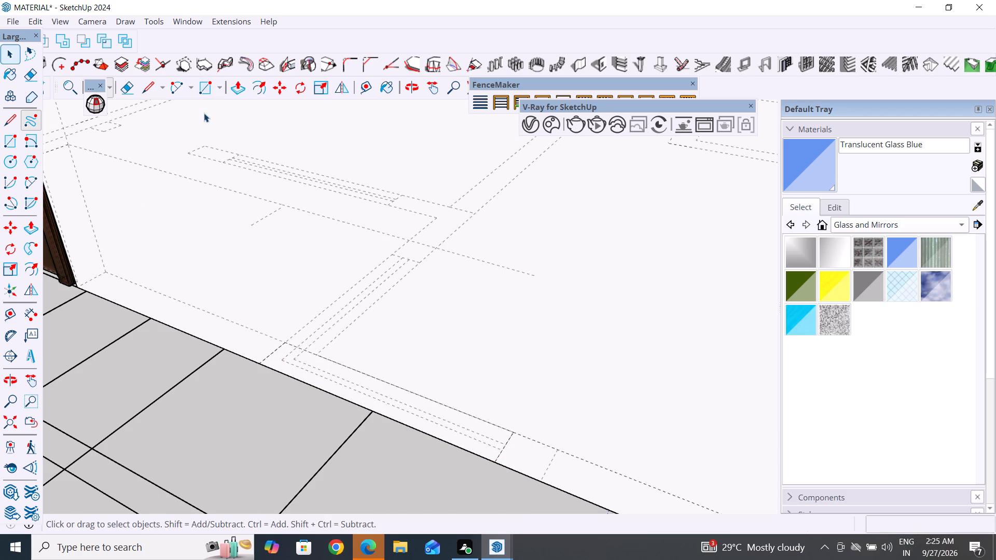
click(237, 86)
click(400, 402)
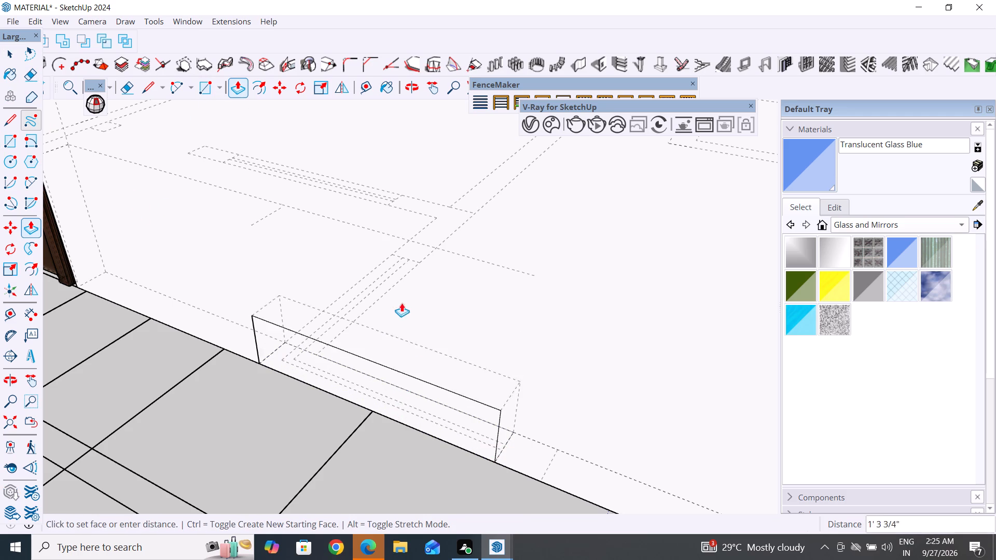
scroll(436, 288, down, 12)
middle_drag(436, 288, 442, 138)
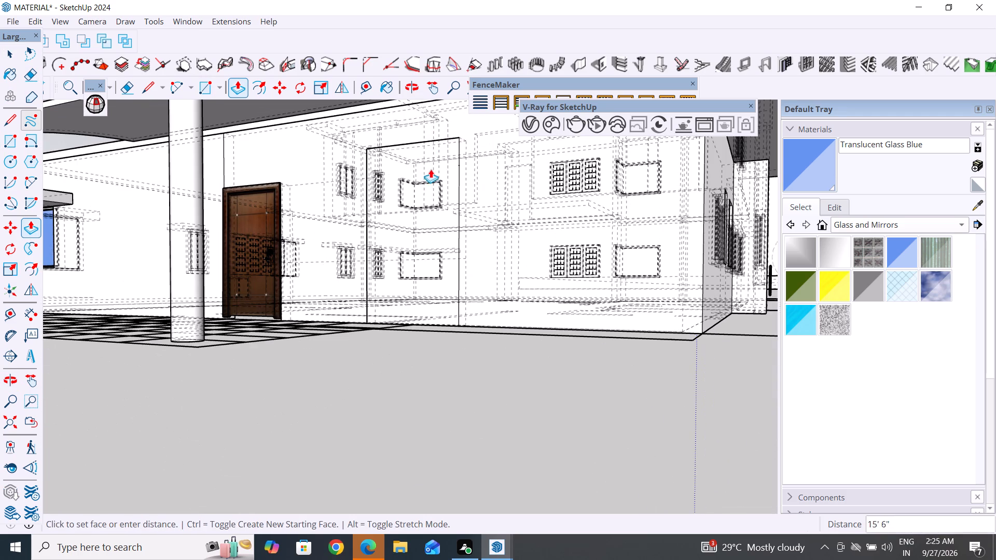
text(4')
key(Return)
Pull the block's porch-side face outward from the wall by about 1' 8 3/4".
click(402, 284)
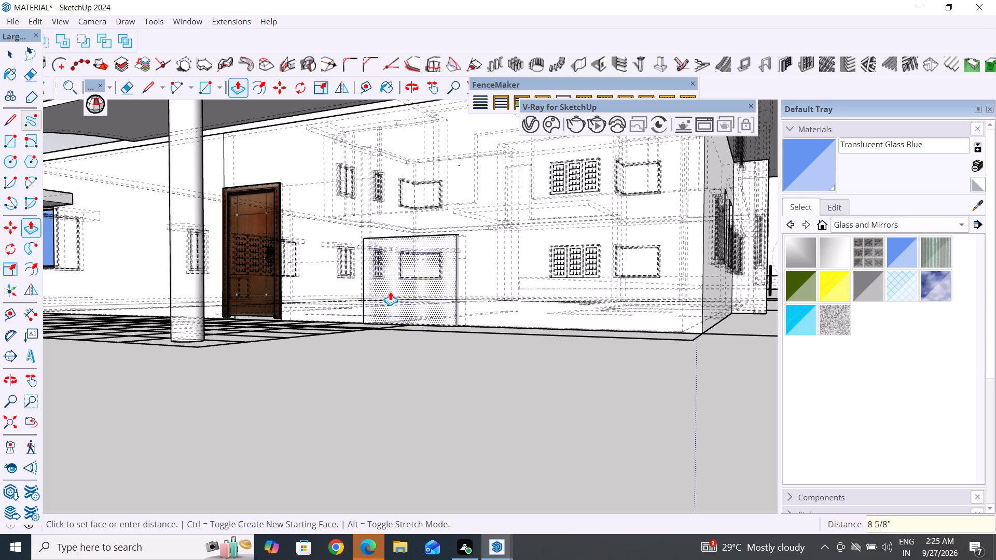
click(382, 292)
Pull the block's opposite face into the building interior by about 4' 2 3/8".
middle_drag(502, 317, 0, 395)
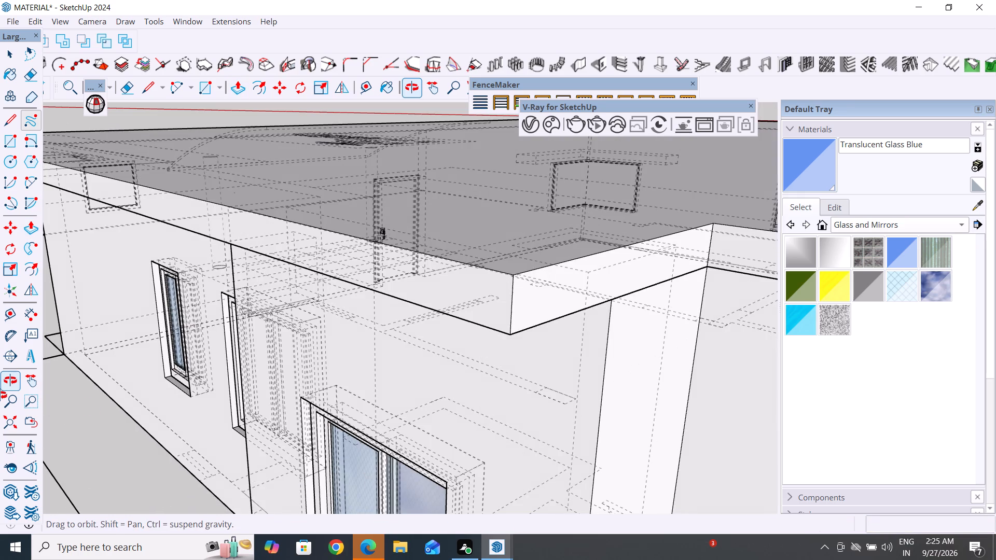
middle_drag(100, 362, 208, 342)
scroll(230, 307, up, 14)
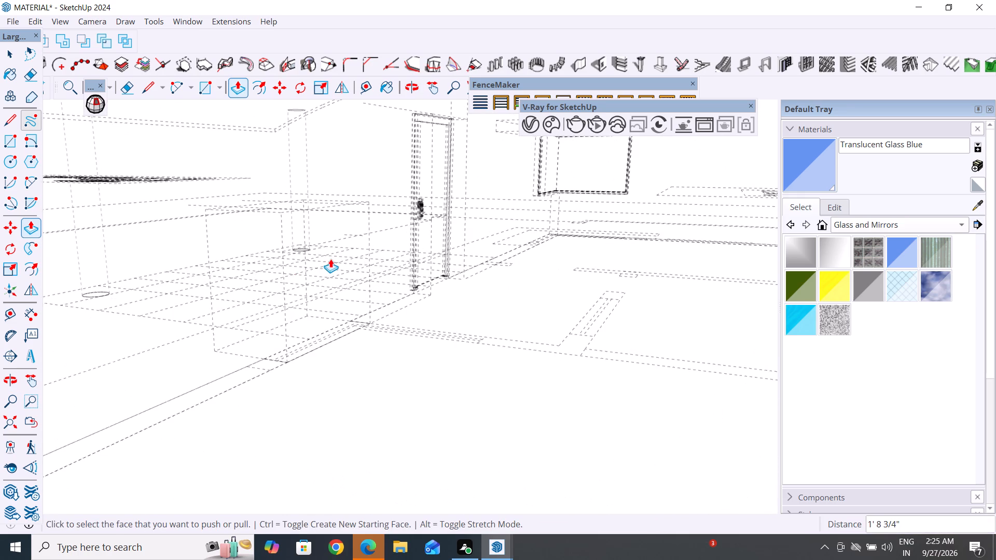
middle_drag(362, 261, 182, 298)
scroll(423, 305, down, 12)
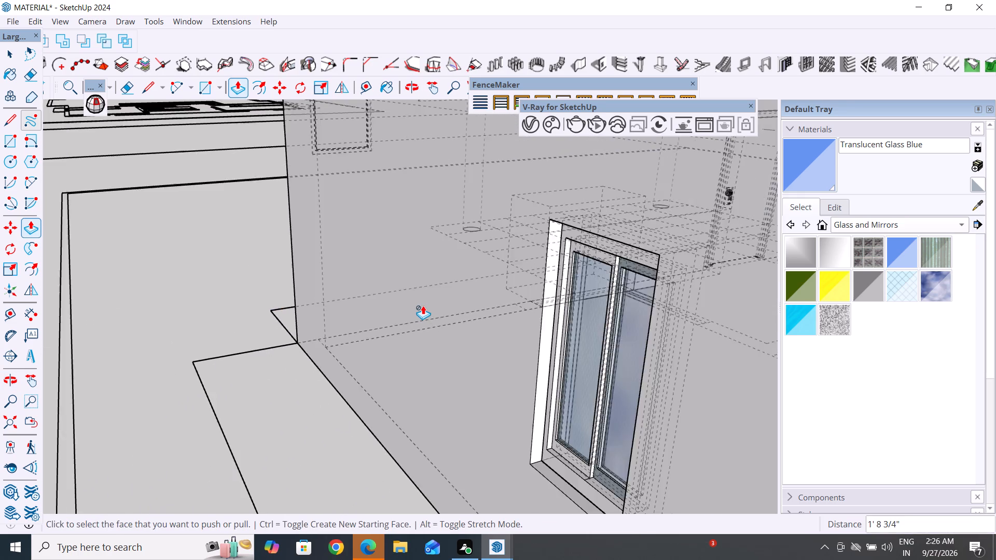
scroll(423, 305, up, 6)
scroll(656, 269, up, 11)
middle_drag(703, 253, 438, 229)
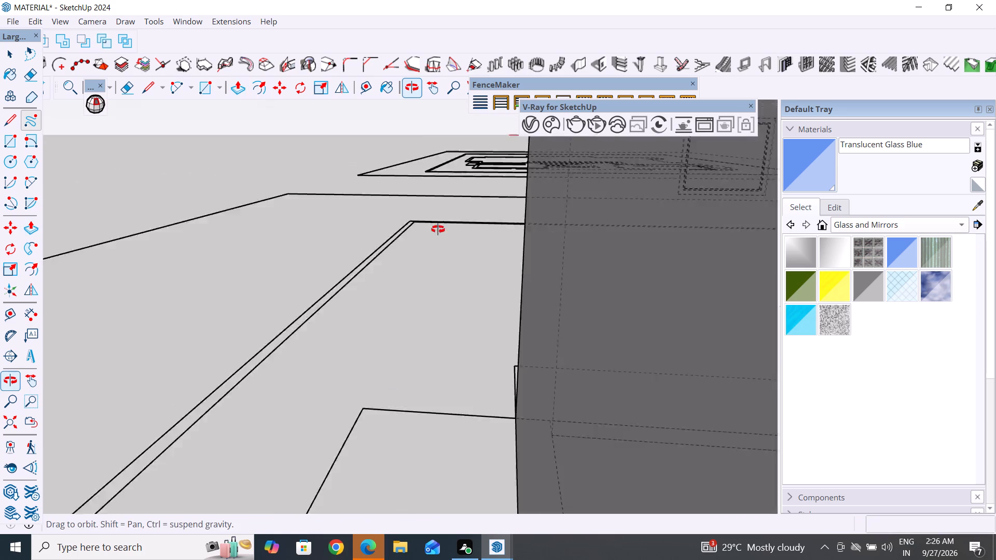
middle_drag(438, 229, 409, 234)
scroll(412, 221, down, 12)
scroll(333, 210, down, 7)
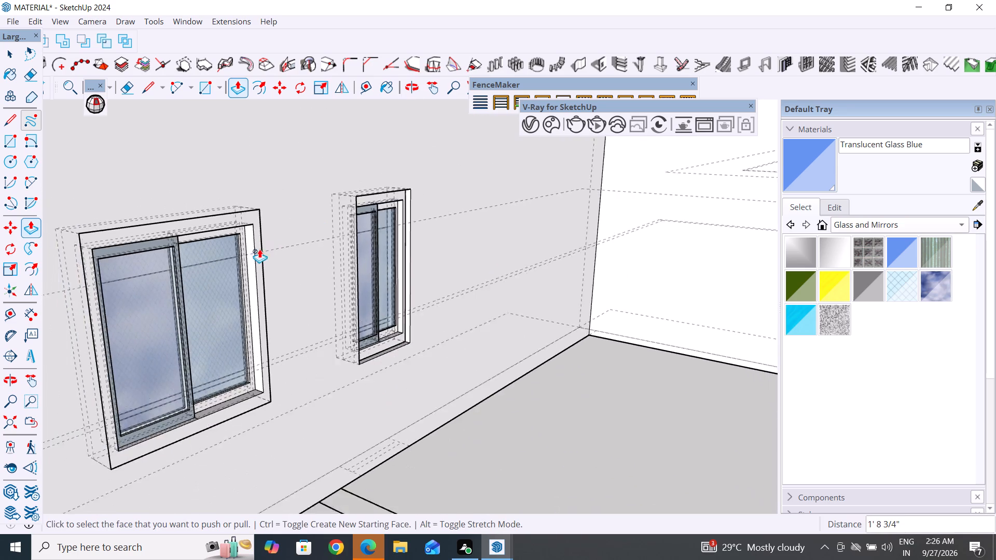
scroll(269, 263, down, 9)
middle_drag(245, 289, 276, 201)
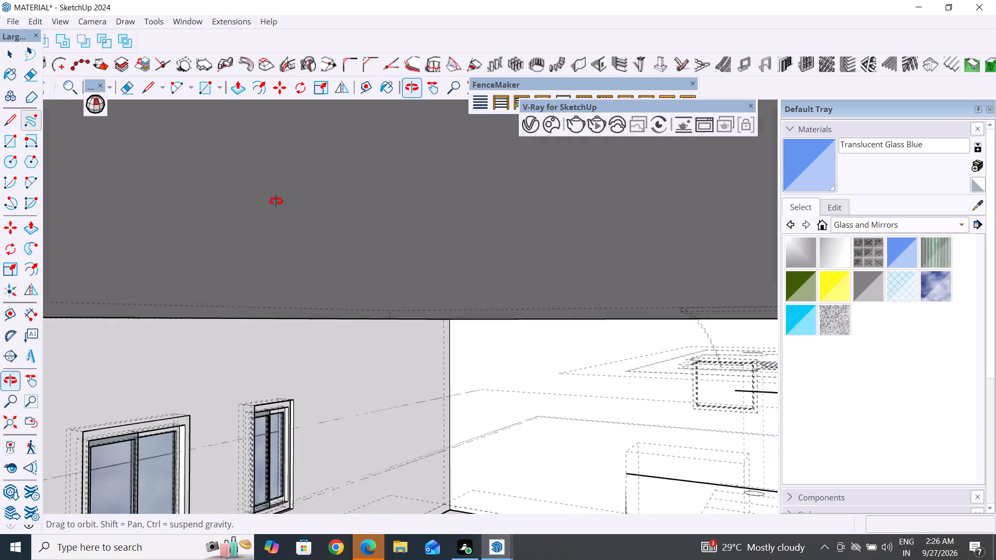
middle_drag(276, 201, 279, 201)
scroll(513, 284, down, 5)
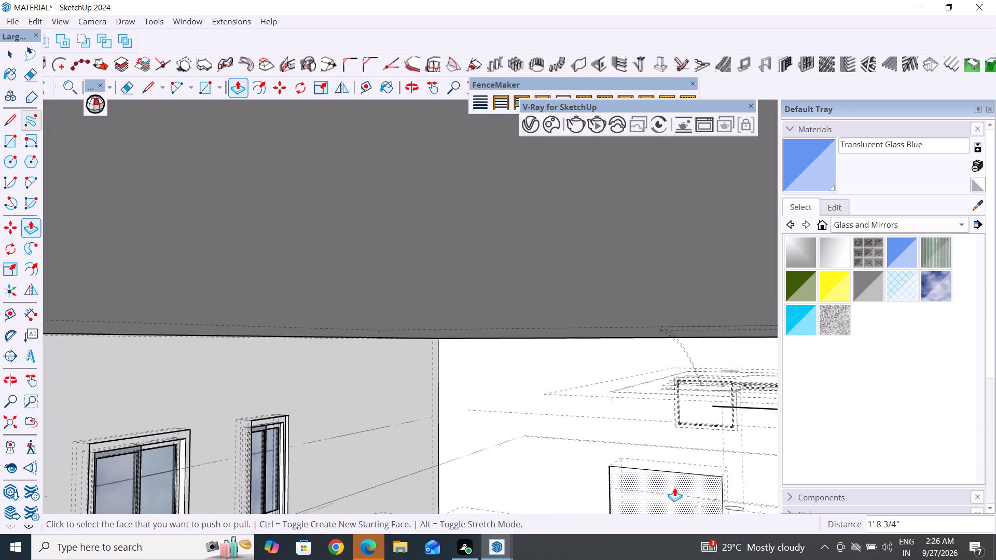
click(674, 487)
click(652, 503)
Select the whole block passing through the wall beside the door and make it a group.
middle_drag(383, 371, 846, 484)
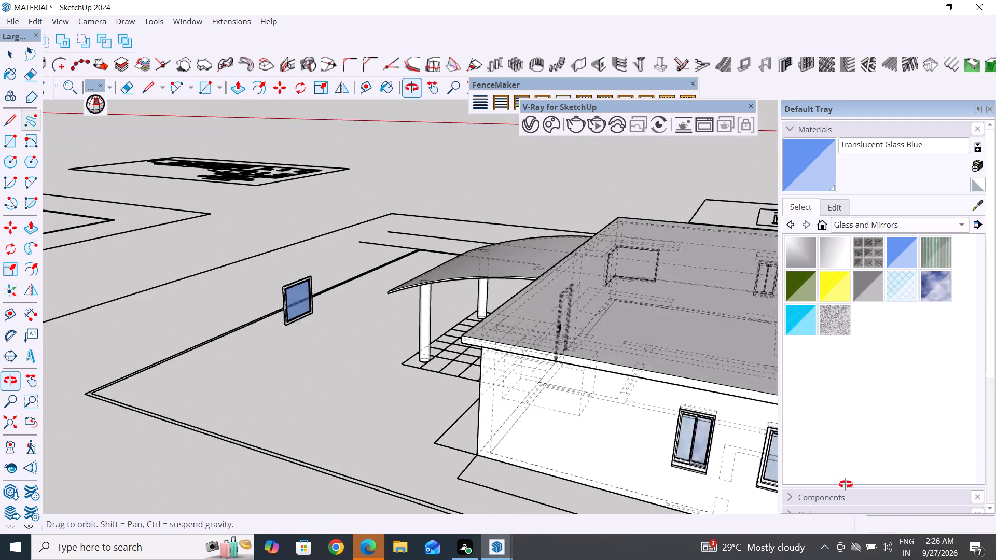
middle_drag(846, 484, 871, 492)
middle_drag(267, 457, 675, 471)
click(17, 43)
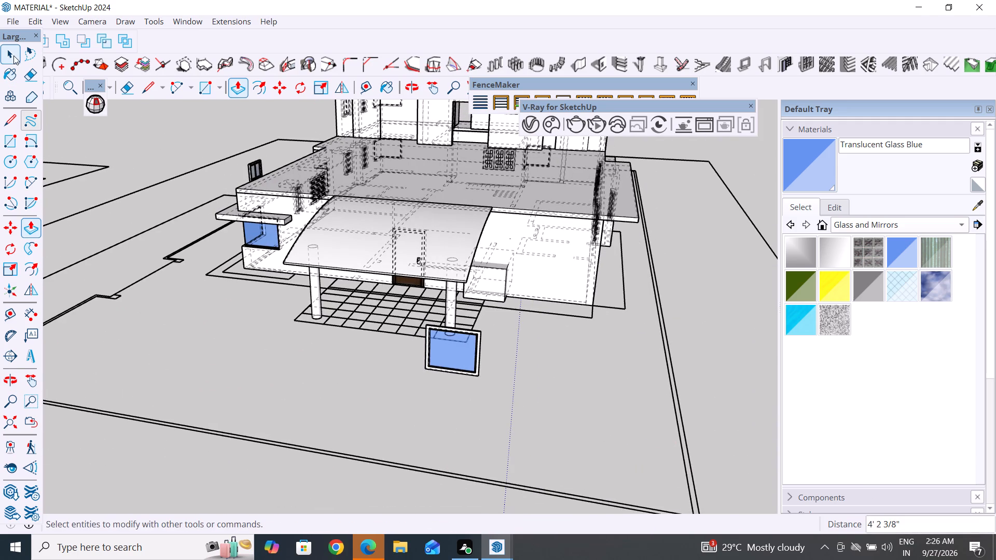
click(13, 56)
middle_drag(672, 400, 600, 353)
double_click(703, 320)
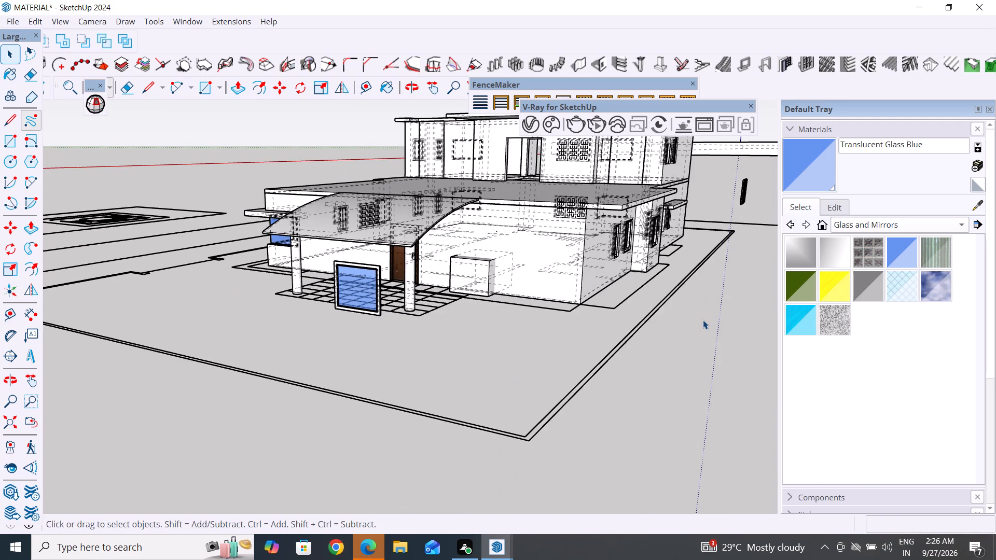
scroll(540, 294, up, 10)
triple_click(420, 249)
click(420, 249)
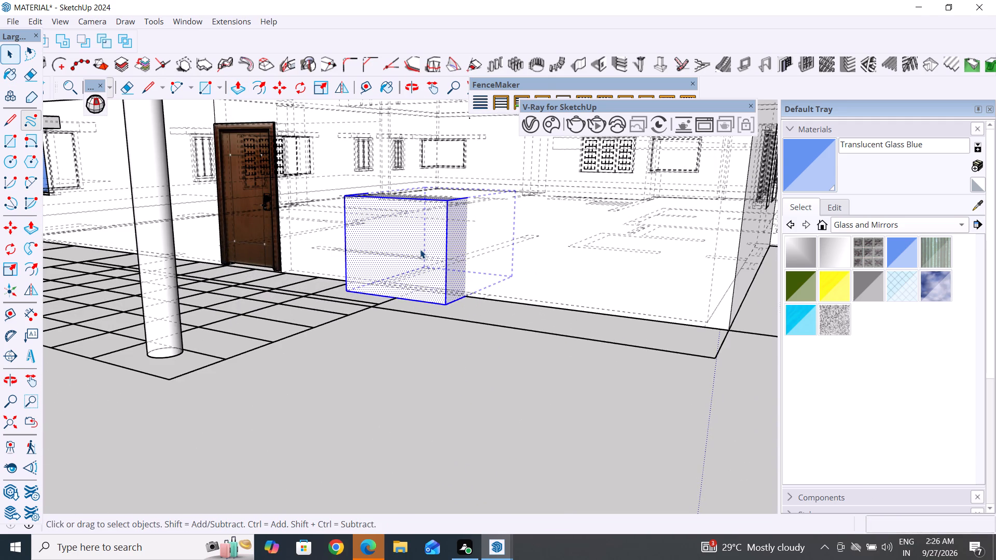
right_click(420, 249)
click(485, 125)
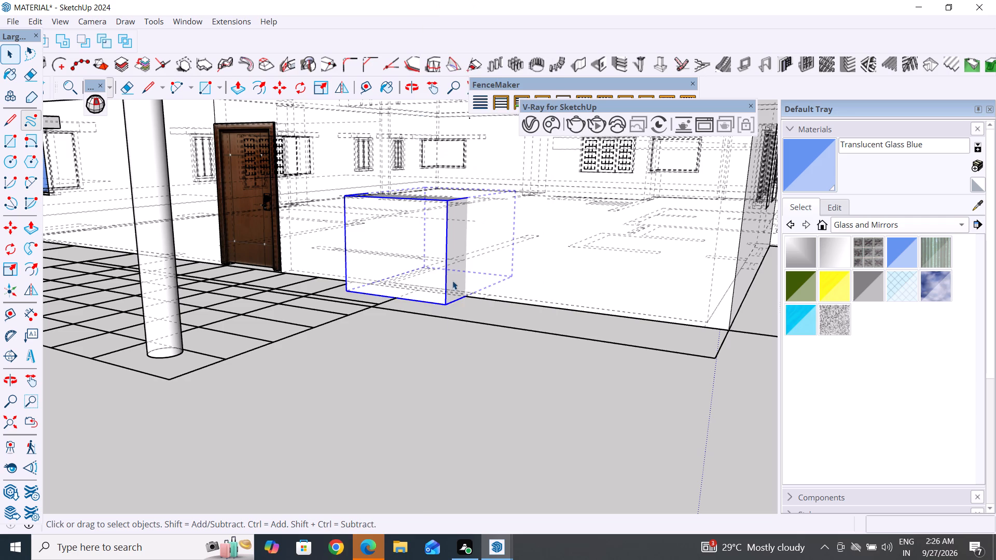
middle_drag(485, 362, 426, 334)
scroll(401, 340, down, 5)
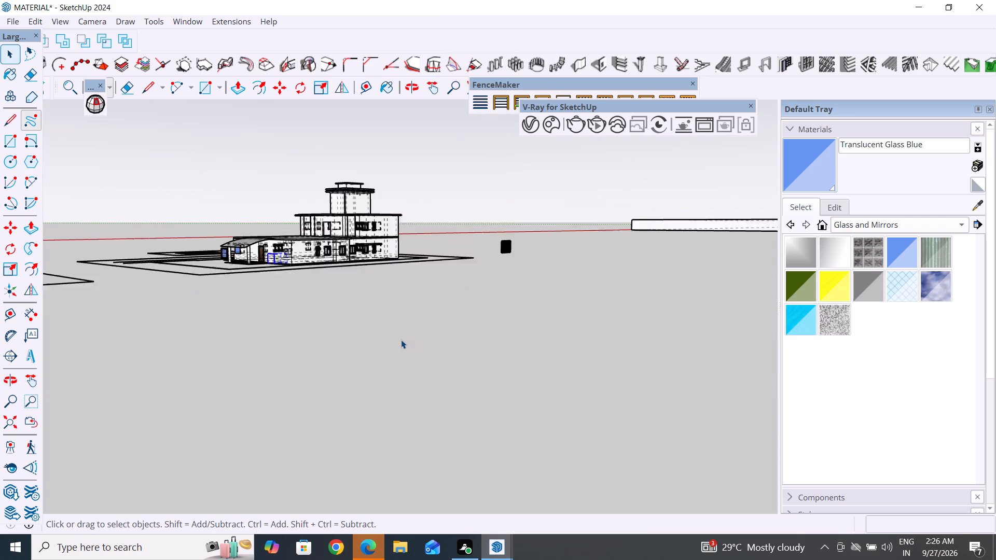
Move the grouped block beside the door straight up by 3'.
scroll(394, 335, down, 5)
middle_drag(321, 312, 408, 358)
scroll(353, 334, up, 11)
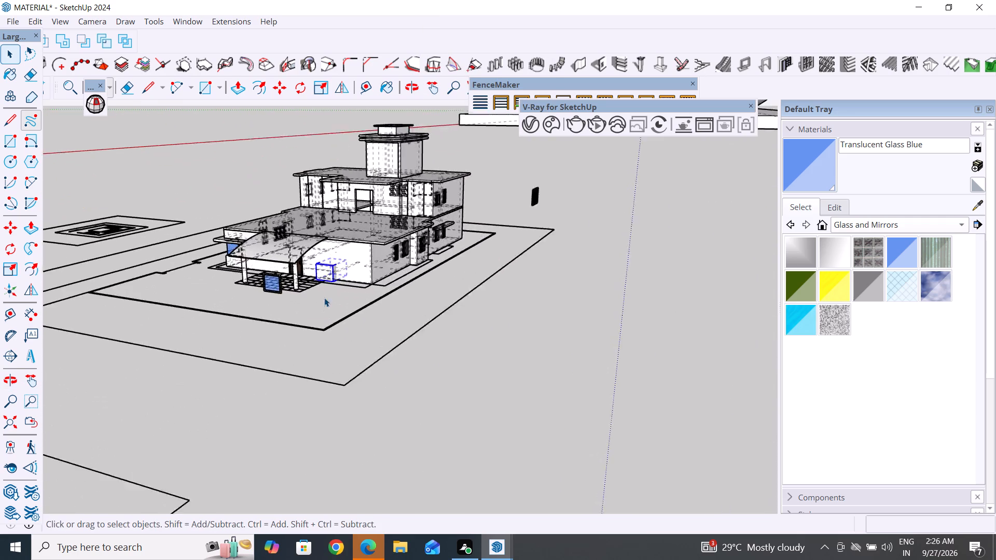
scroll(324, 298, up, 19)
key(m)
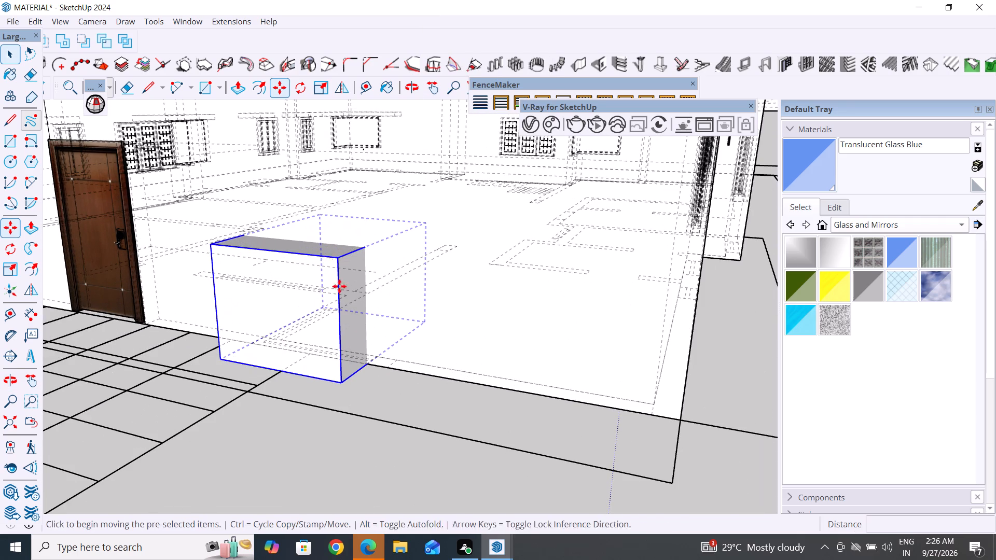
click(368, 367)
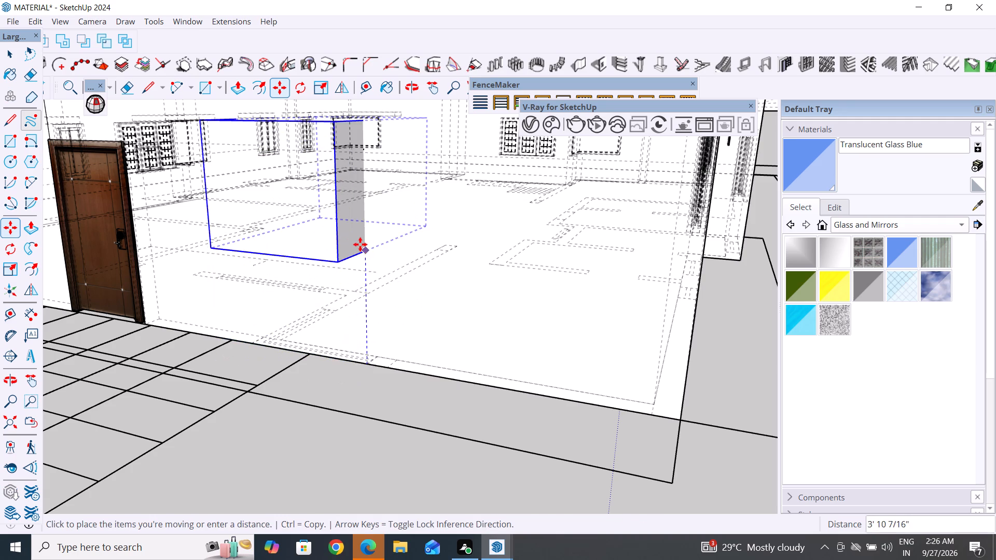
text(3')
key(Return)
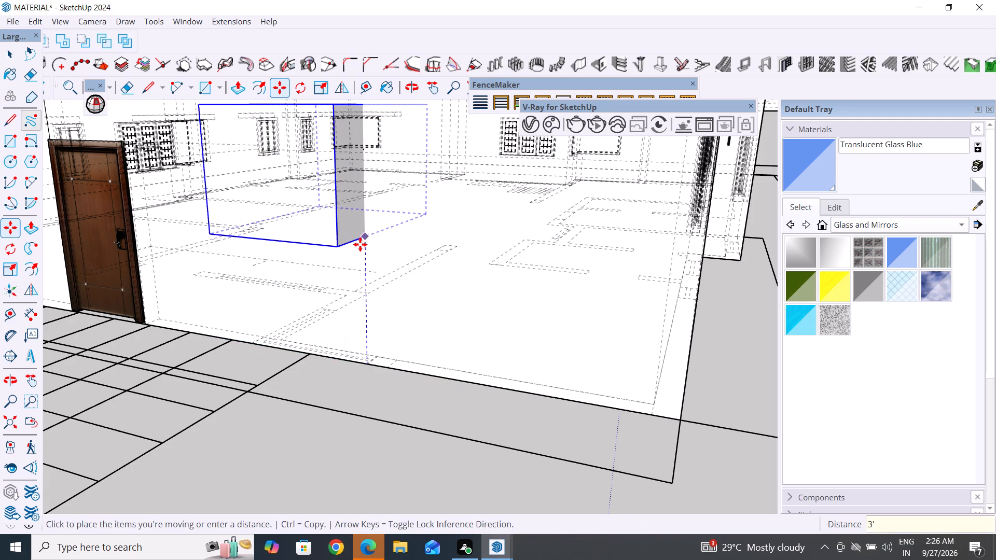
click(12, 52)
click(348, 443)
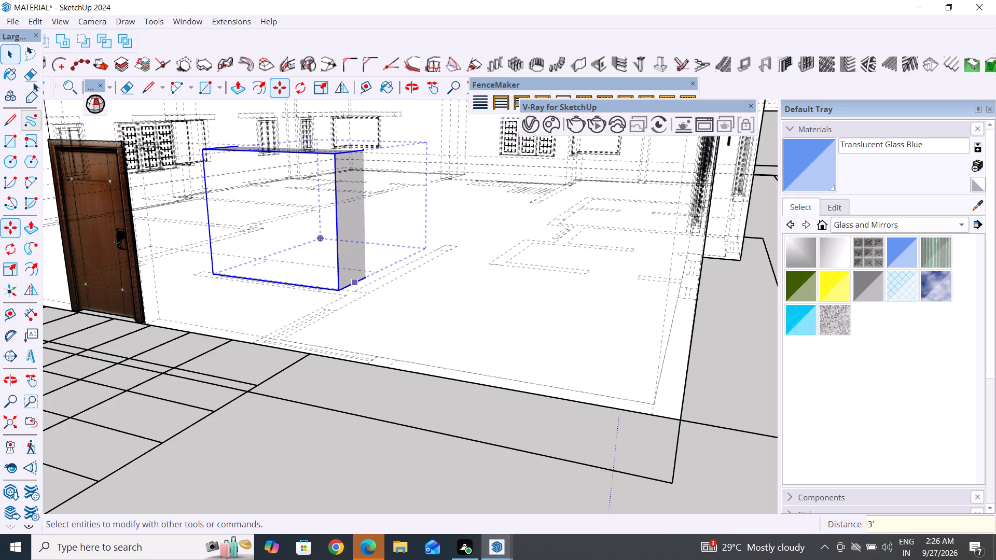
click(322, 481)
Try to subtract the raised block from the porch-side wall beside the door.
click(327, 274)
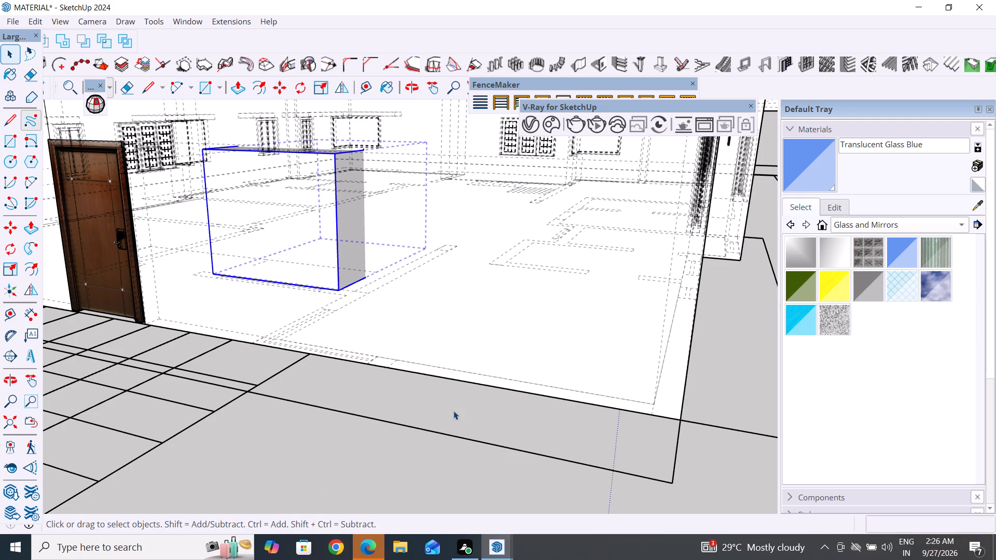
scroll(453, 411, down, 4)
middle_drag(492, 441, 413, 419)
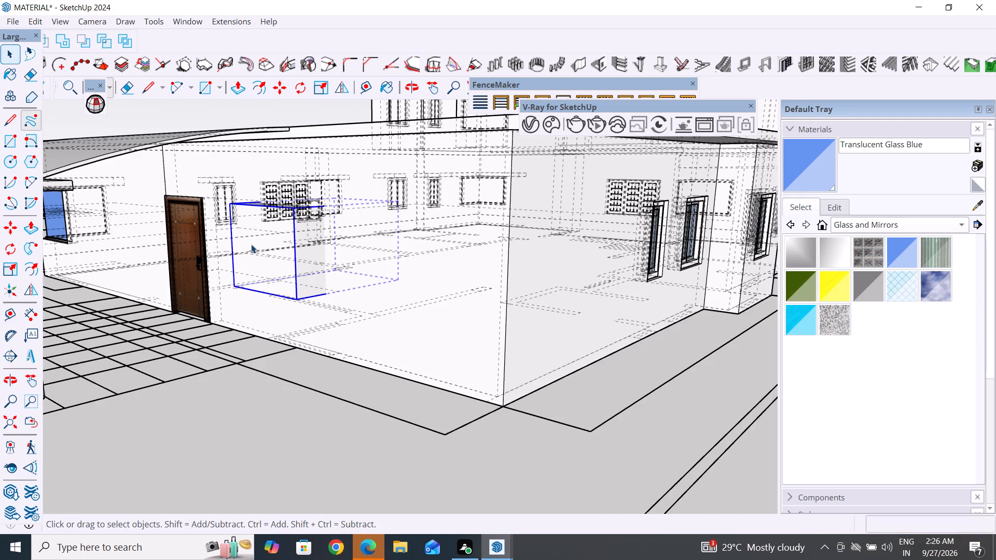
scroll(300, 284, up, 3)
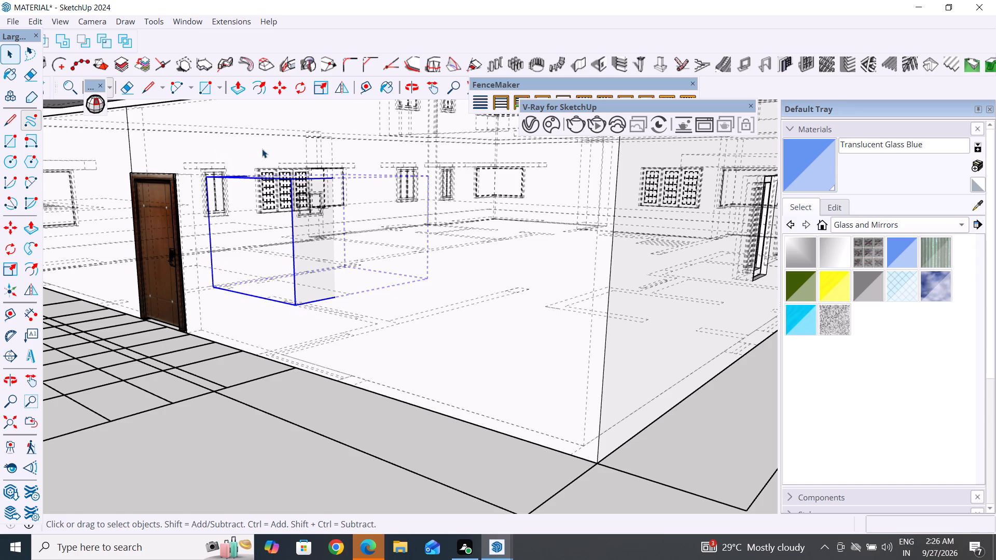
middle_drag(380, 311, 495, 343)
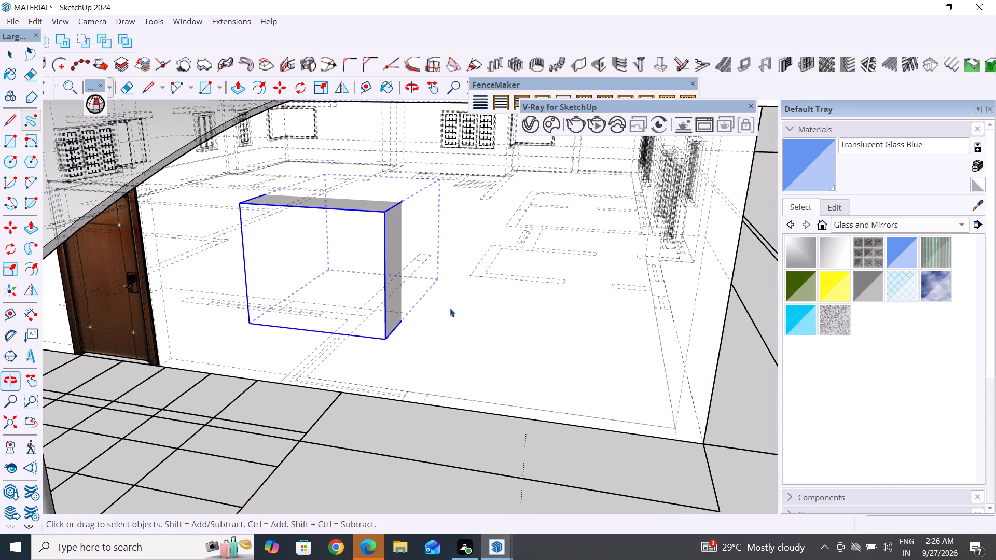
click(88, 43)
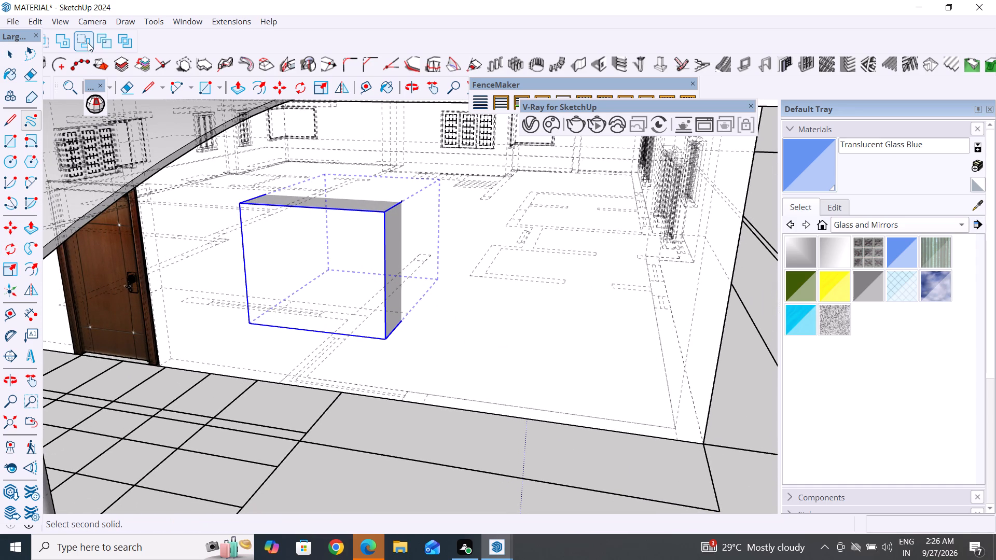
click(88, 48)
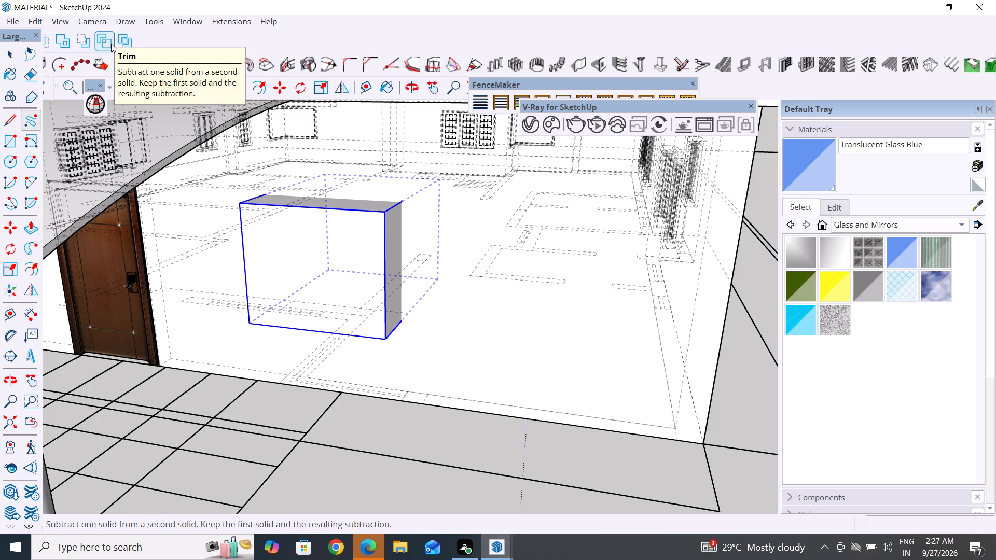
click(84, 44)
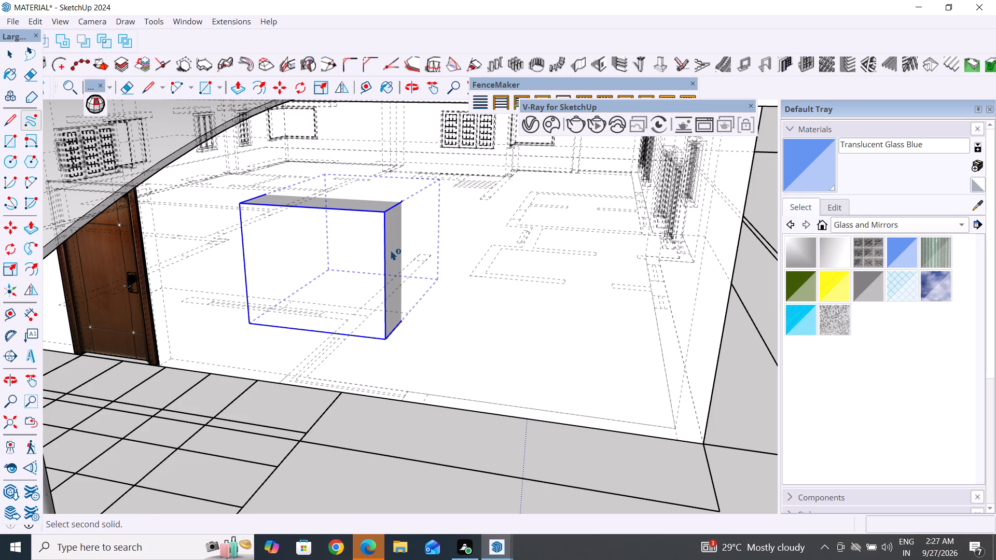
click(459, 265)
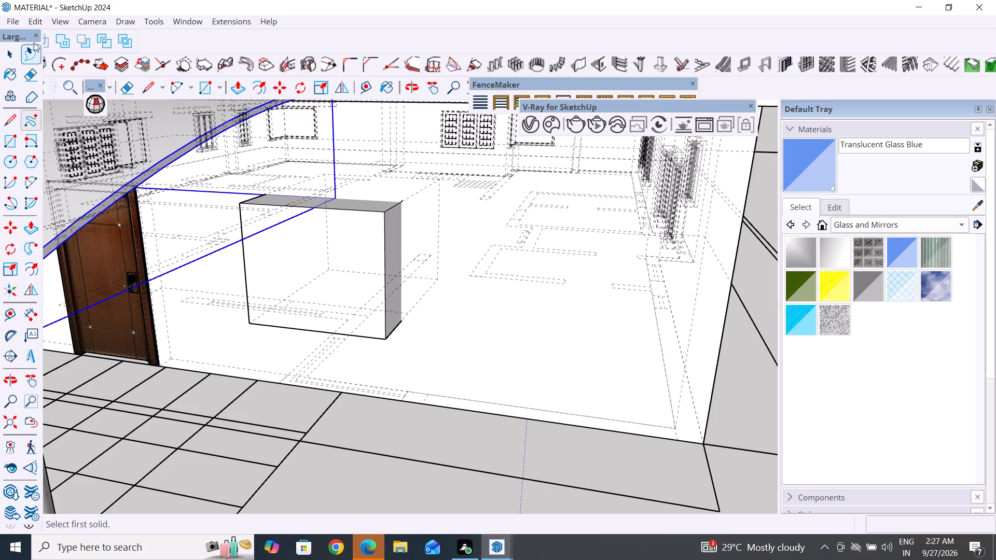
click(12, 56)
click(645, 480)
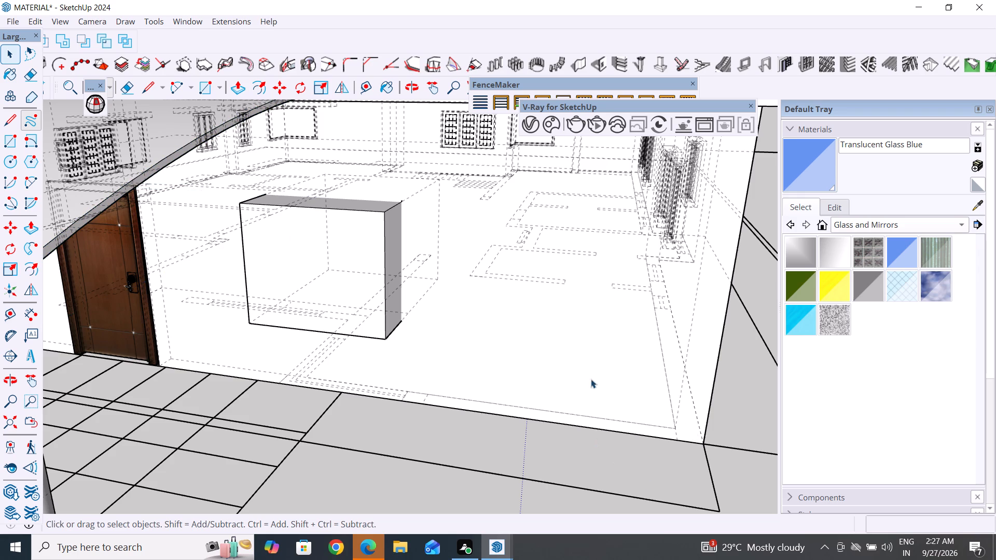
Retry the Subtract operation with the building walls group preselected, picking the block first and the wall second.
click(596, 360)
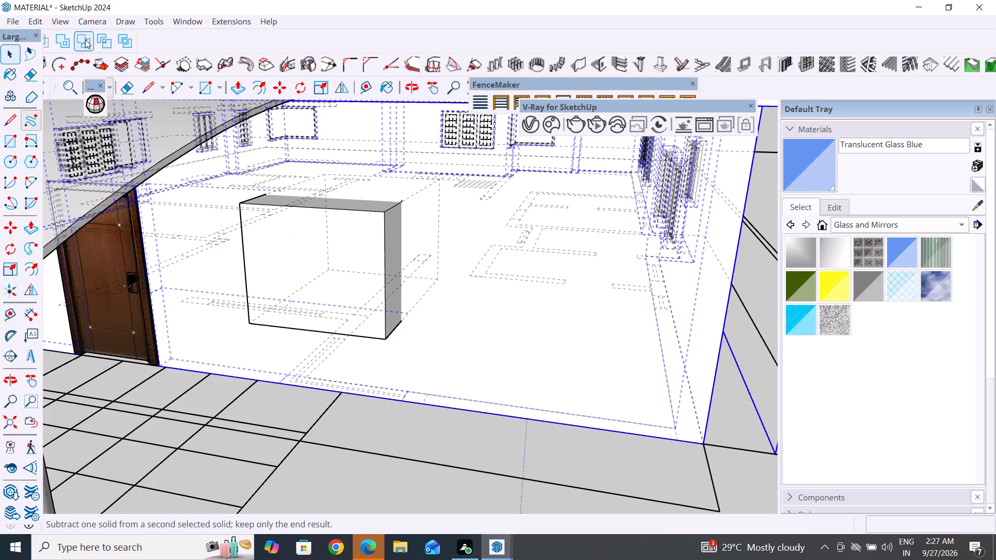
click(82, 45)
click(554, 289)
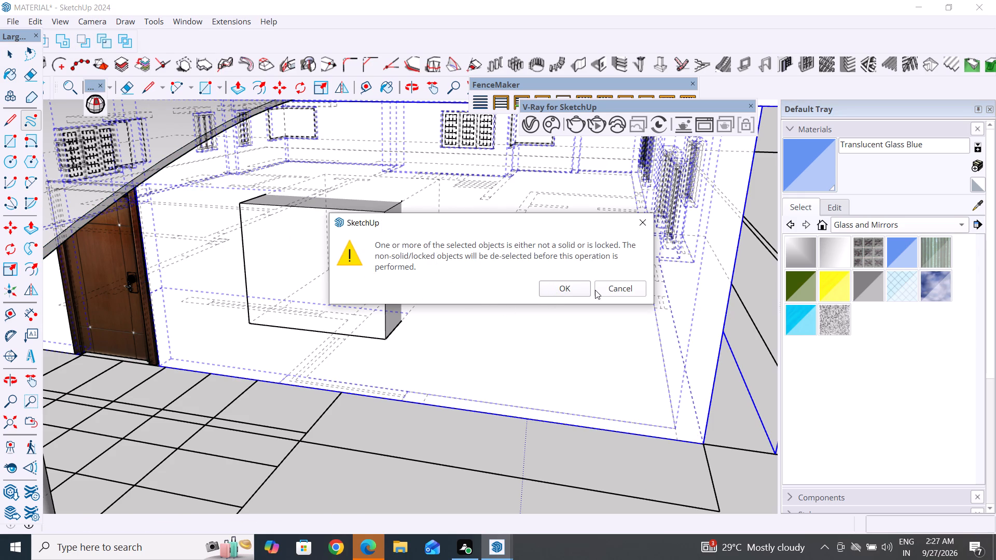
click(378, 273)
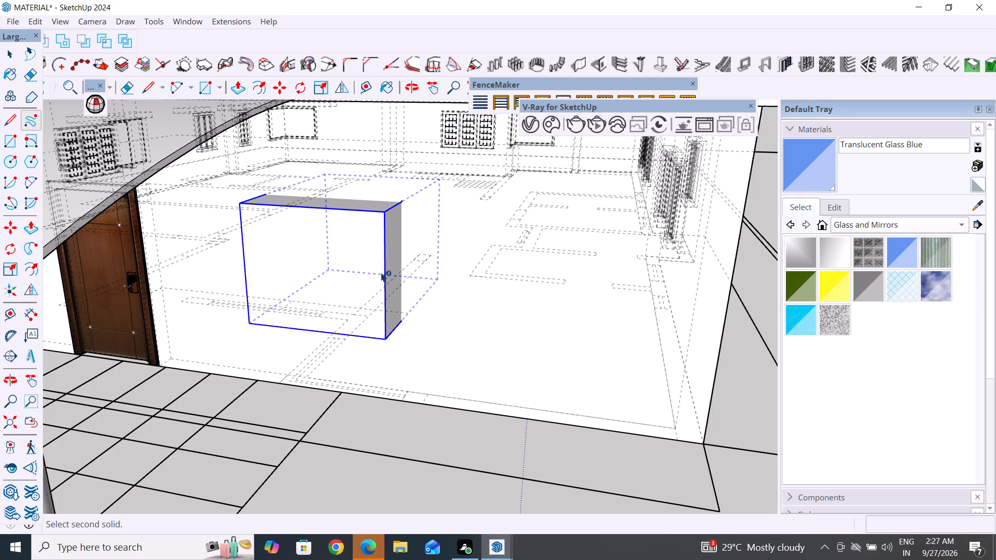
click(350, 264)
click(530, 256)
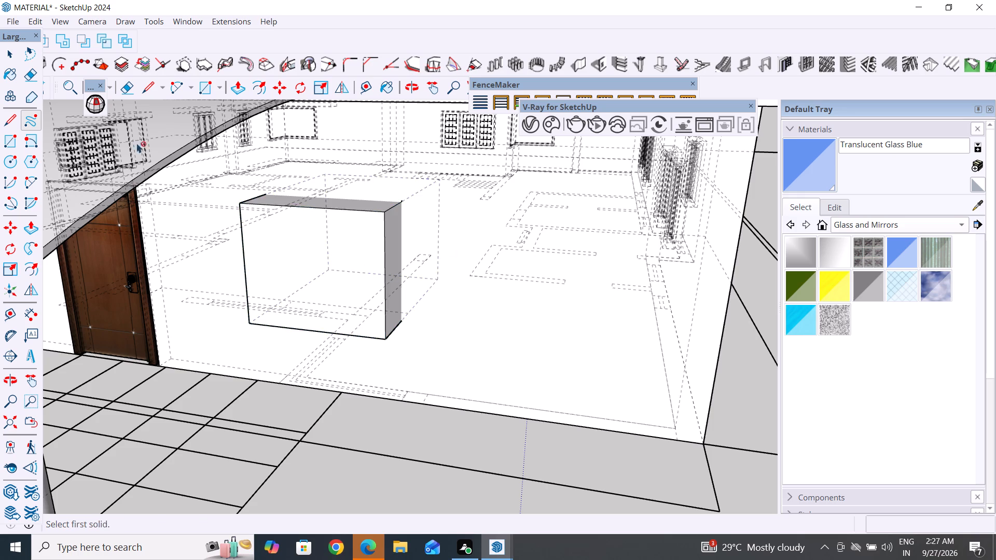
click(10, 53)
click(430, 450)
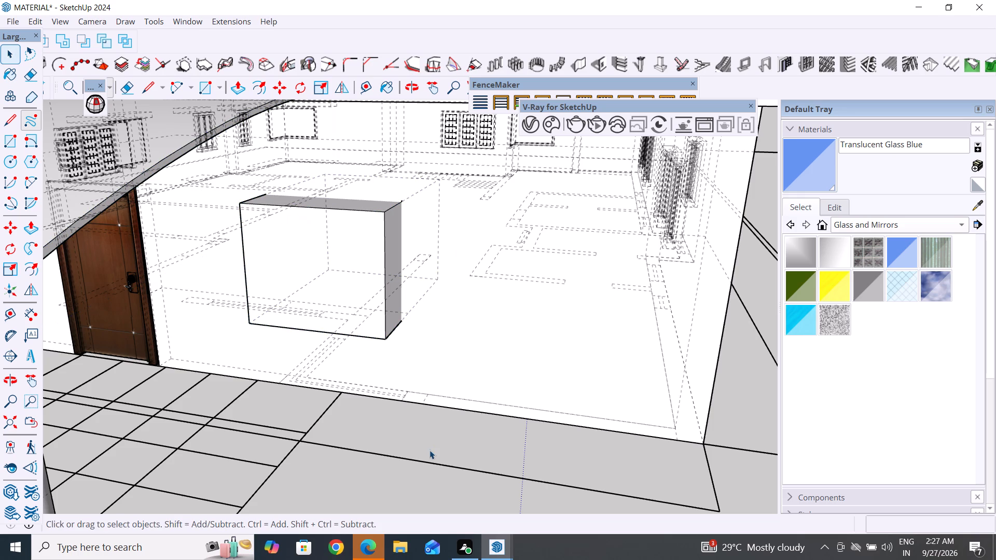
Inspect the building walls group with Solid Inspector² and apply all its automatic fixes.
click(412, 356)
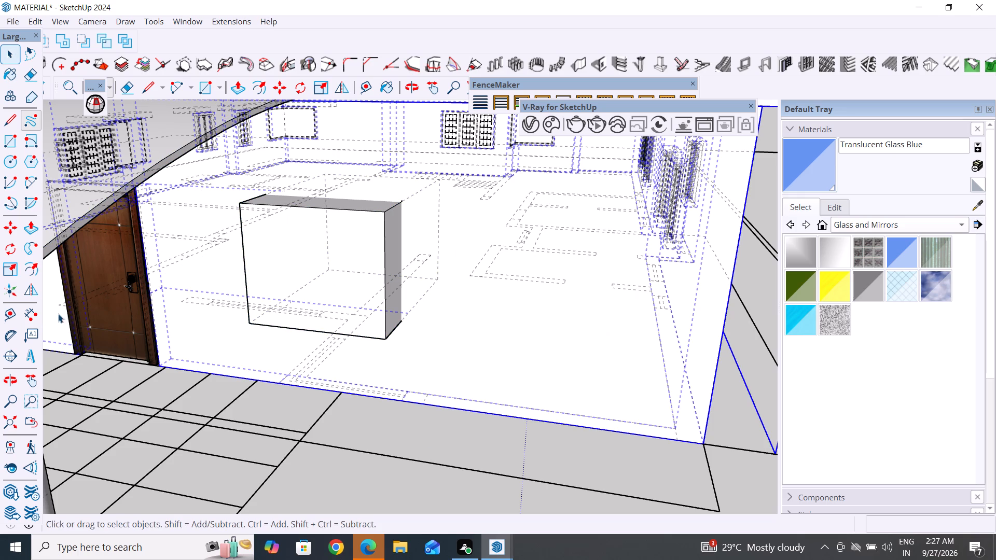
click(94, 105)
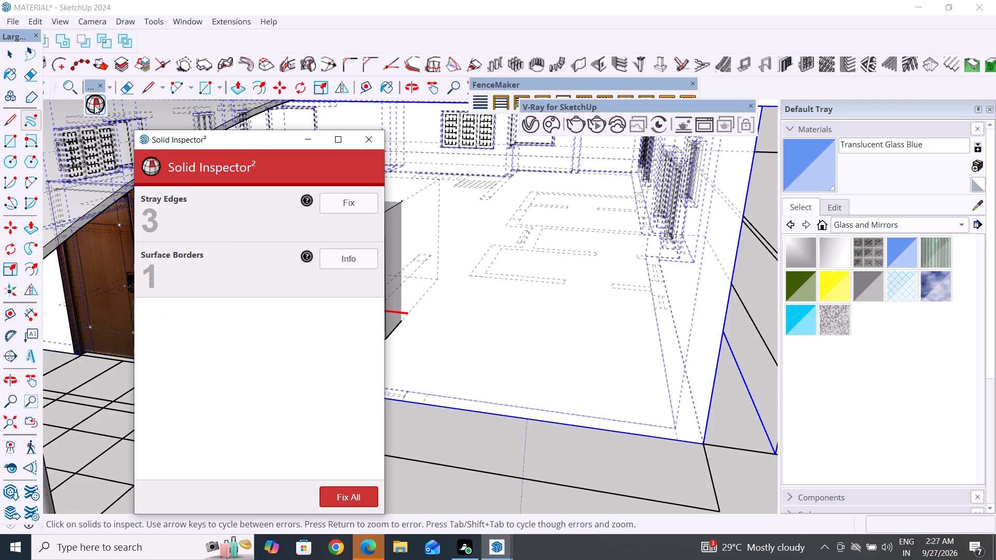
click(361, 494)
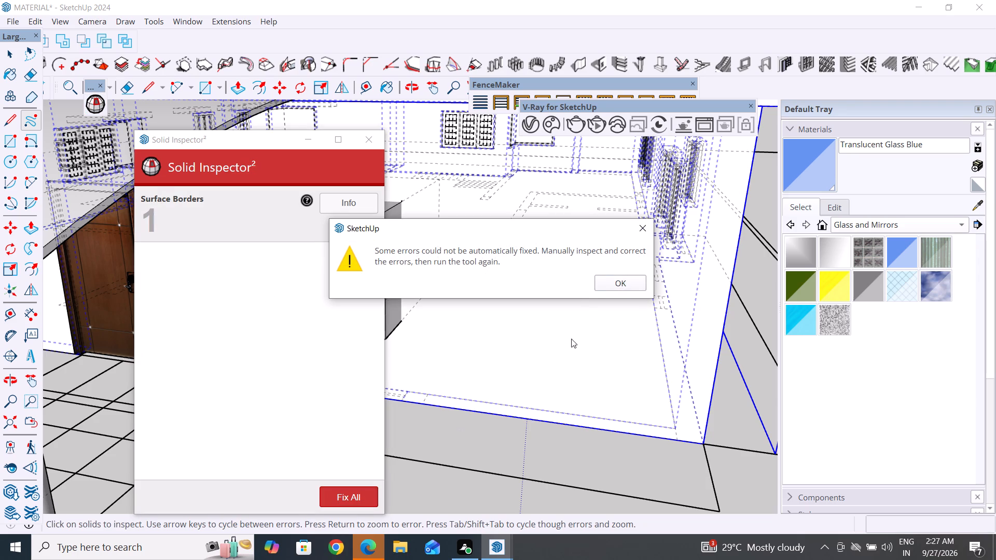
click(603, 281)
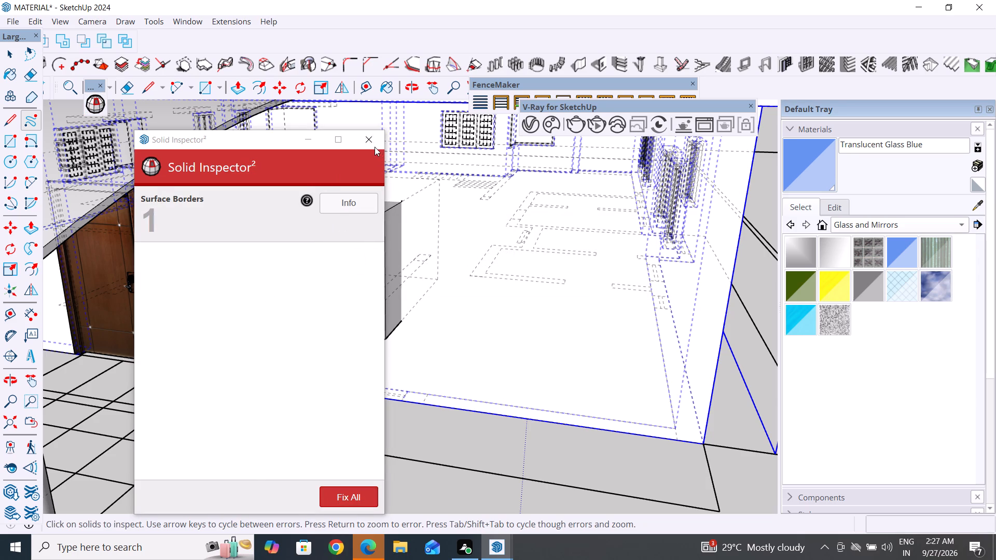
click(374, 146)
click(503, 436)
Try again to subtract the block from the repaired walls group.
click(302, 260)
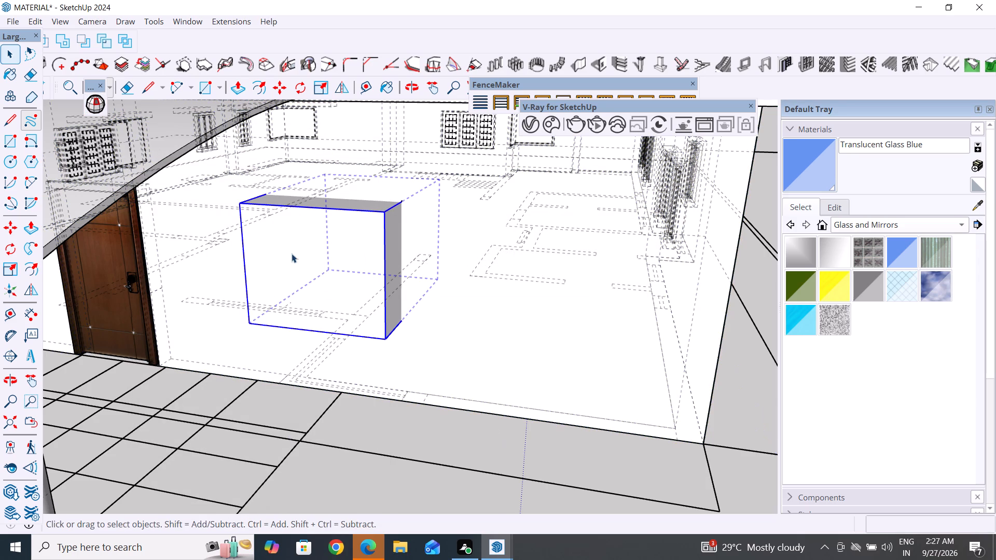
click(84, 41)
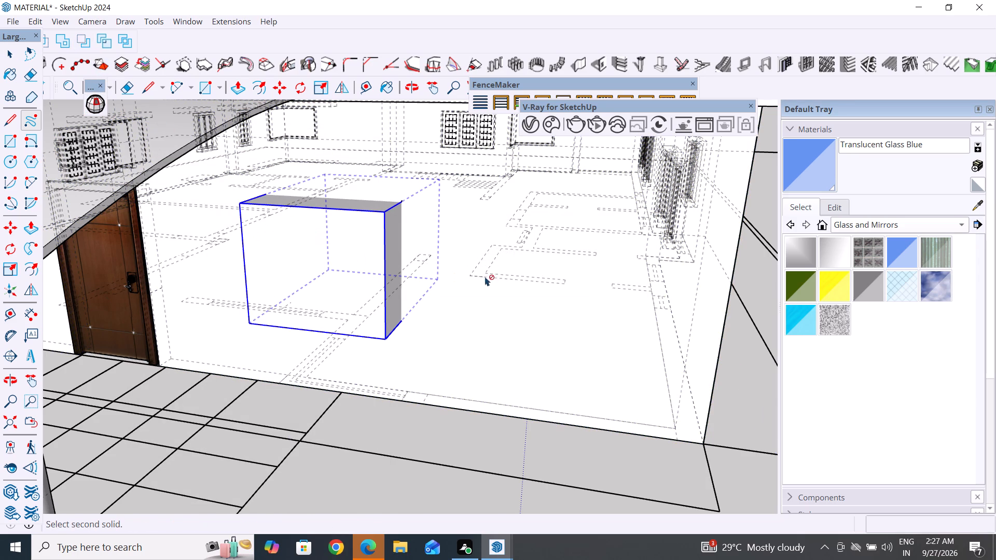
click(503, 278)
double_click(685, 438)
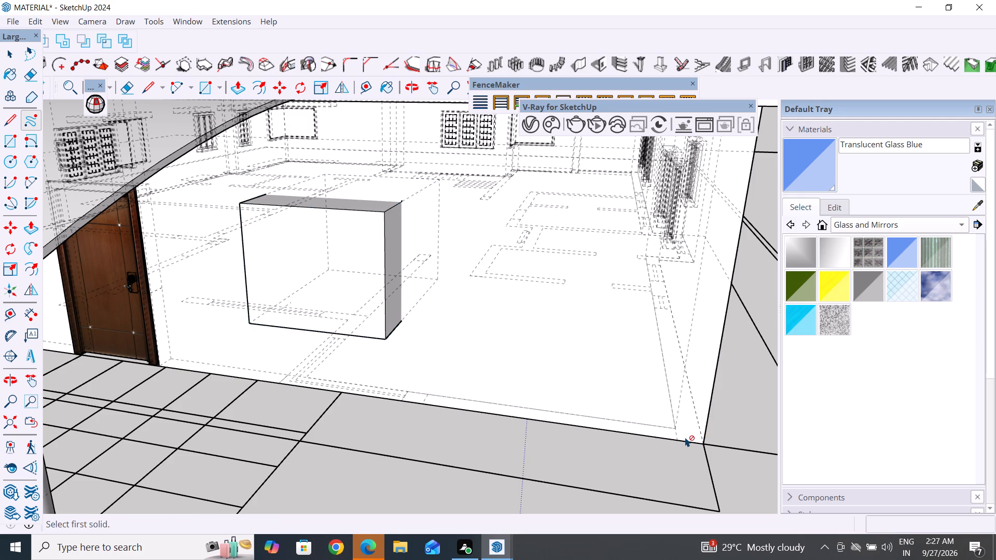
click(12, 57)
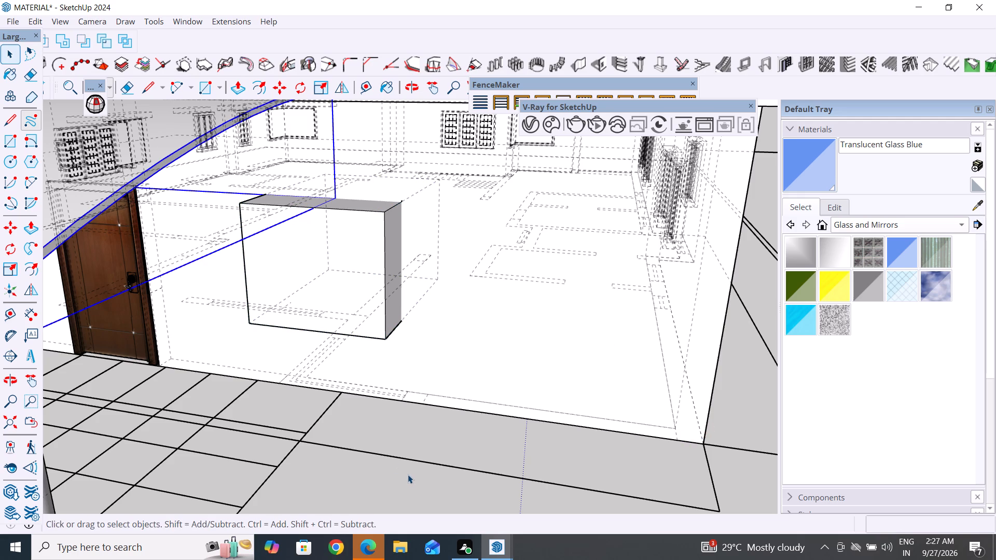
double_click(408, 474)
Examine the block and the building walls group from several angles, selecting each to check its extents.
click(373, 313)
middle_drag(442, 412, 705, 361)
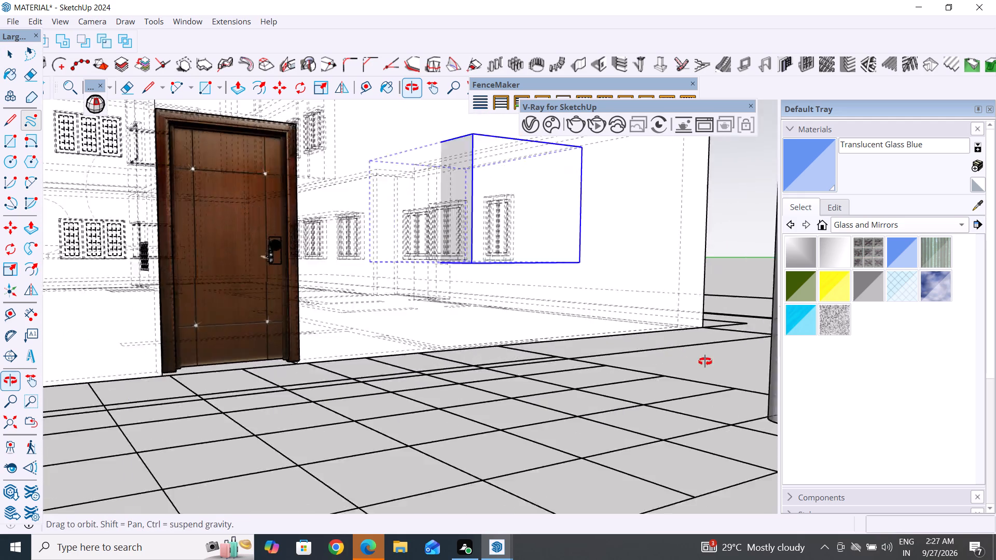
middle_drag(705, 361, 700, 349)
scroll(740, 292, up, 2)
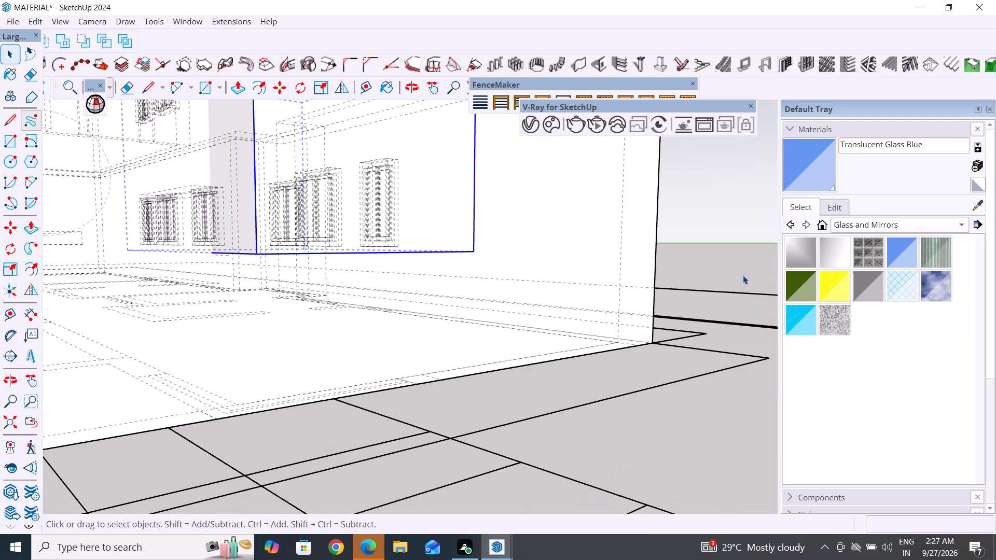
scroll(587, 405, down, 9)
middle_drag(590, 405, 328, 392)
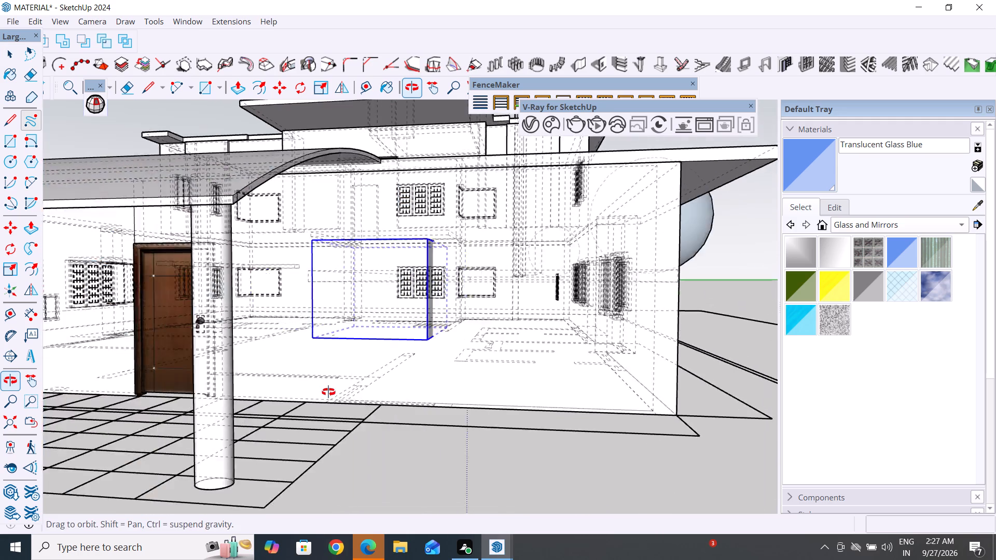
middle_drag(328, 392, 276, 442)
click(398, 503)
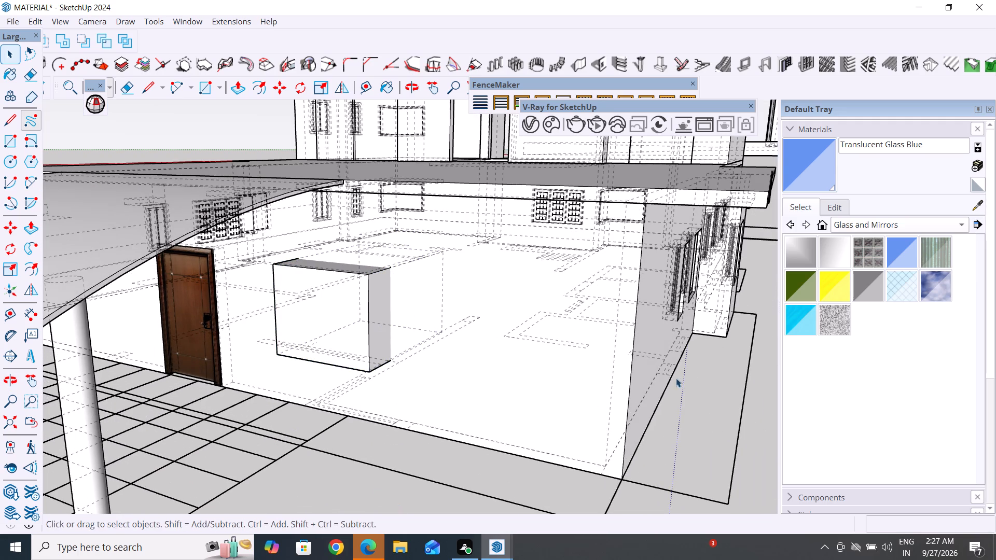
double_click(703, 403)
click(517, 401)
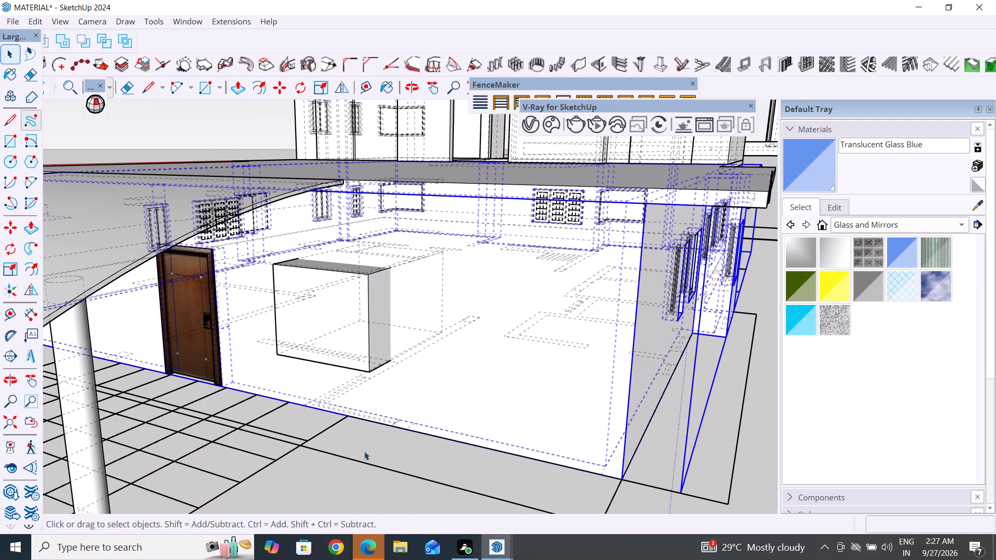
double_click(413, 456)
click(368, 352)
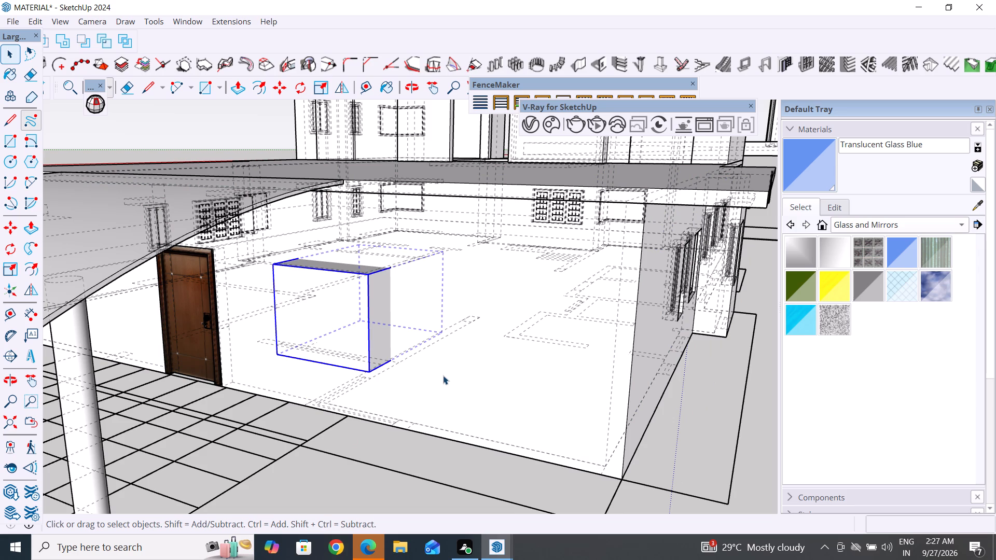
middle_drag(521, 370, 502, 358)
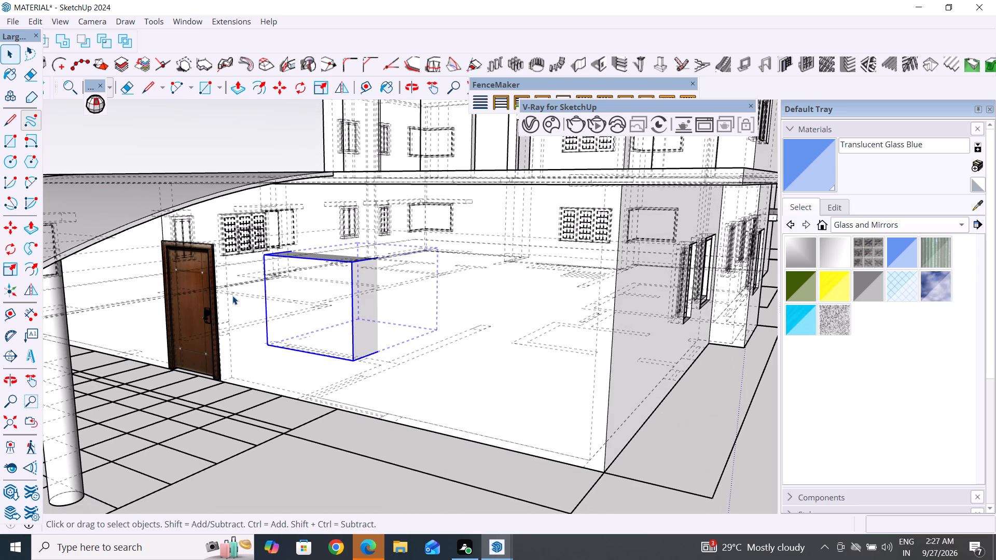
Inspect the raised block beside the door with Solid Inspector².
scroll(491, 372, down, 2)
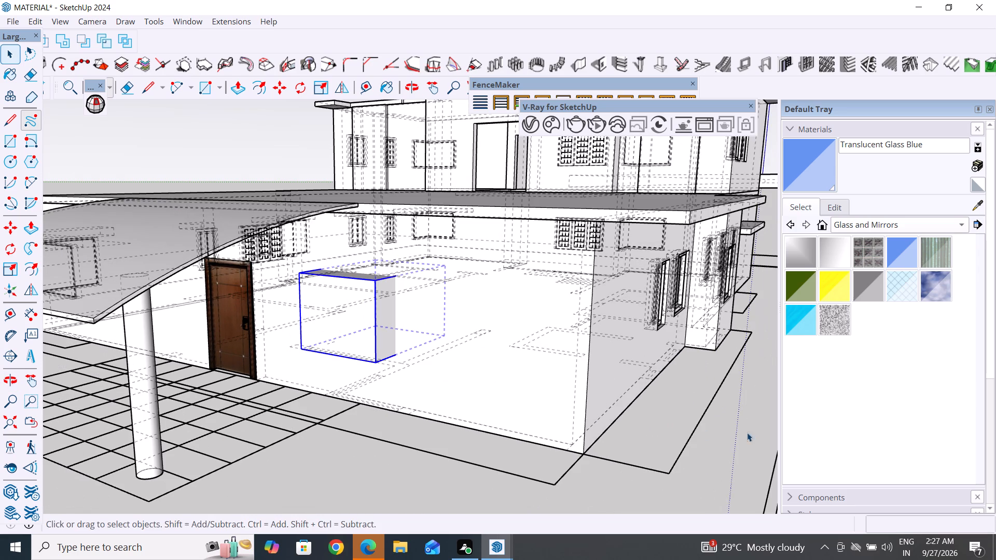
double_click(691, 418)
click(364, 329)
click(99, 104)
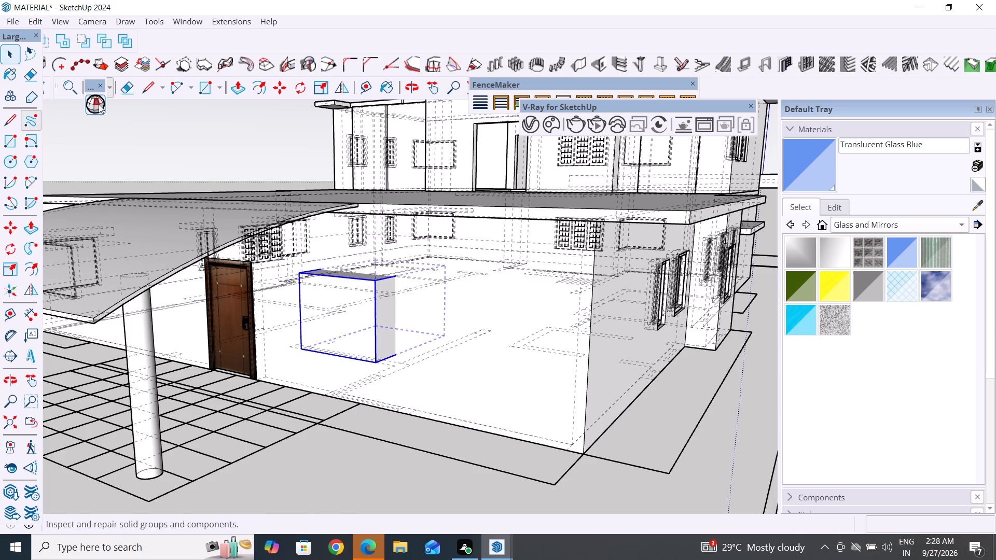
click(352, 149)
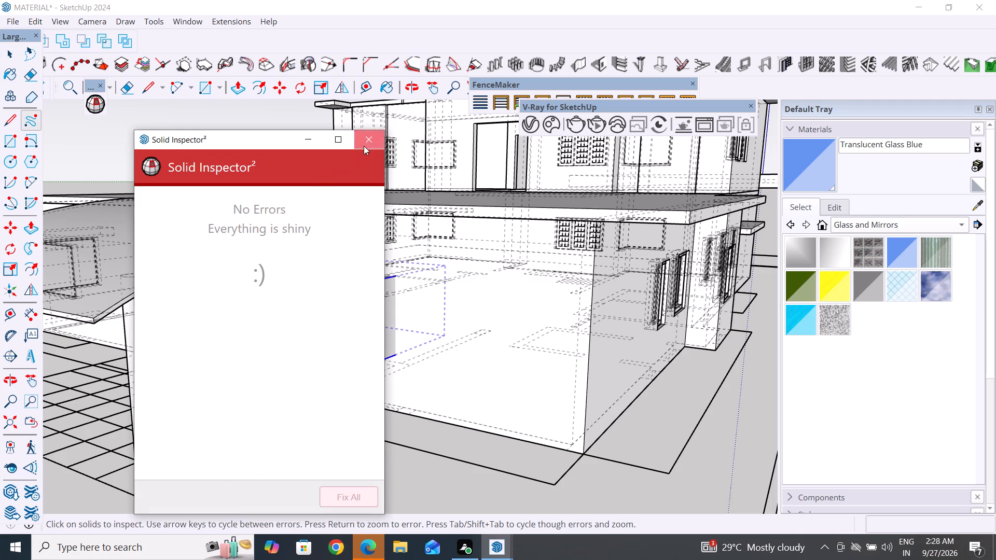
click(364, 146)
Inspect the building walls group with Solid Inspector², try to fix all its errors, and read the surface borders information.
click(523, 309)
click(90, 110)
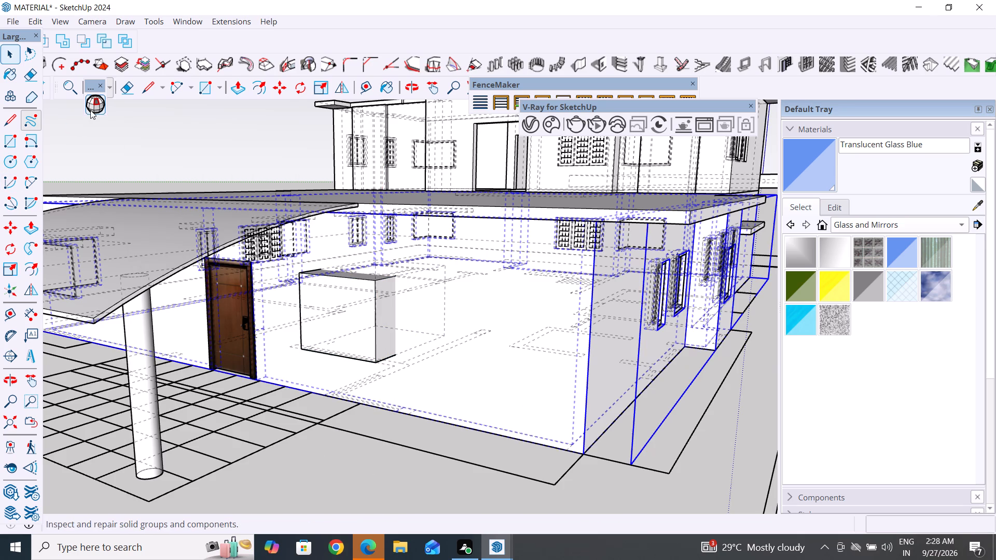
click(355, 497)
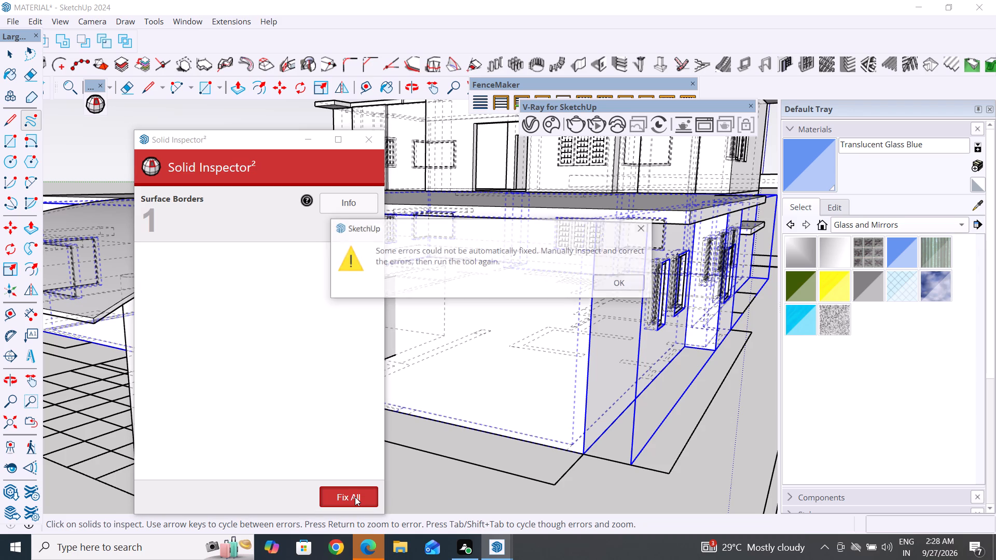
click(620, 285)
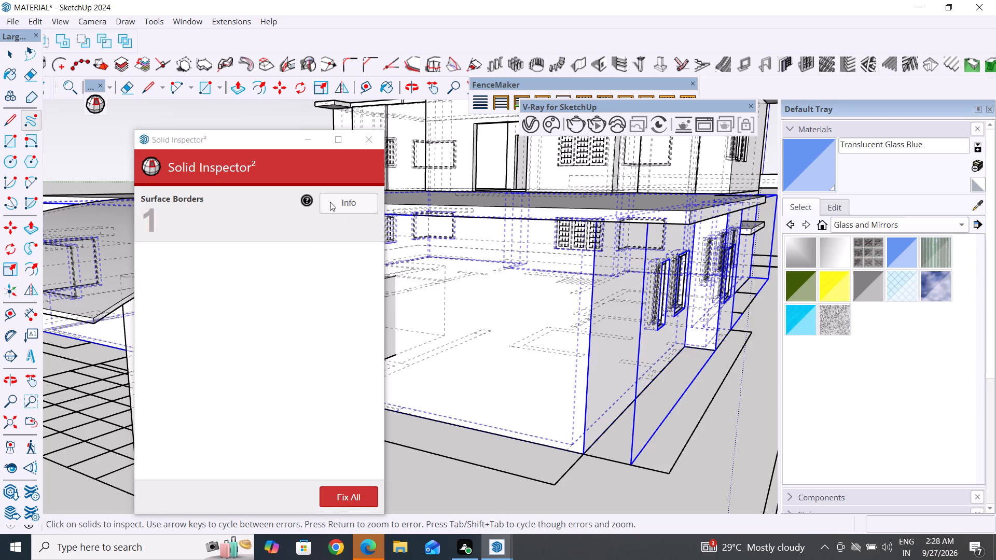
click(339, 204)
click(366, 503)
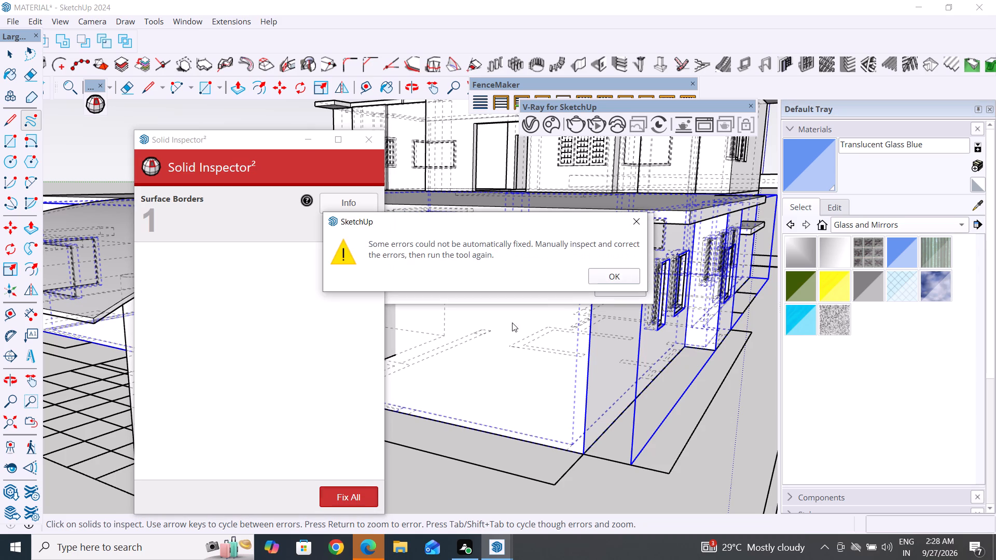
click(616, 280)
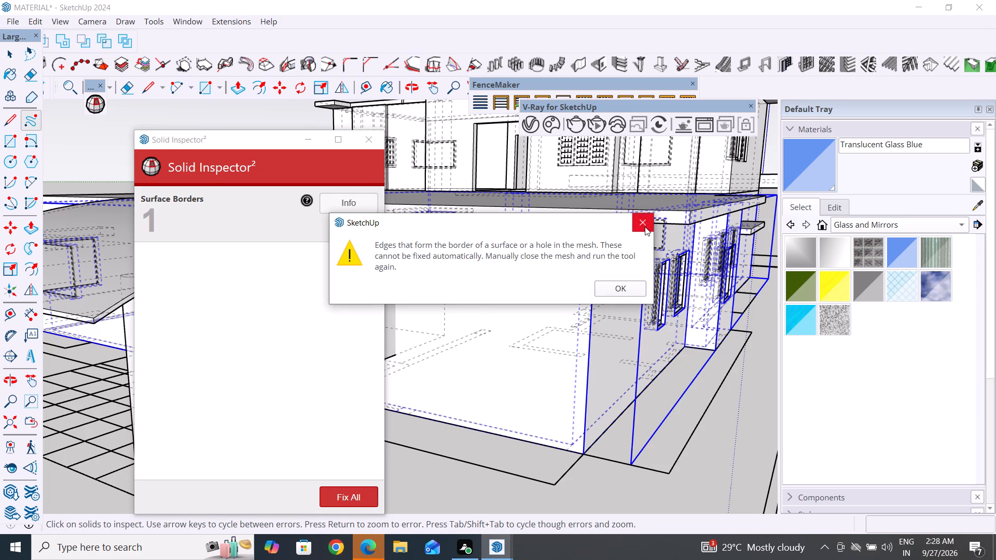
click(645, 227)
click(366, 140)
Examine the building from all sides, inside and out, for gaps or open borders in the walls group.
click(447, 481)
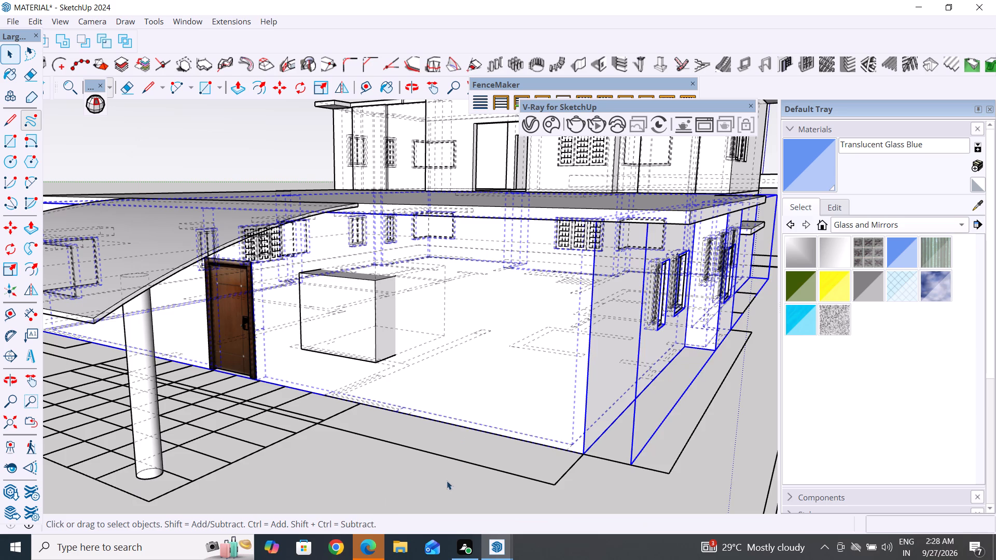
scroll(404, 351, down, 2)
double_click(362, 446)
middle_drag(418, 374, 422, 404)
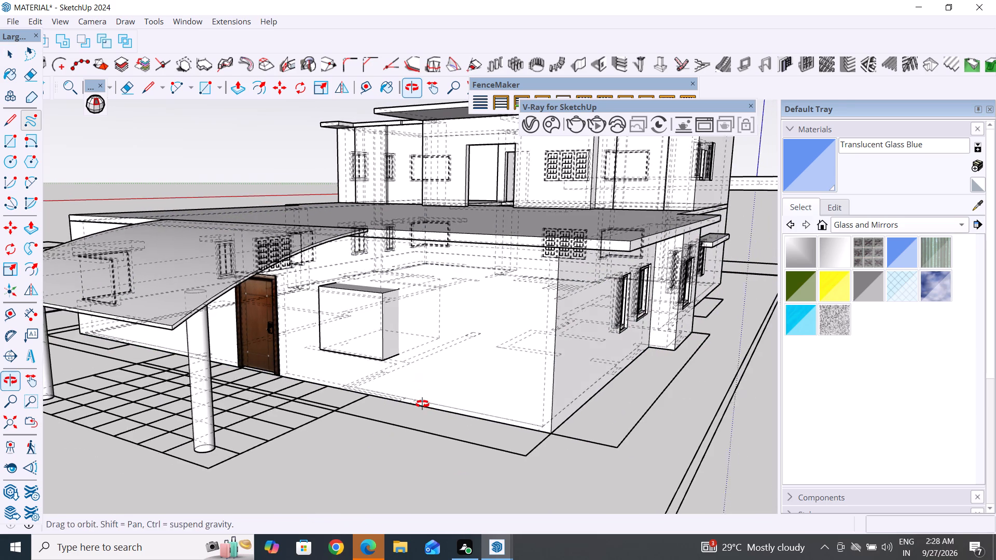
middle_drag(422, 404, 410, 428)
click(375, 384)
middle_drag(572, 473, 412, 434)
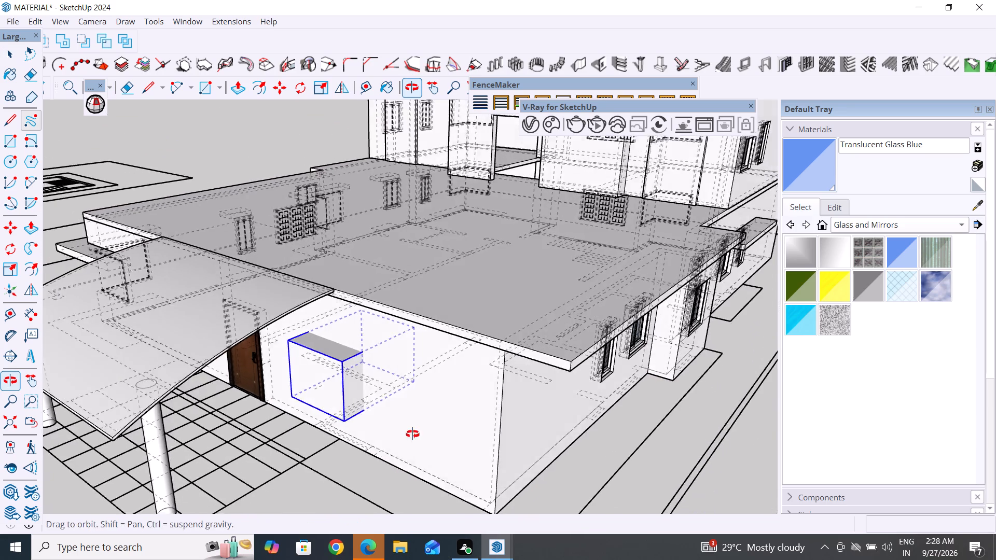
middle_drag(412, 434, 245, 391)
scroll(362, 312, up, 10)
middle_drag(454, 301, 400, 356)
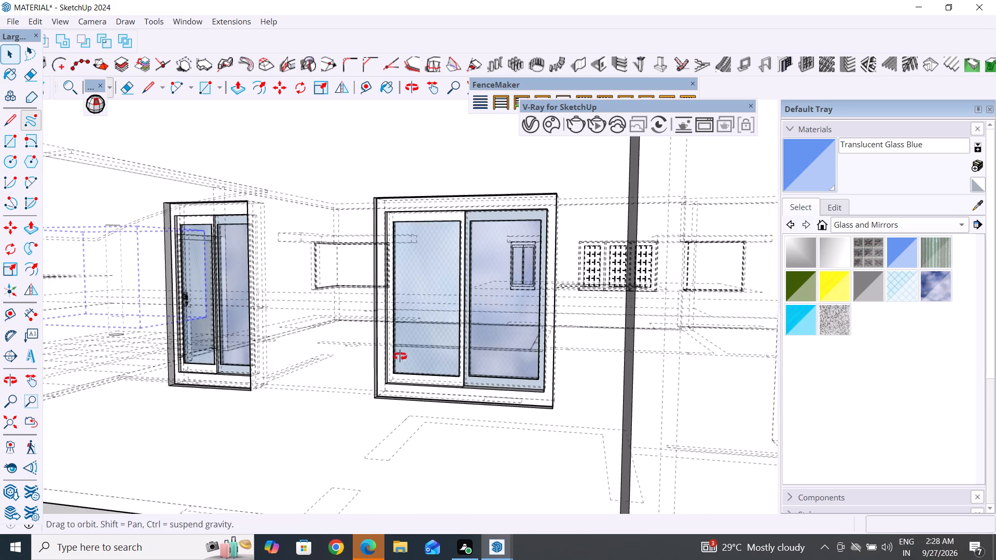
middle_drag(400, 356, 156, 390)
middle_drag(516, 390, 234, 338)
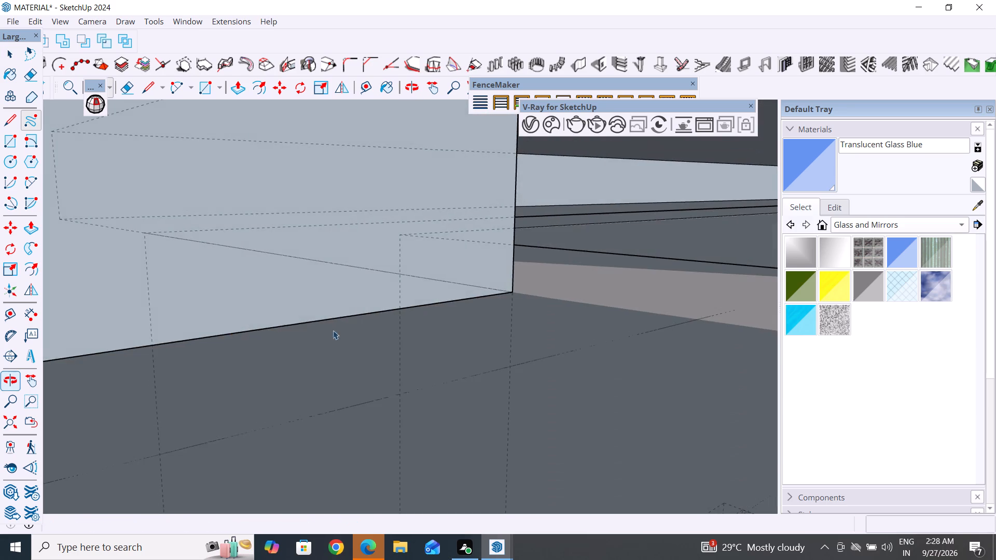
scroll(477, 287, down, 20)
scroll(477, 287, down, 12)
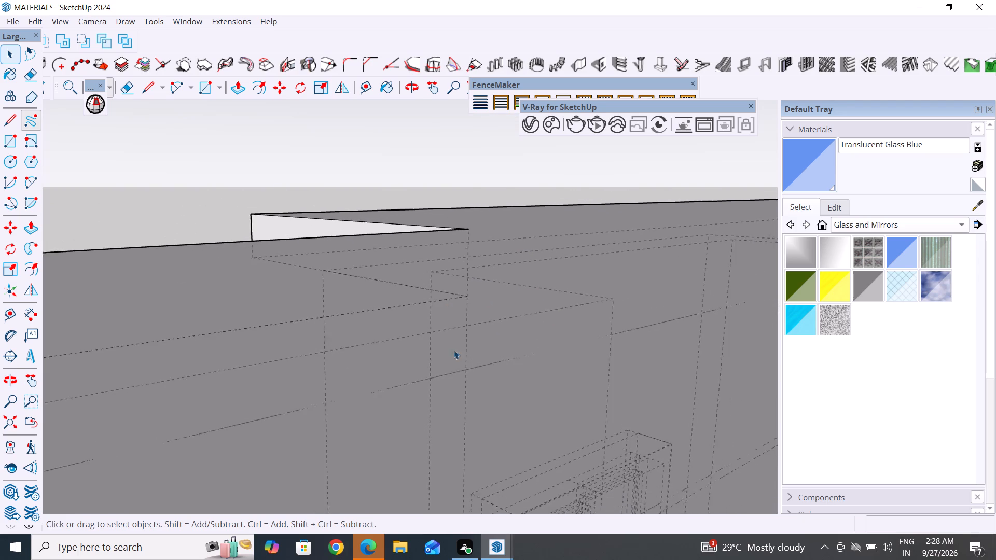
middle_drag(456, 362, 459, 289)
scroll(454, 288, down, 11)
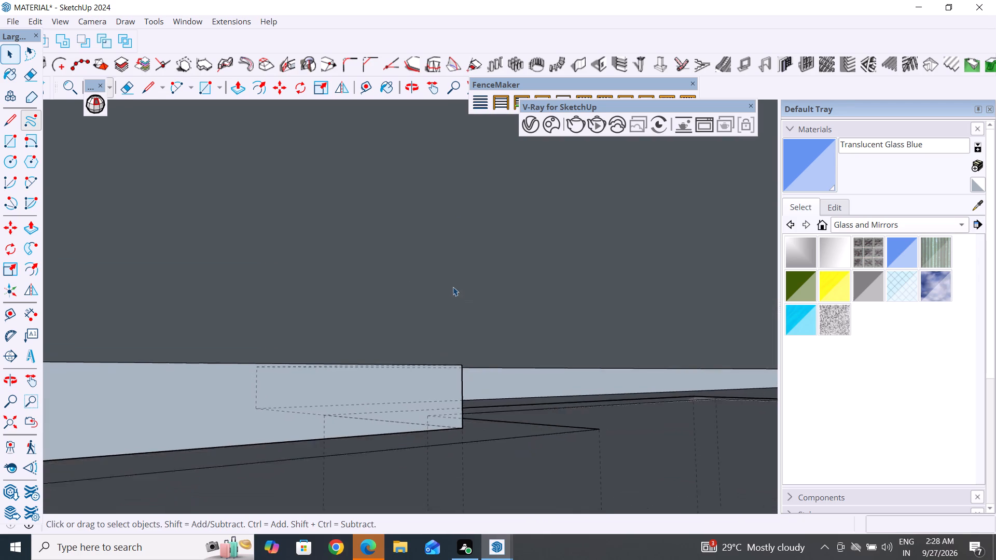
scroll(453, 287, down, 20)
scroll(453, 287, down, 14)
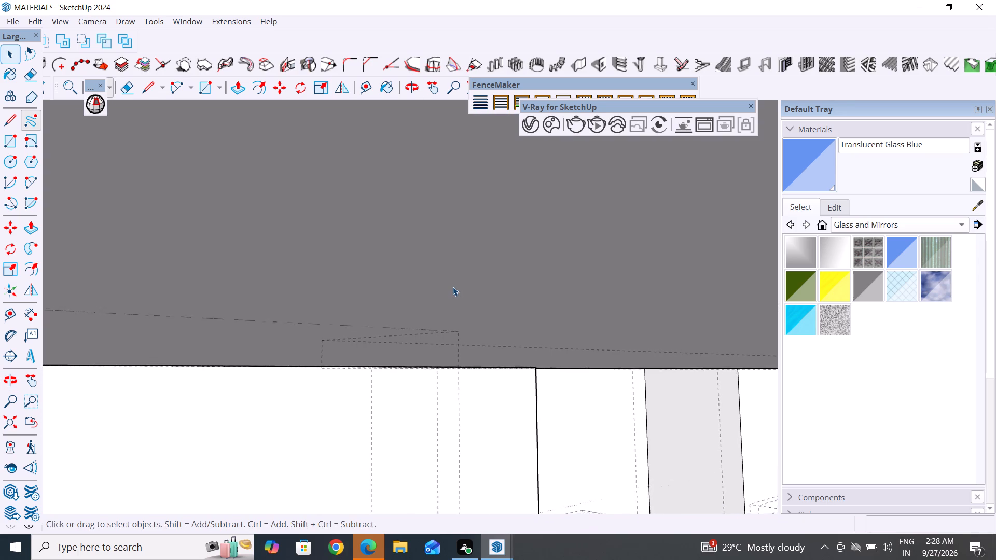
scroll(453, 287, down, 11)
scroll(435, 325, down, 15)
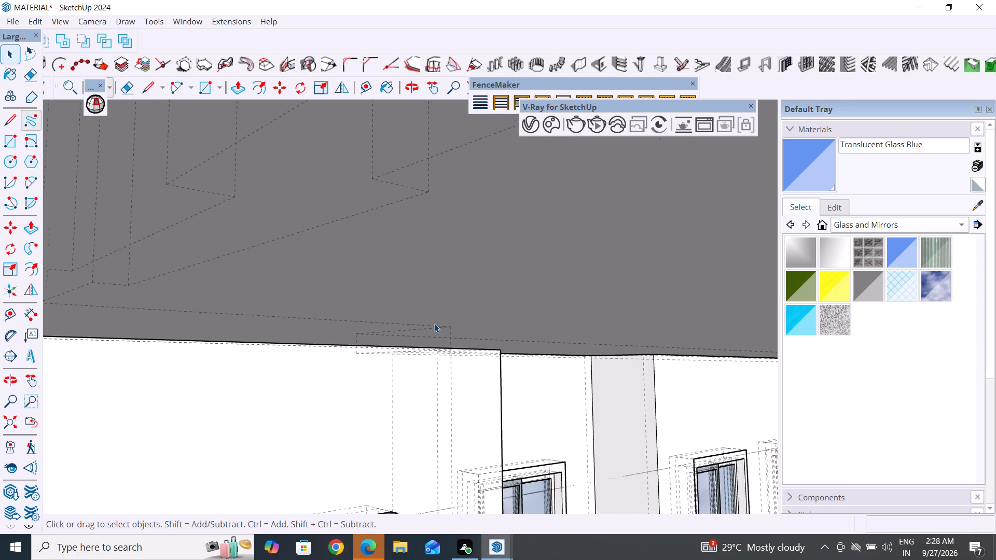
scroll(434, 324, down, 18)
scroll(434, 324, down, 6)
middle_drag(451, 349, 444, 384)
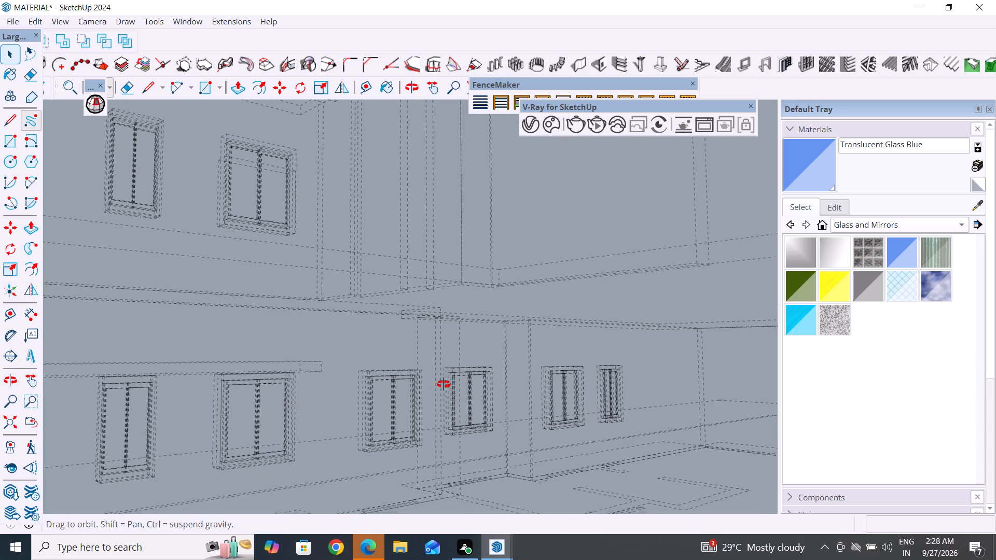
middle_drag(444, 384, 472, 493)
scroll(596, 379, down, 13)
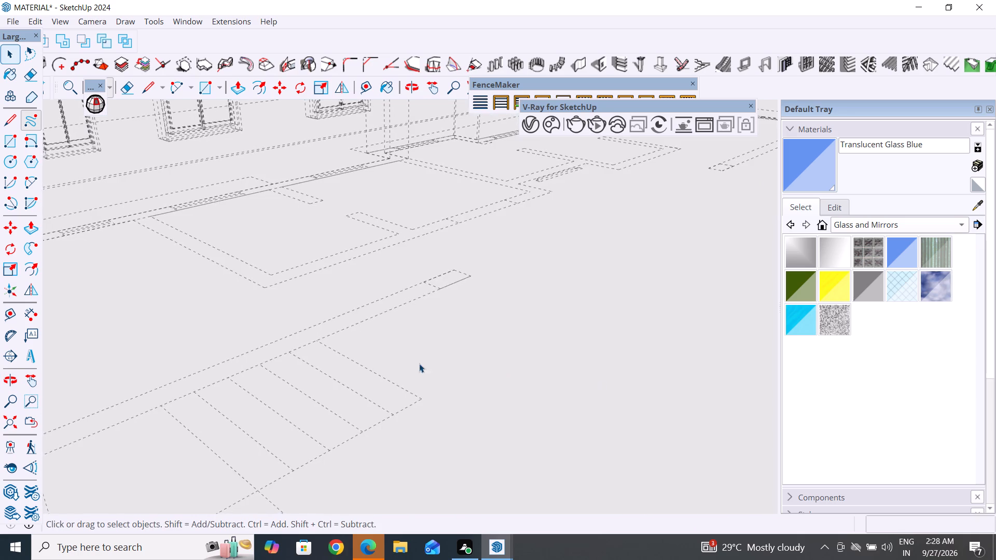
scroll(303, 390, down, 11)
scroll(642, 433, down, 5)
scroll(206, 314, down, 10)
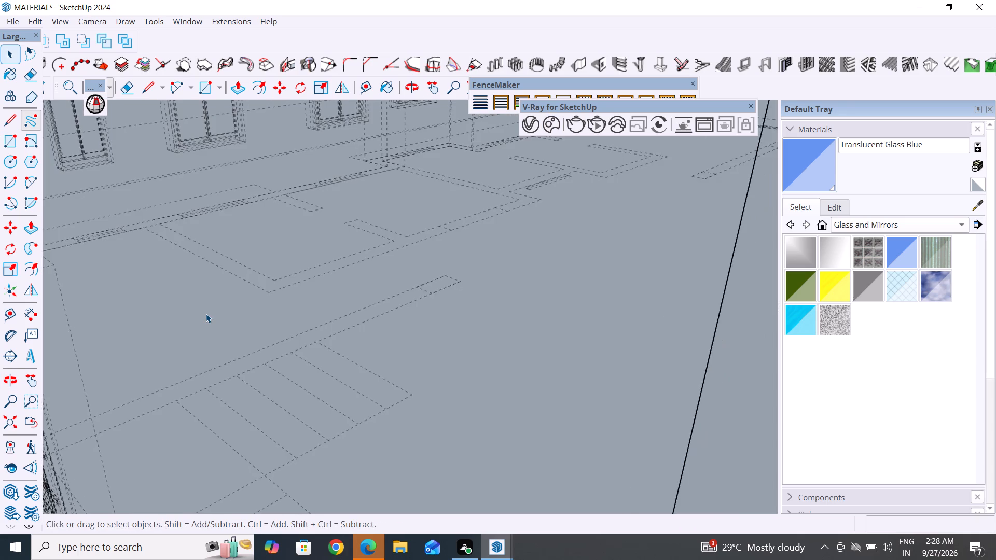
scroll(206, 314, down, 20)
scroll(206, 314, down, 1)
scroll(418, 248, down, 7)
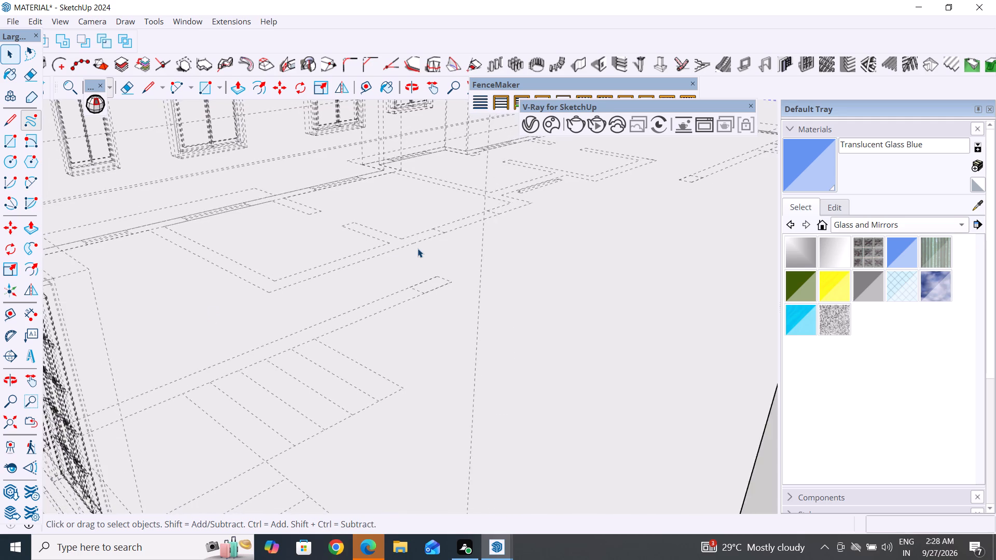
scroll(418, 248, down, 20)
scroll(418, 248, down, 4)
middle_drag(283, 353, 321, 296)
scroll(417, 208, down, 17)
scroll(417, 208, down, 8)
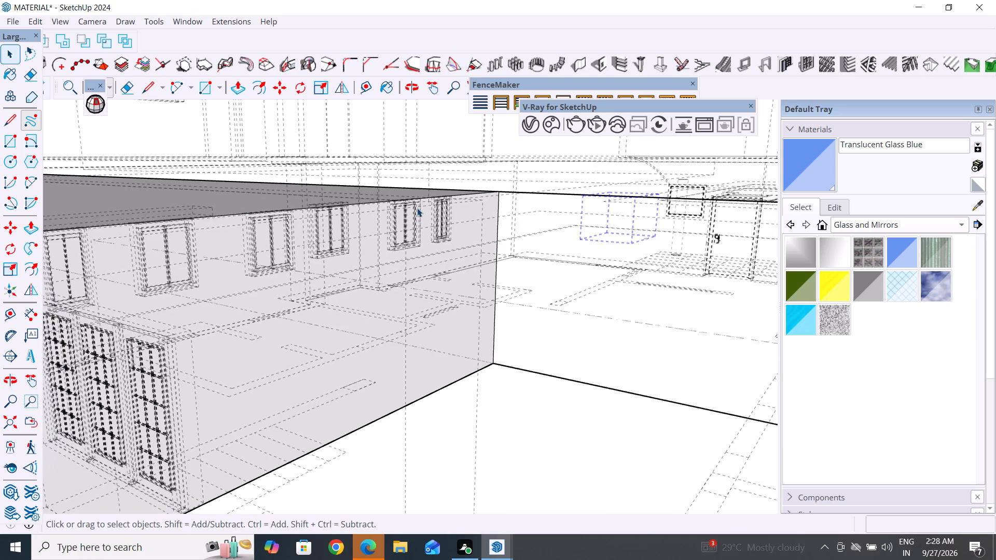
scroll(417, 208, down, 18)
scroll(417, 208, down, 8)
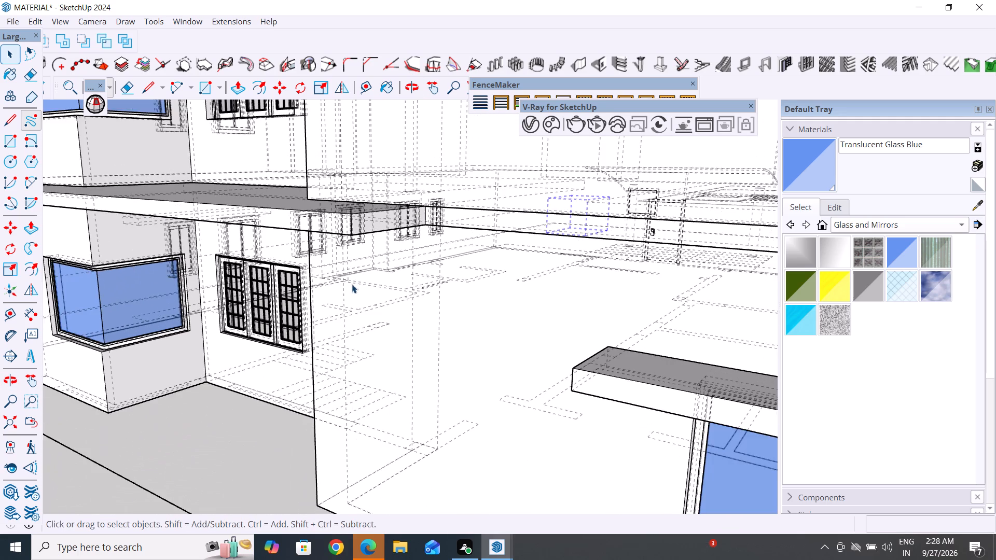
scroll(340, 292, down, 4)
click(250, 394)
middle_drag(238, 421, 531, 419)
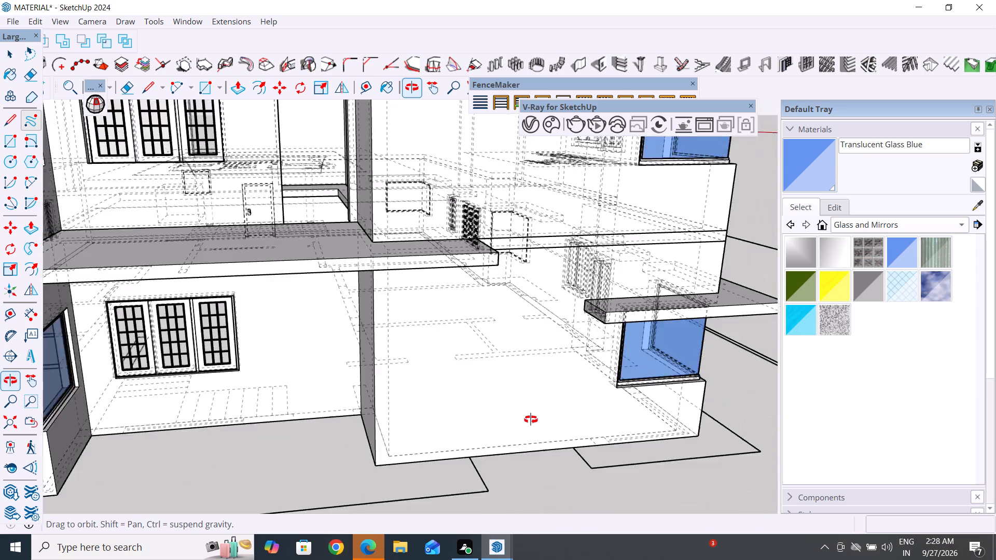
middle_drag(531, 419, 332, 418)
scroll(381, 366, down, 12)
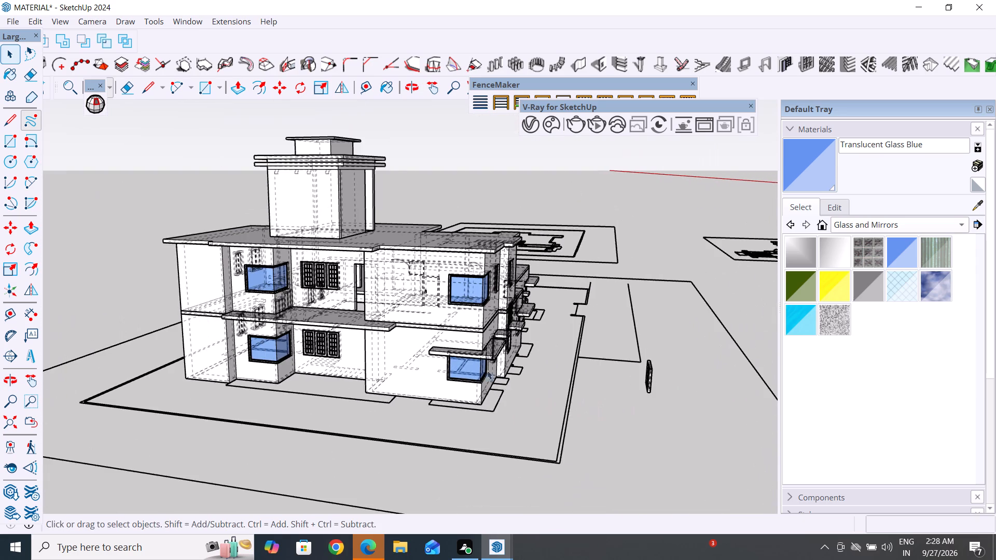
middle_drag(497, 376, 269, 385)
middle_drag(545, 352, 284, 345)
middle_drag(564, 354, 101, 354)
Turn off the display of hidden back edges and clear the selection.
click(499, 439)
key(k)
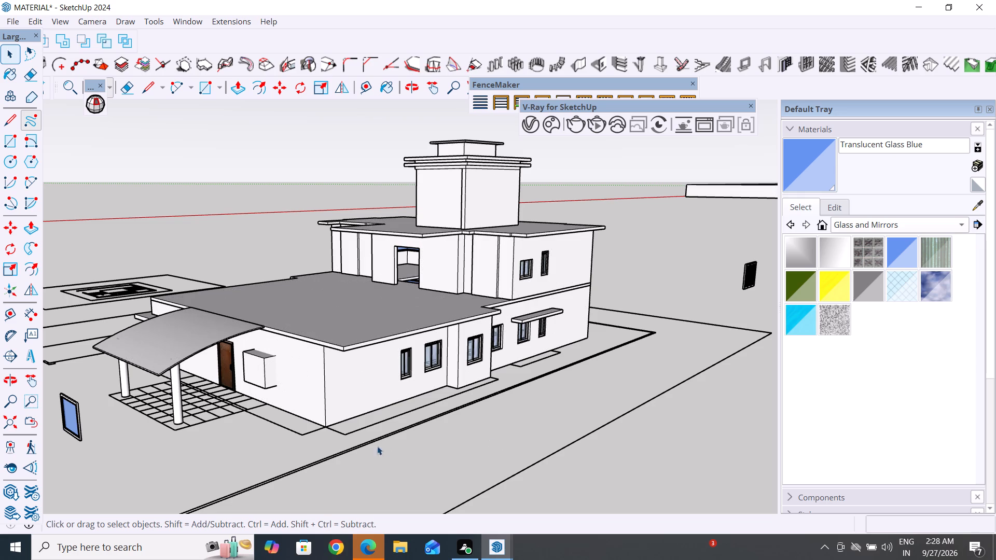
click(370, 493)
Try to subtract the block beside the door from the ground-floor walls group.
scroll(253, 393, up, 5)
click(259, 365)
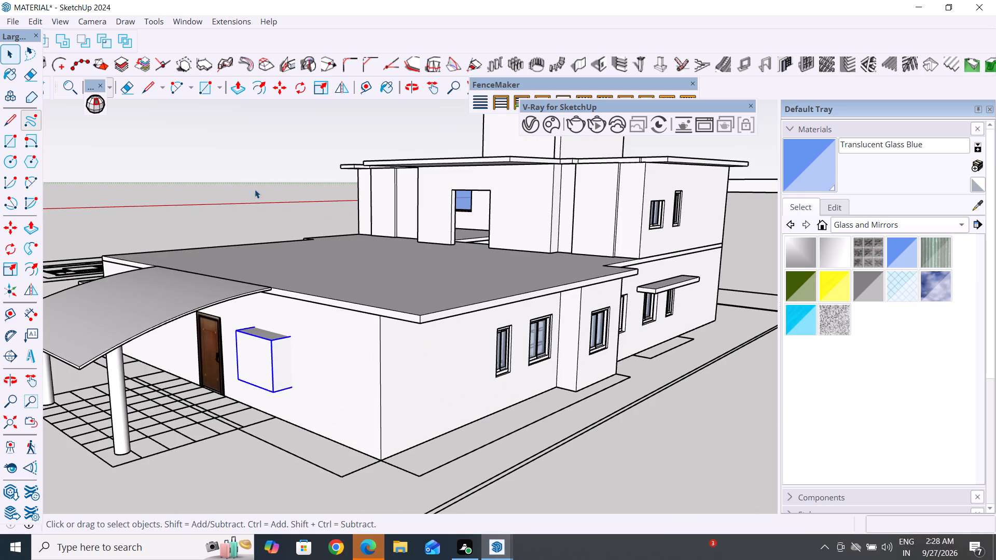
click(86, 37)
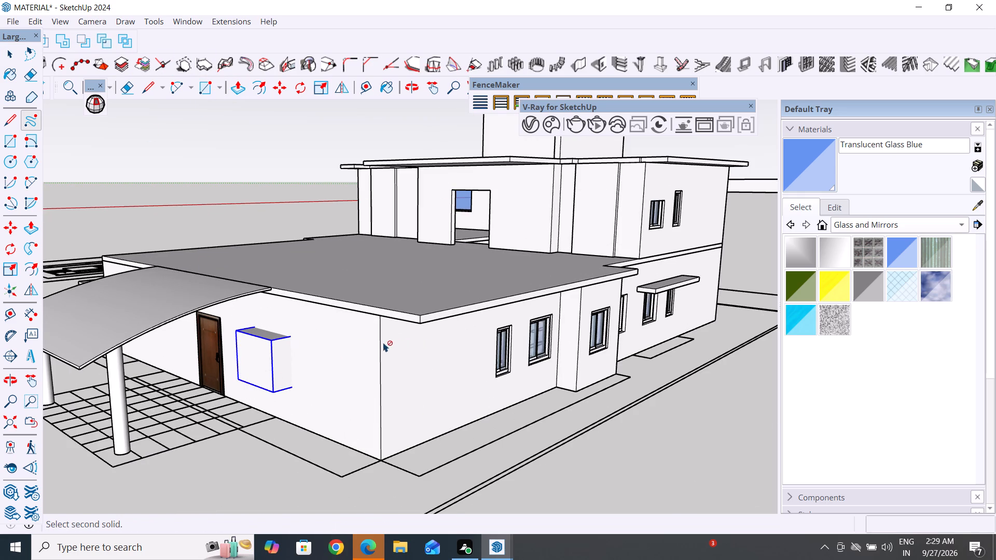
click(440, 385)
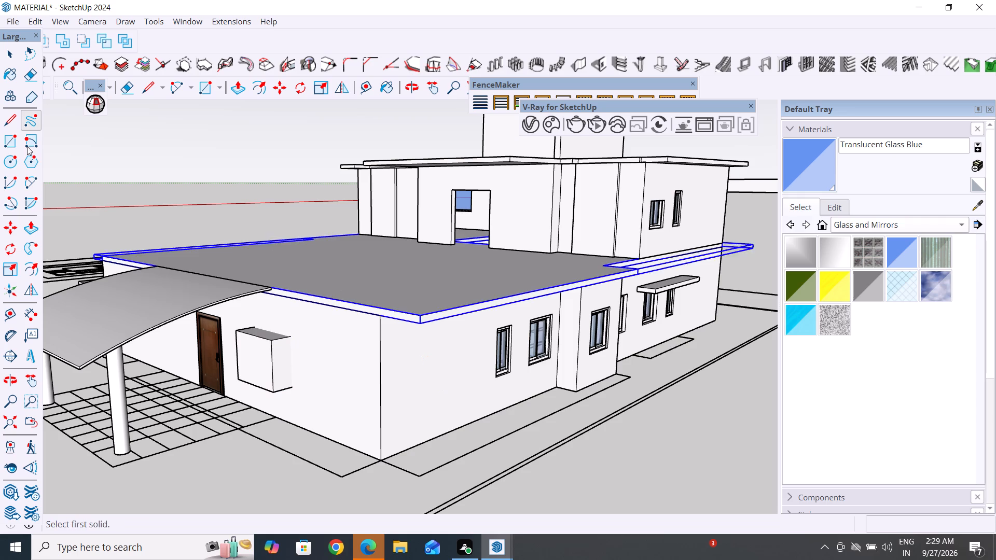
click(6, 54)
Open the ground-floor walls group, select all its connected geometry, and make it a nested group.
click(416, 365)
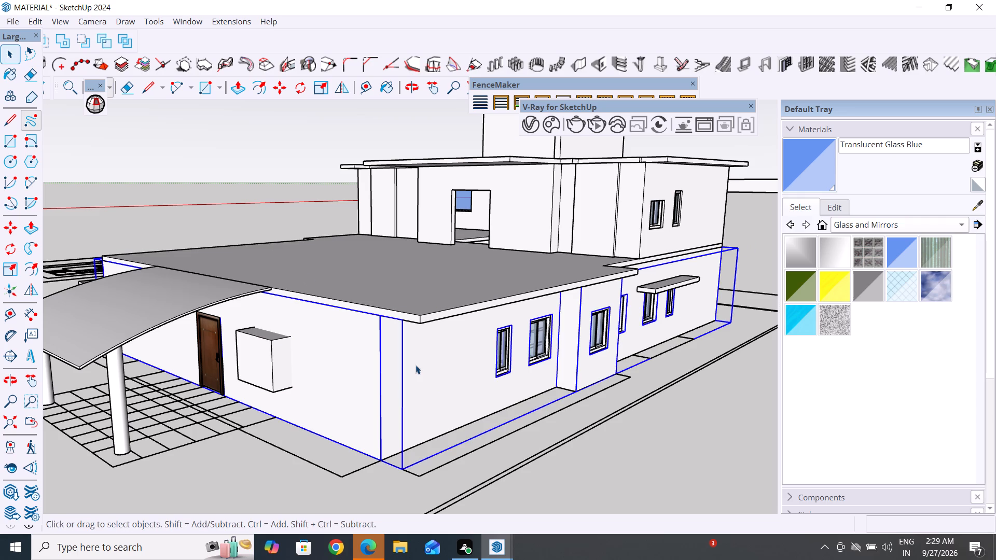
double_click(416, 365)
click(416, 365)
triple_click(319, 384)
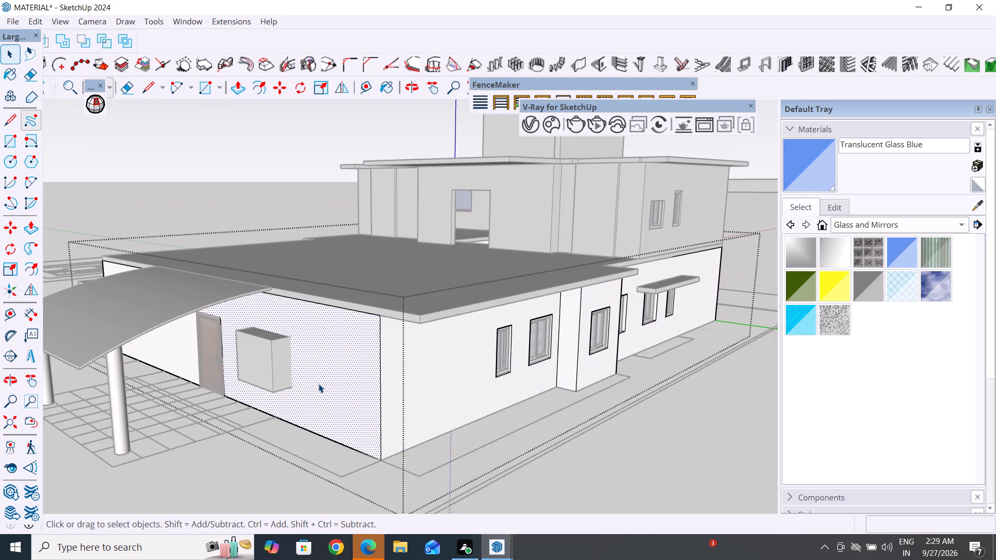
click(319, 384)
right_click(424, 375)
click(470, 145)
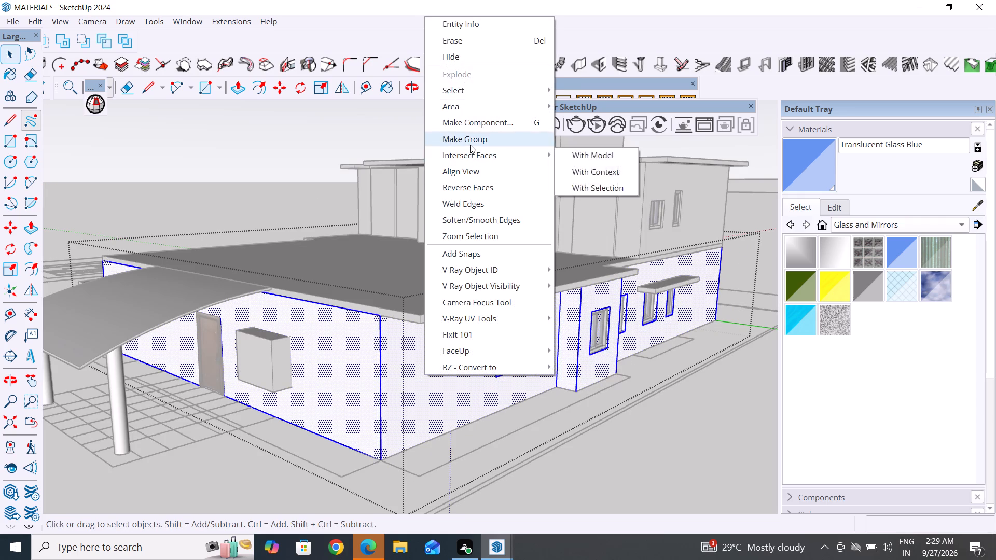
click(561, 496)
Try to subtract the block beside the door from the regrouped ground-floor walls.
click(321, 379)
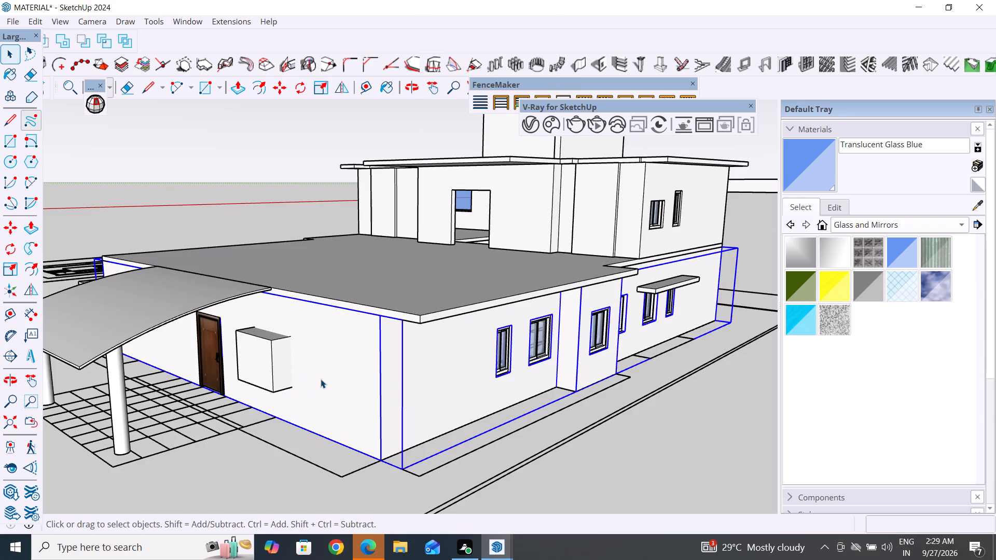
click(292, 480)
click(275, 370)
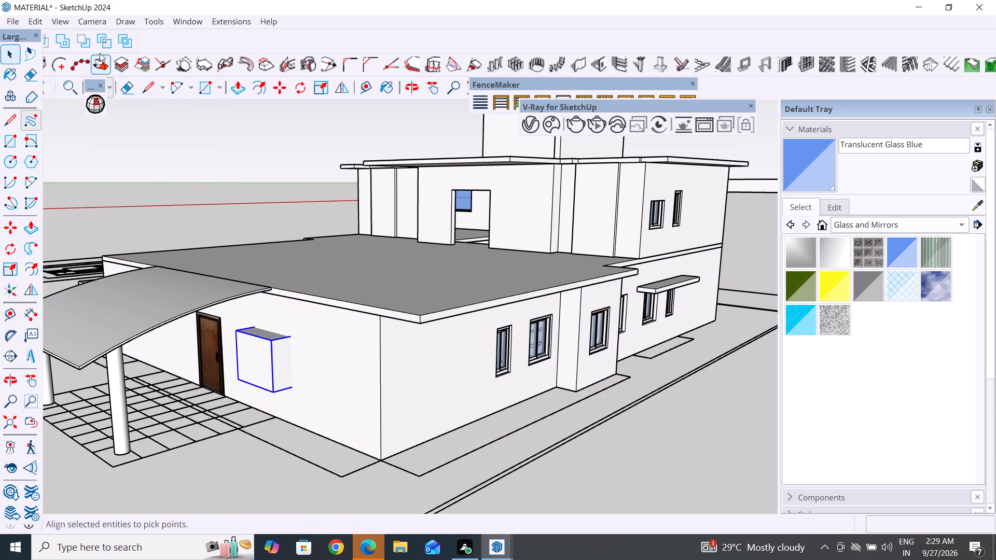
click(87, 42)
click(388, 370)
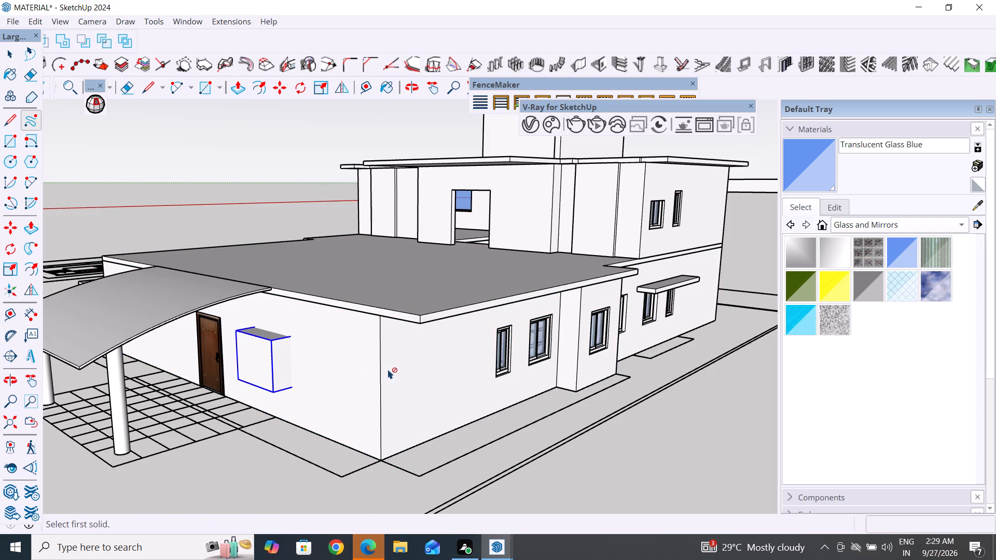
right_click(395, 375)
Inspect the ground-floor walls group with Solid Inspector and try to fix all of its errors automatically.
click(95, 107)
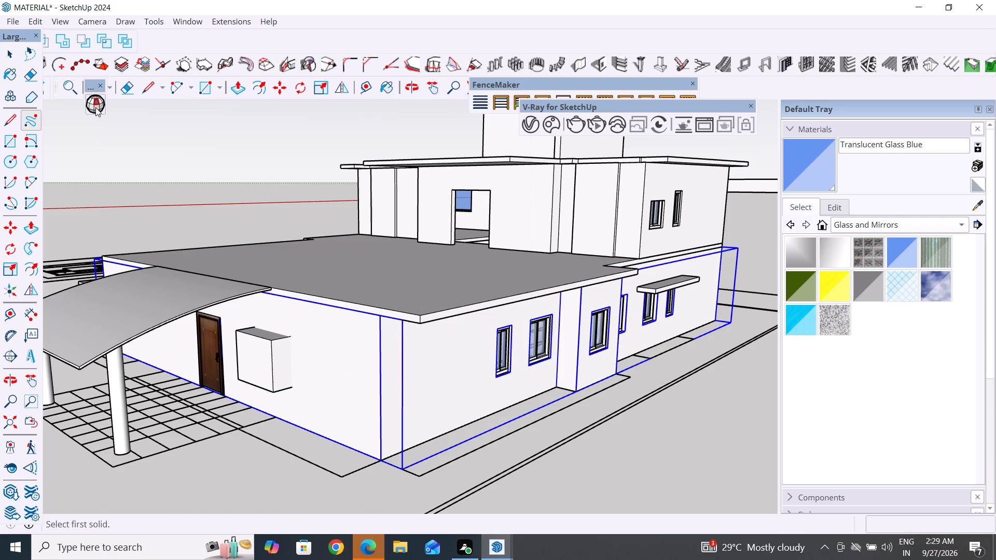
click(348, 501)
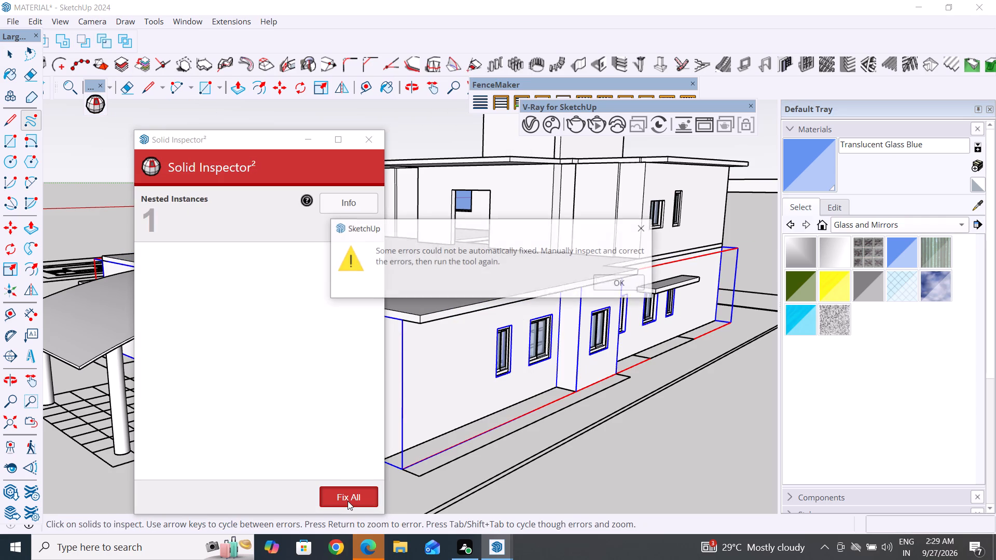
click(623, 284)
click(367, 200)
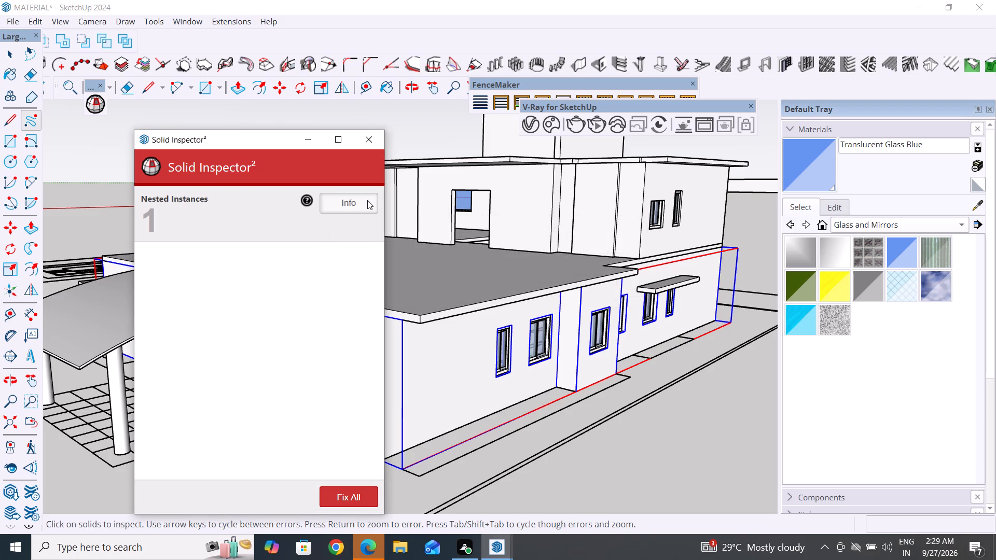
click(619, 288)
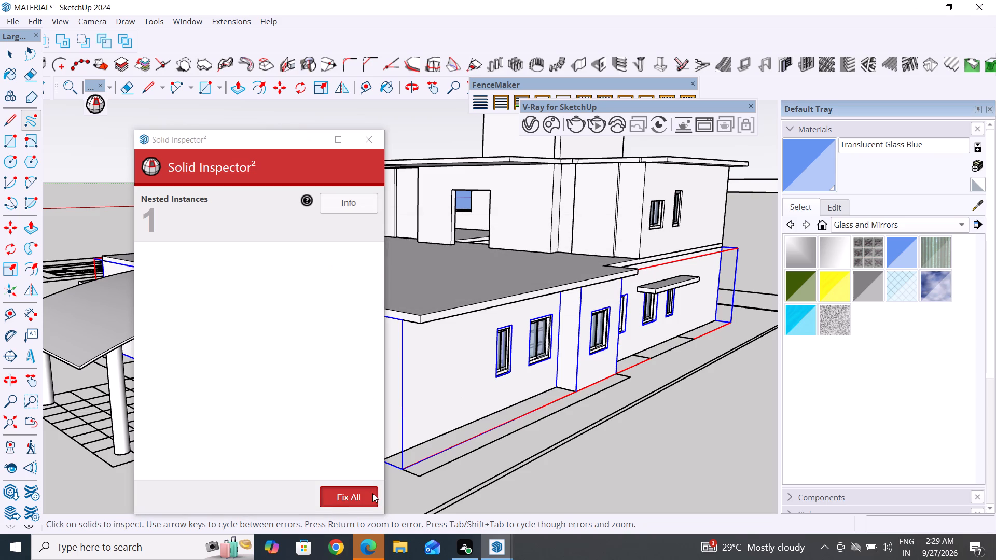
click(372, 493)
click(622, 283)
Run Solid Inspector on the whole model, review the nested instances information, and apply the automatic fixes.
click(662, 505)
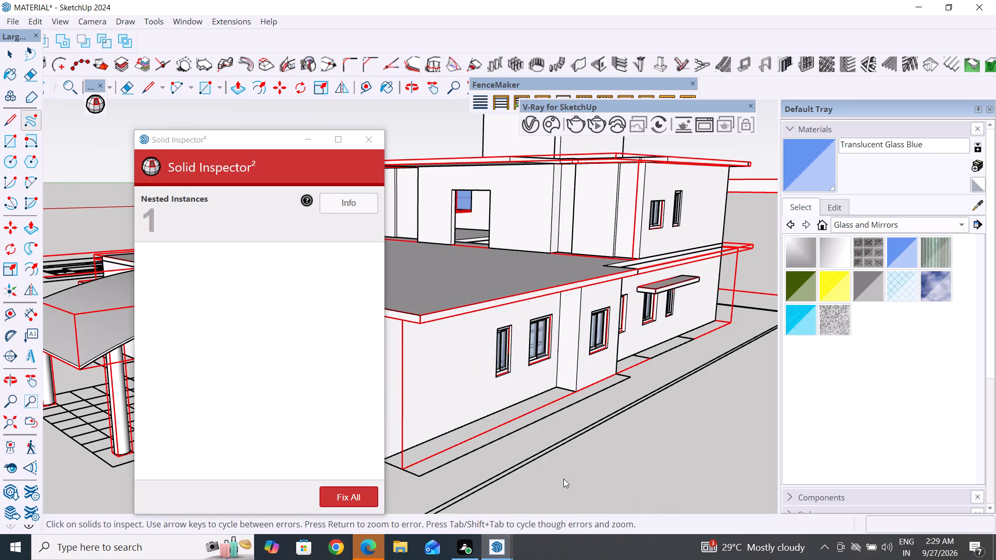
click(352, 372)
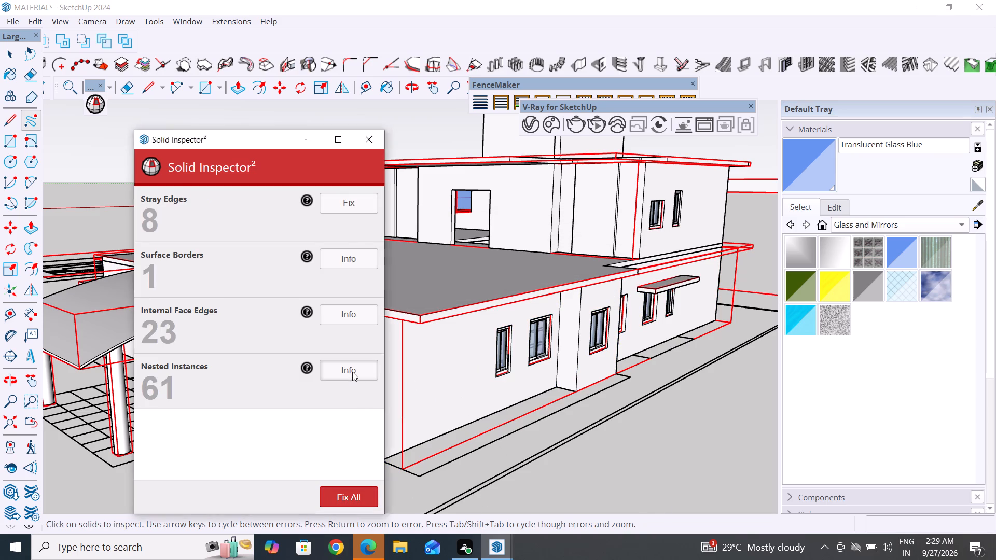
click(640, 226)
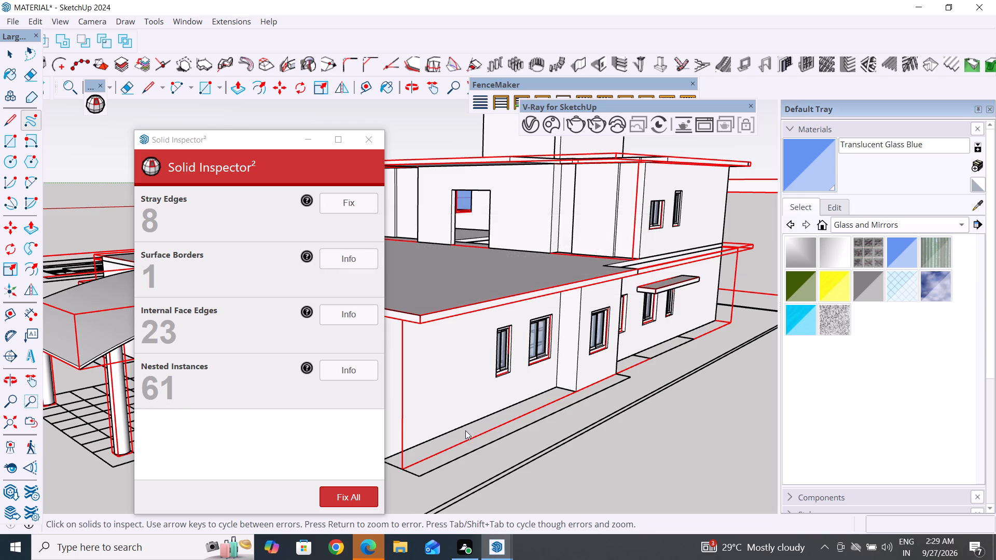
click(365, 495)
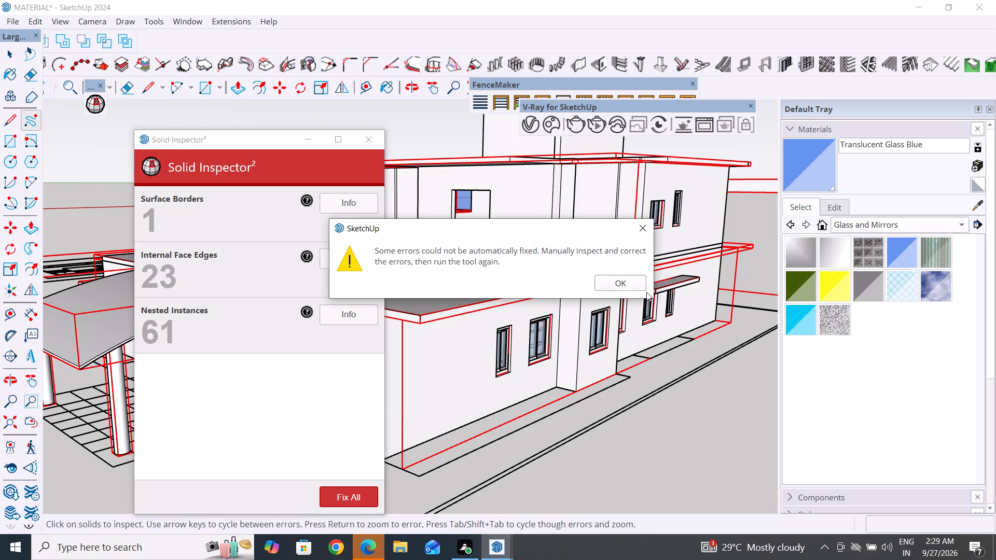
click(632, 285)
click(389, 145)
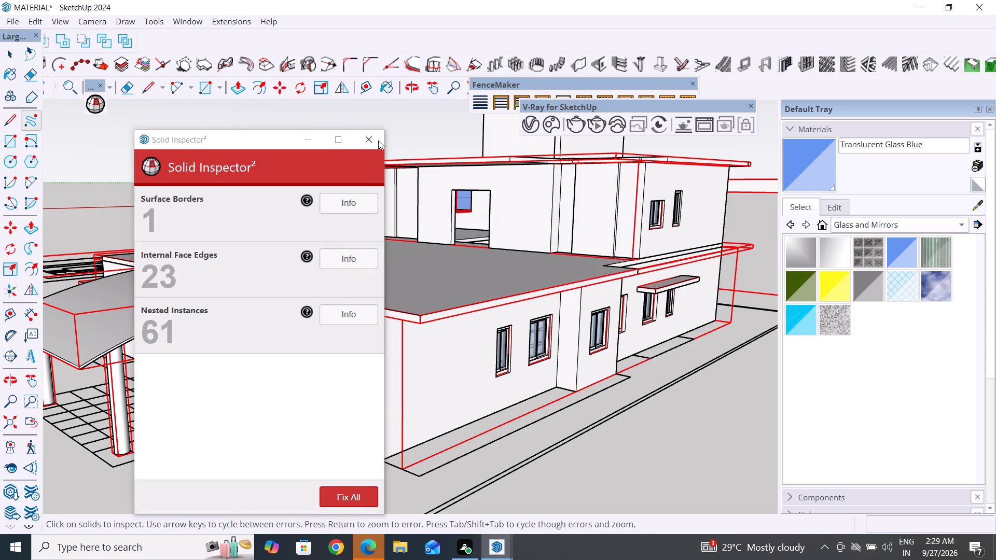
click(378, 141)
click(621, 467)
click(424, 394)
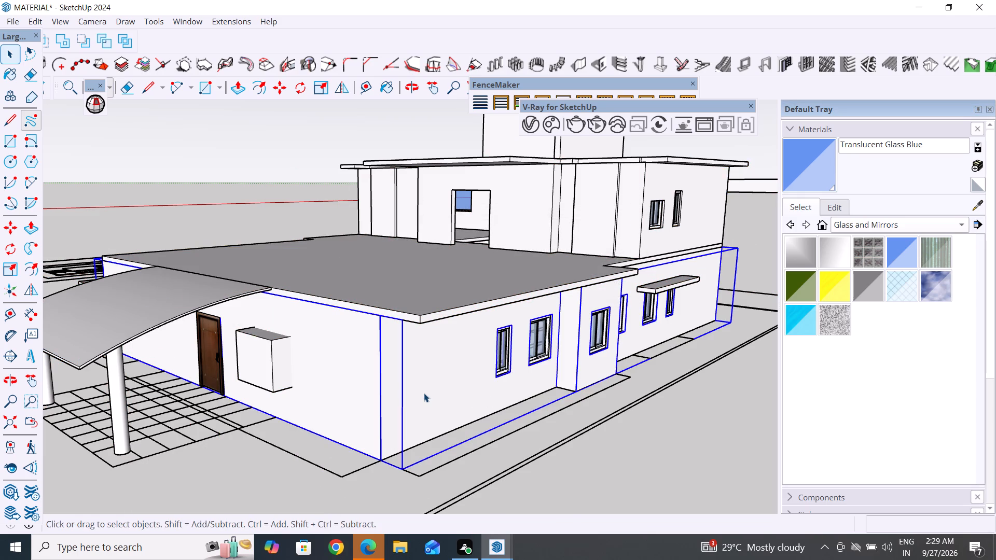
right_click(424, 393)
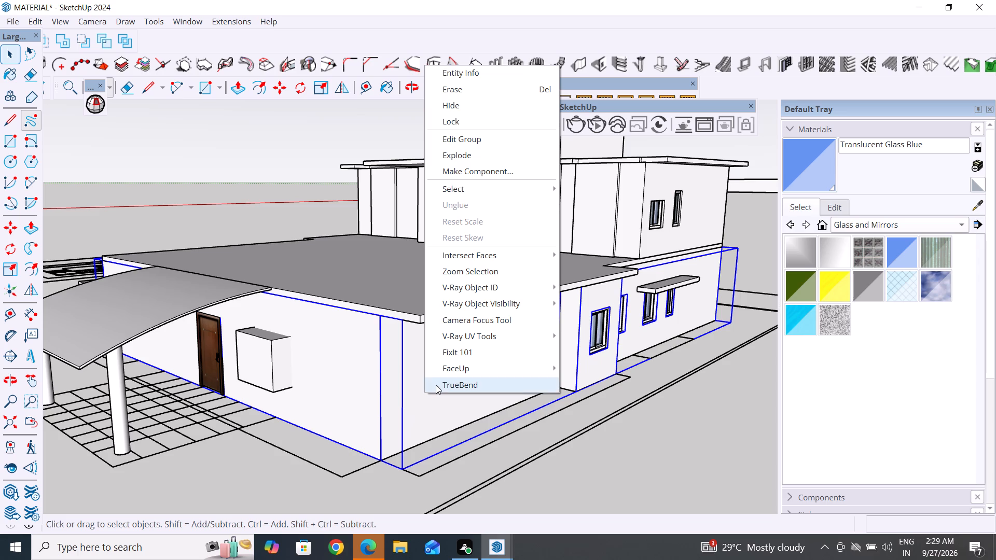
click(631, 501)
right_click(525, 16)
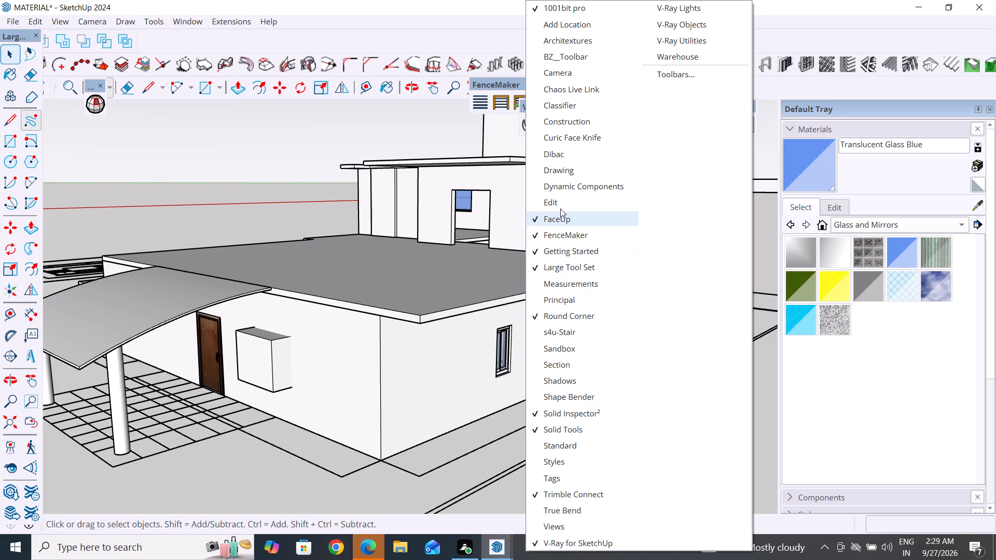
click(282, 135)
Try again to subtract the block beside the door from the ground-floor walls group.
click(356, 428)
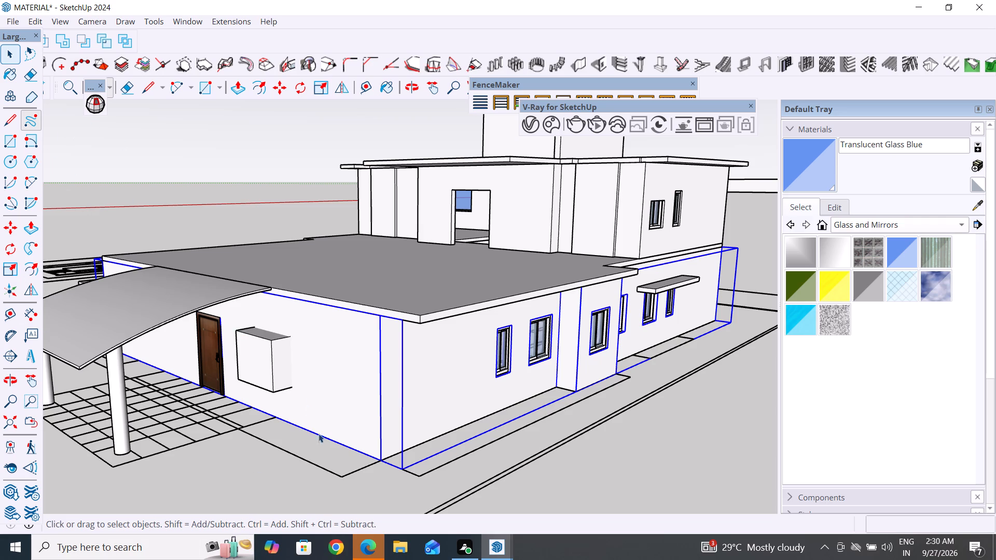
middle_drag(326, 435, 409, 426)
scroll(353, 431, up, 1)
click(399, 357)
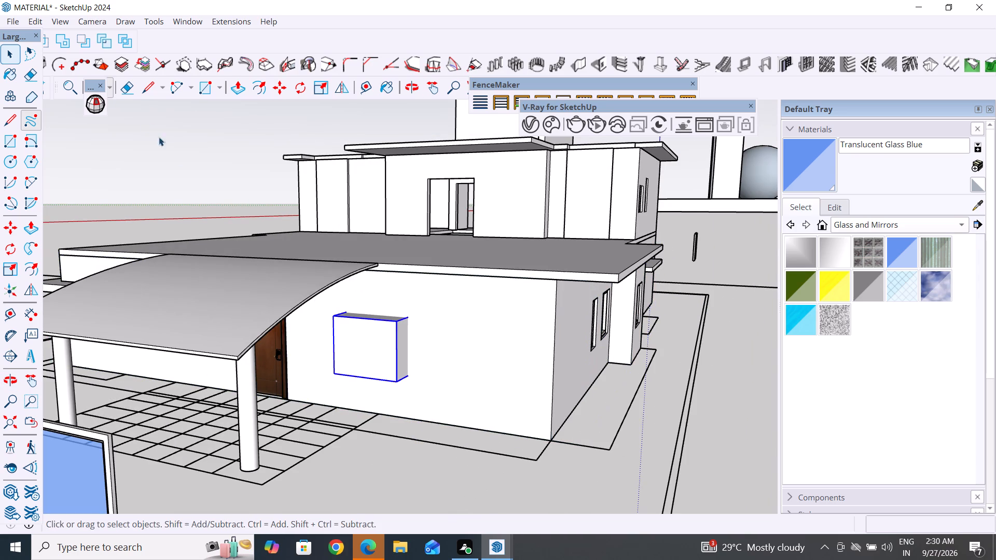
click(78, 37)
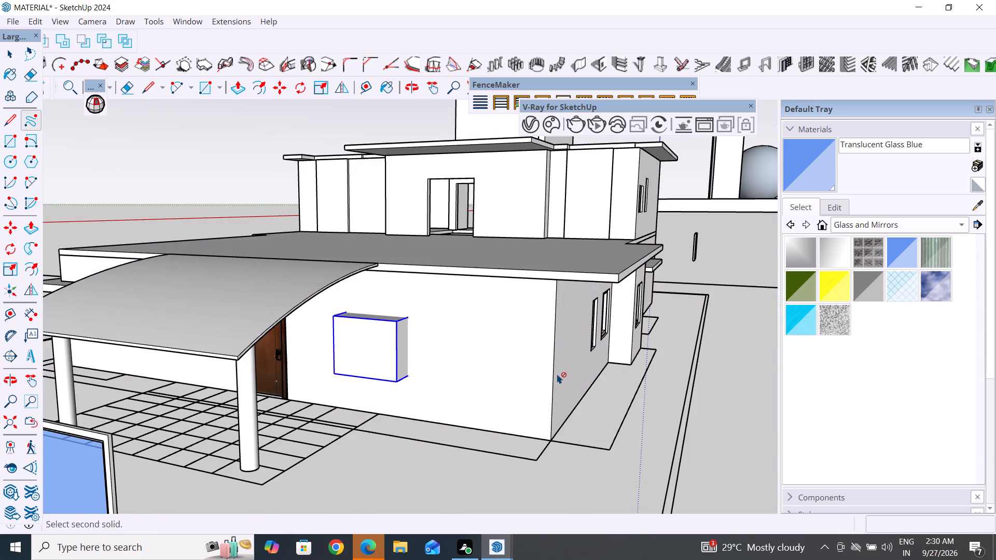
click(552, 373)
Examine how the block beside the door passes through the ground-floor wall, from below and from outside.
middle_drag(576, 459, 576, 241)
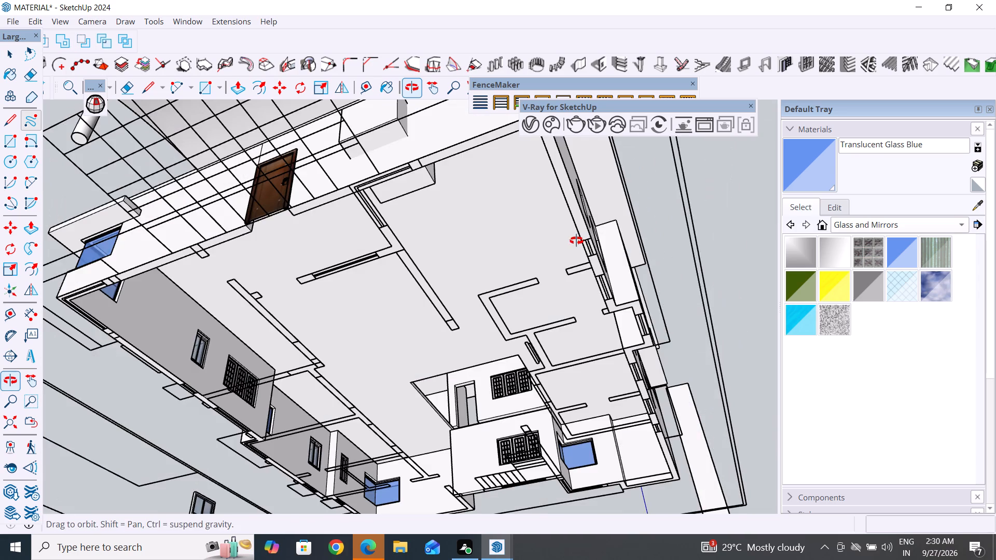
middle_drag(576, 241, 213, 279)
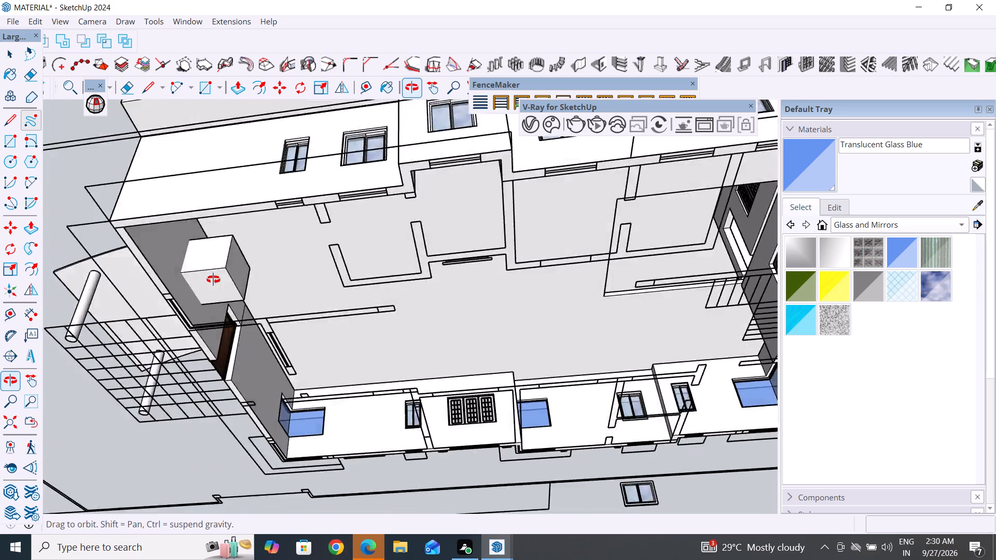
middle_drag(213, 279, 551, 499)
scroll(355, 440, down, 3)
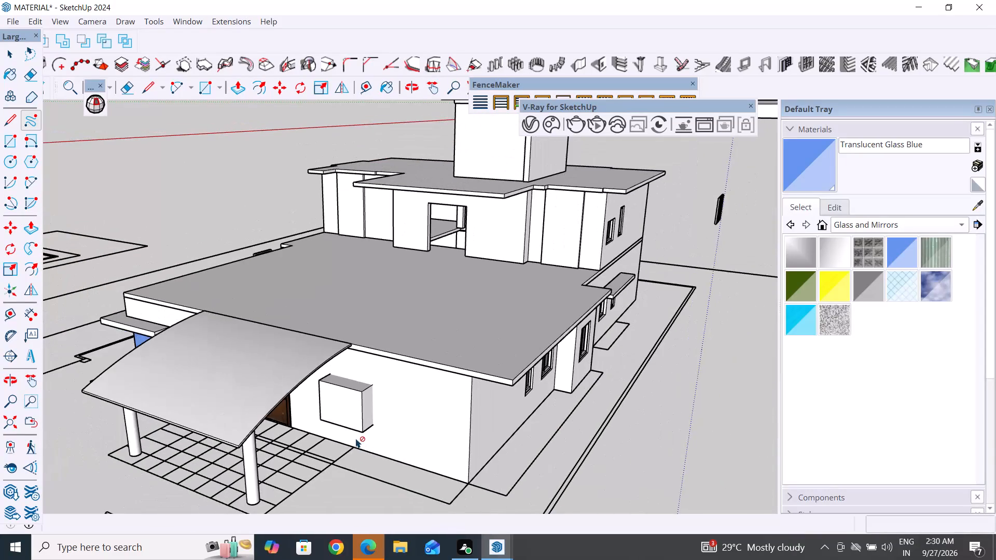
middle_drag(358, 417, 402, 405)
scroll(398, 394, up, 3)
middle_drag(476, 395, 455, 325)
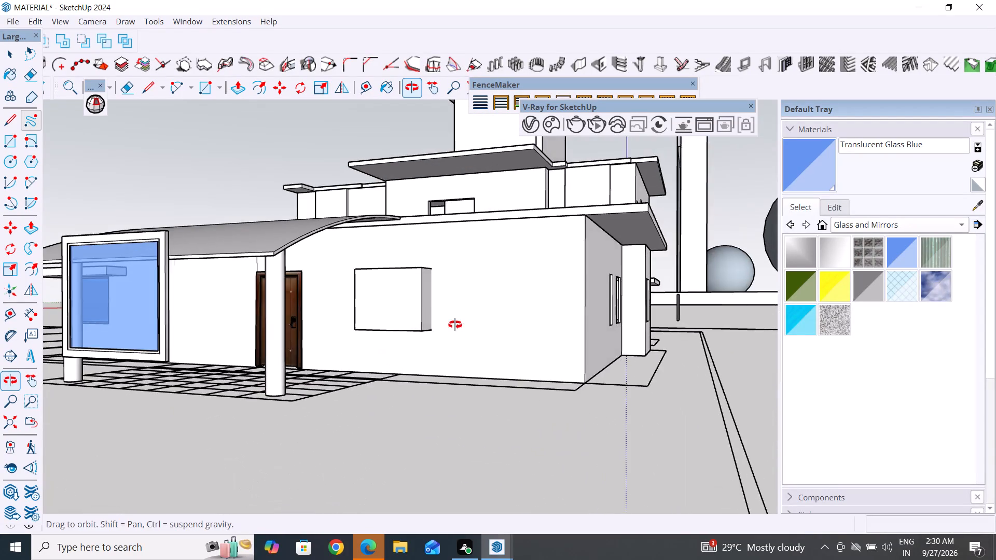
middle_drag(455, 325, 407, 346)
Move the block beside the door 1' 8 3/4" inward so its front face sits flush with the outer wall.
key(m)
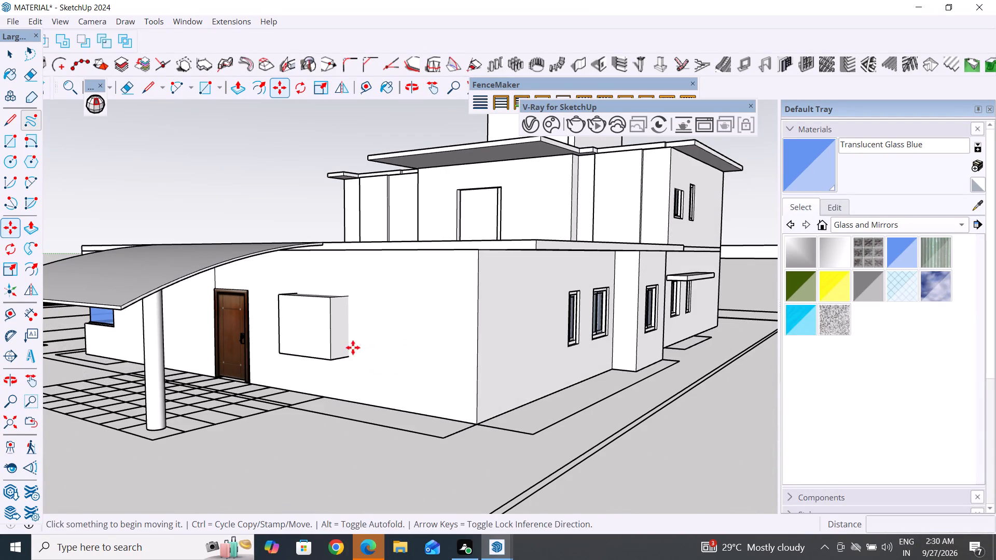
click(16, 55)
click(337, 336)
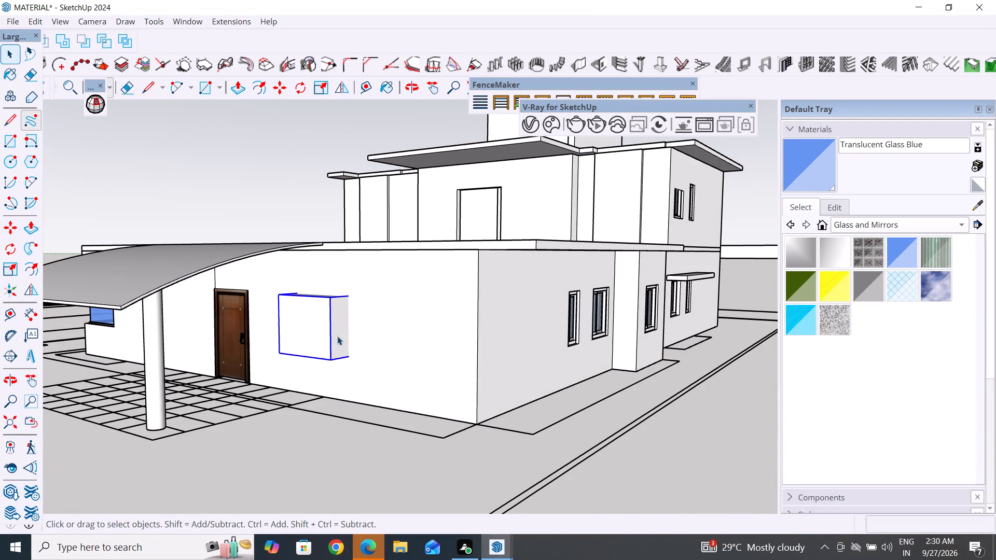
key(m)
scroll(342, 370, up, 7)
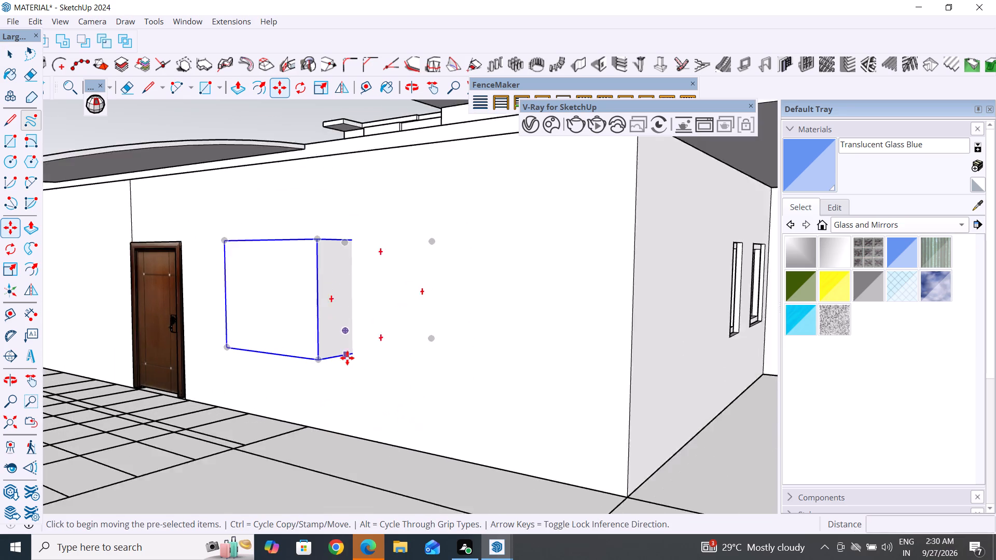
middle_drag(375, 379, 330, 396)
click(281, 376)
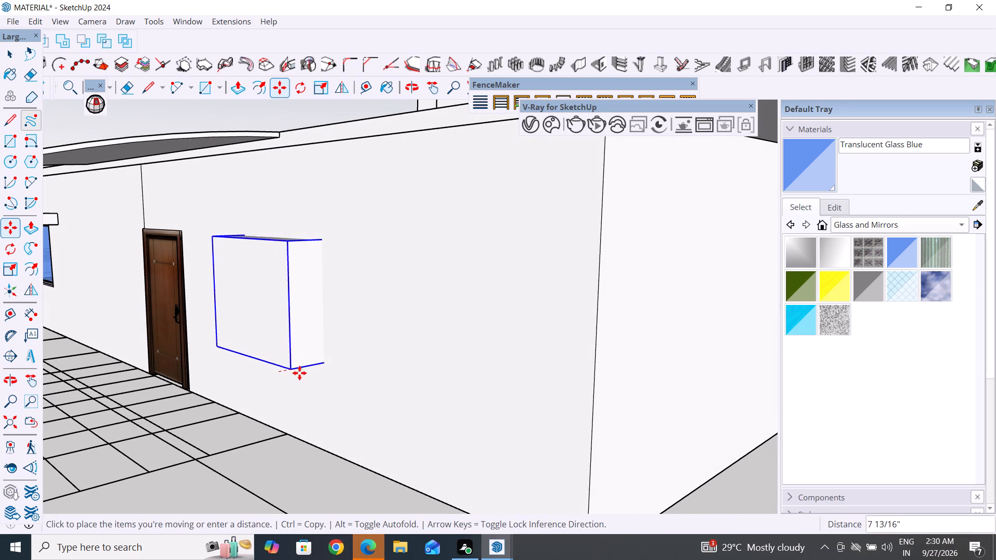
click(323, 363)
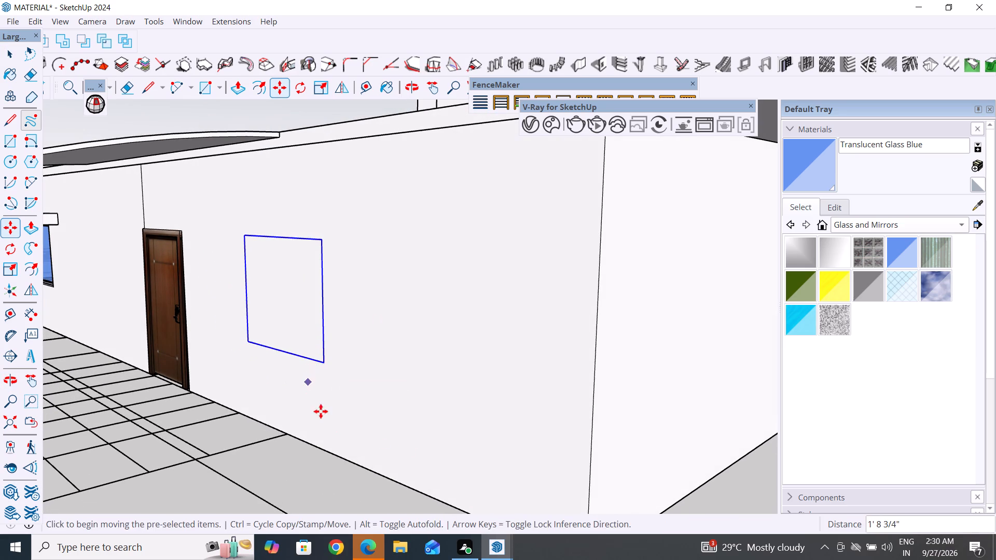
middle_drag(409, 447, 418, 476)
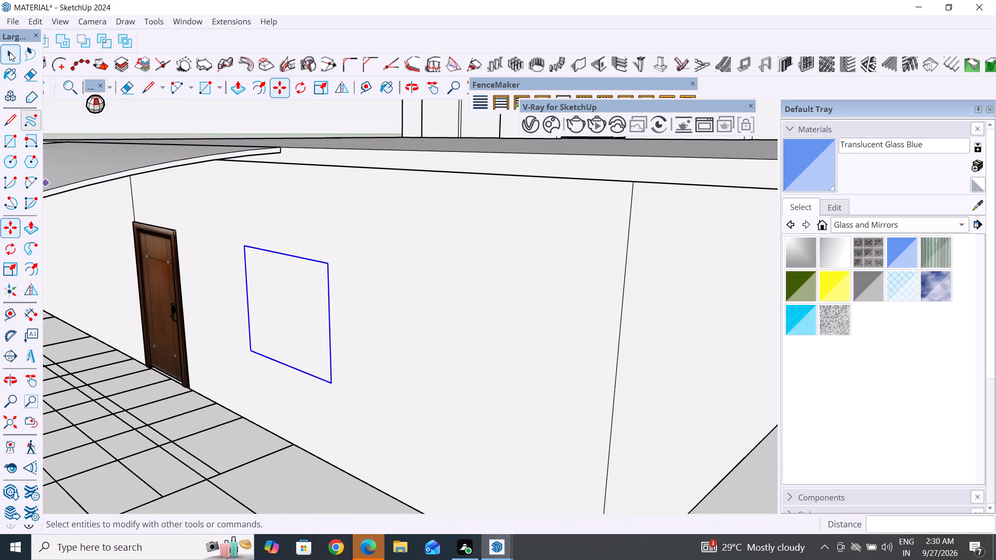
Draw a 4' 9" by 4' rectangle on the outer wall over the block's front face.
click(8, 148)
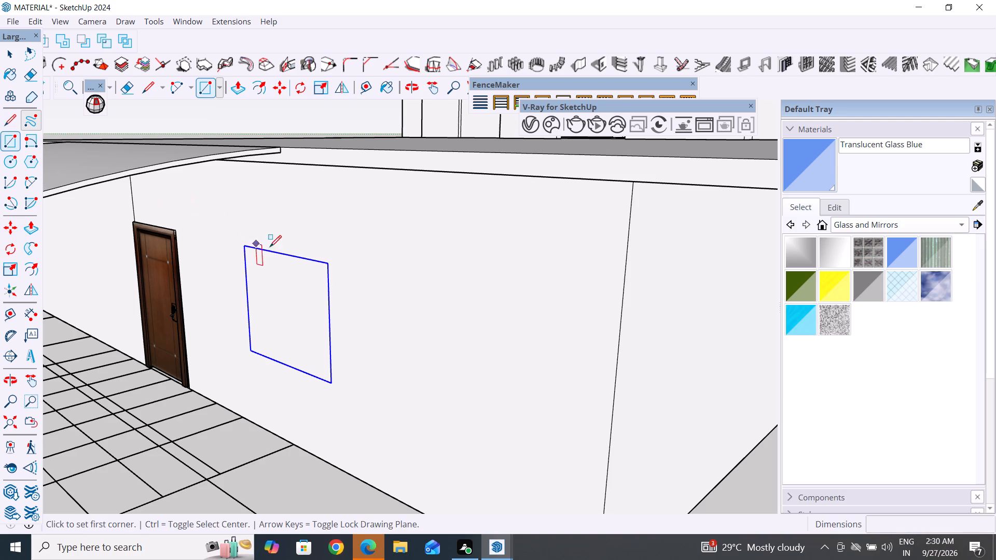
click(245, 244)
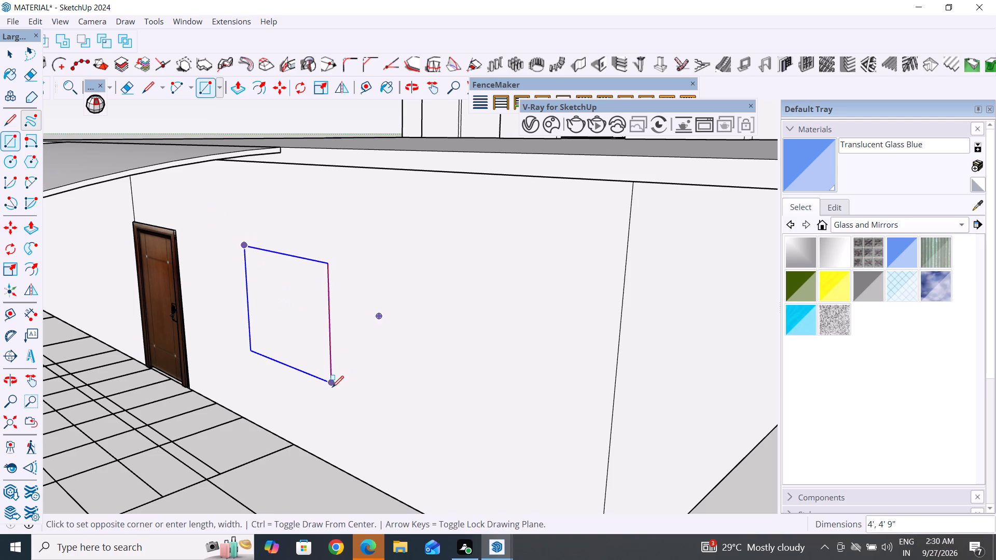
click(332, 384)
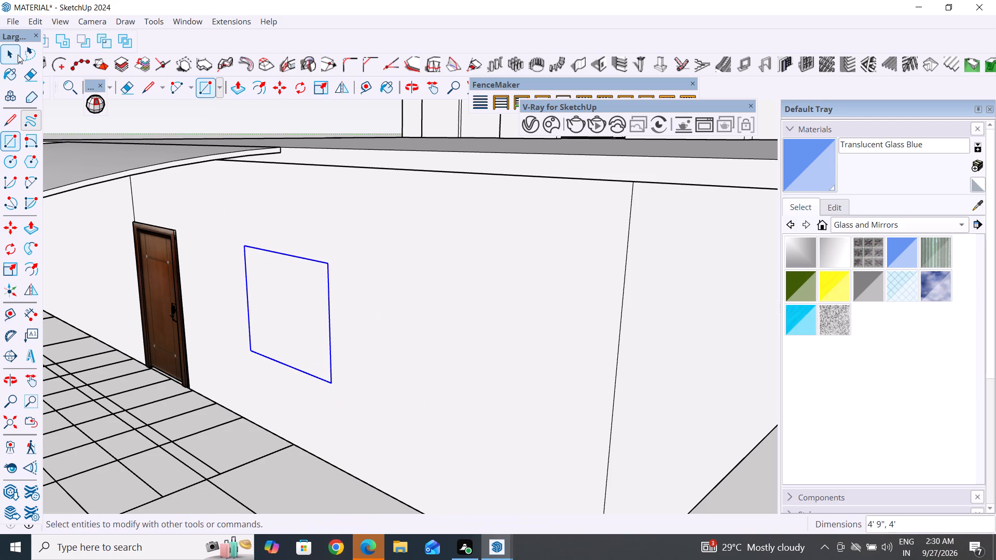
click(16, 52)
Delete the block behind the wall beside the door, leaving only the rectangle on the outer face.
scroll(469, 370, down, 13)
middle_drag(472, 409, 497, 242)
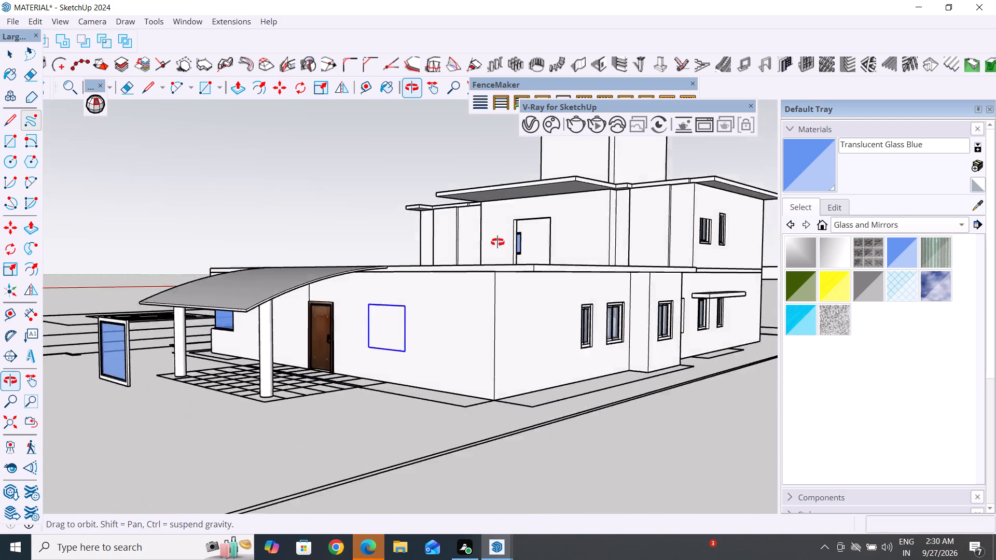
middle_drag(497, 242, 661, 202)
middle_drag(440, 341, 787, 274)
scroll(426, 355, down, 4)
middle_drag(428, 363, 548, 373)
scroll(552, 434, up, 14)
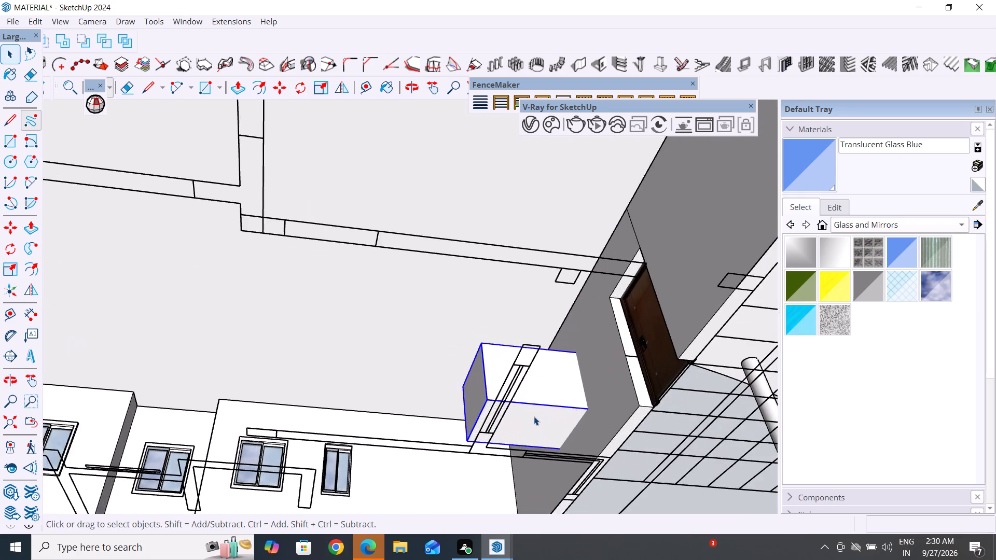
middle_drag(523, 408, 378, 352)
click(493, 343)
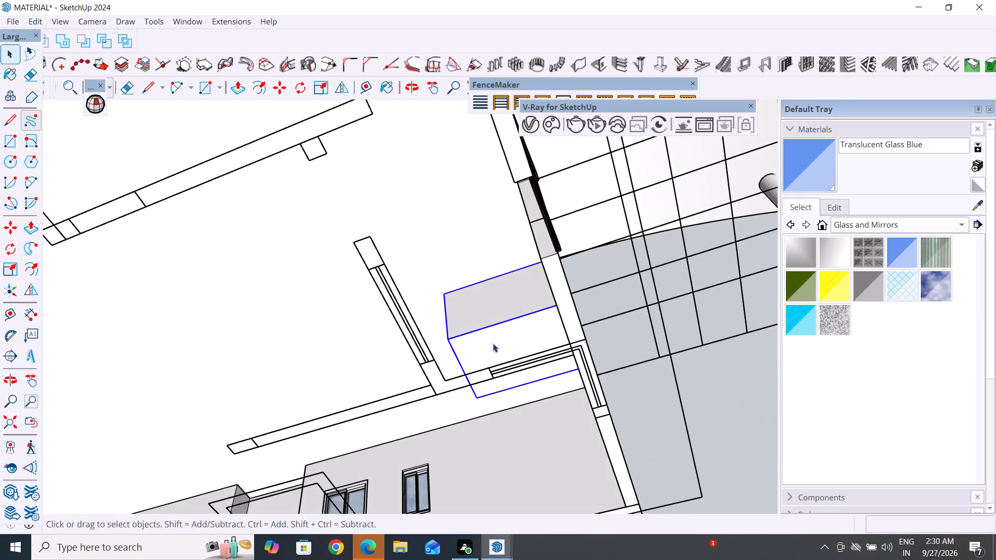
key(Delete)
scroll(562, 348, up, 1)
middle_drag(550, 352, 234, 559)
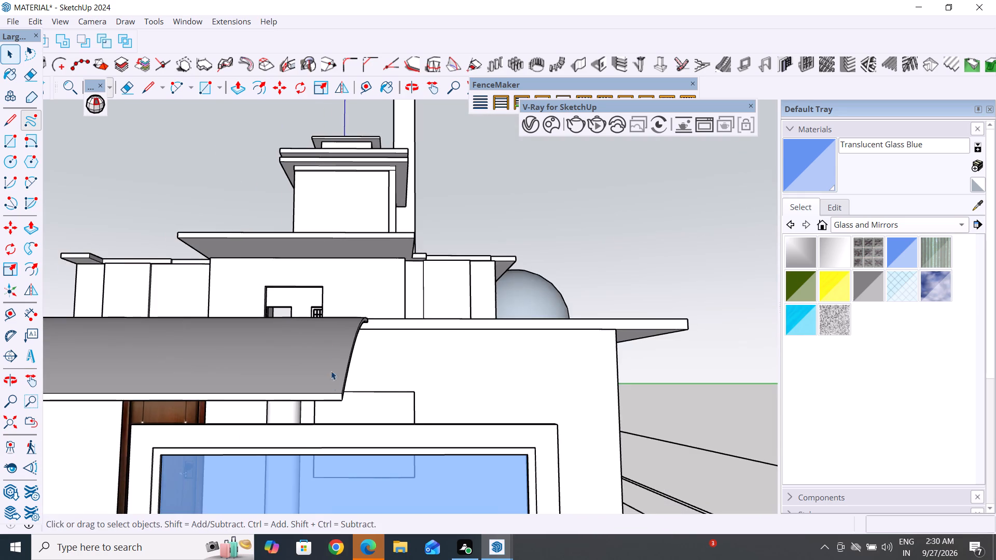
Push/Pull the rectangle beside the door 9" inward so it reaches the wall's inner face.
scroll(314, 305, down, 5)
middle_drag(414, 370, 320, 456)
scroll(246, 454, up, 12)
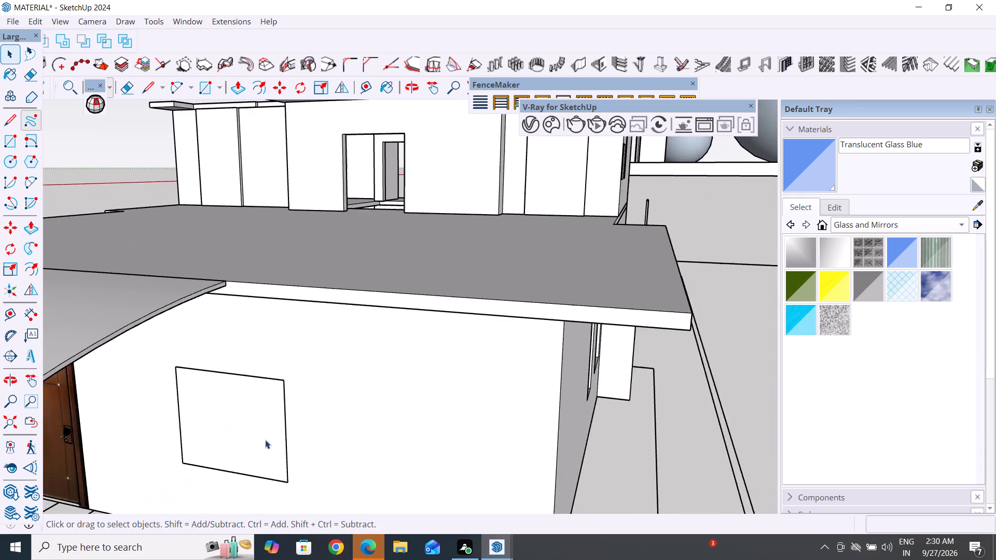
scroll(265, 440, up, 4)
click(219, 402)
double_click(245, 397)
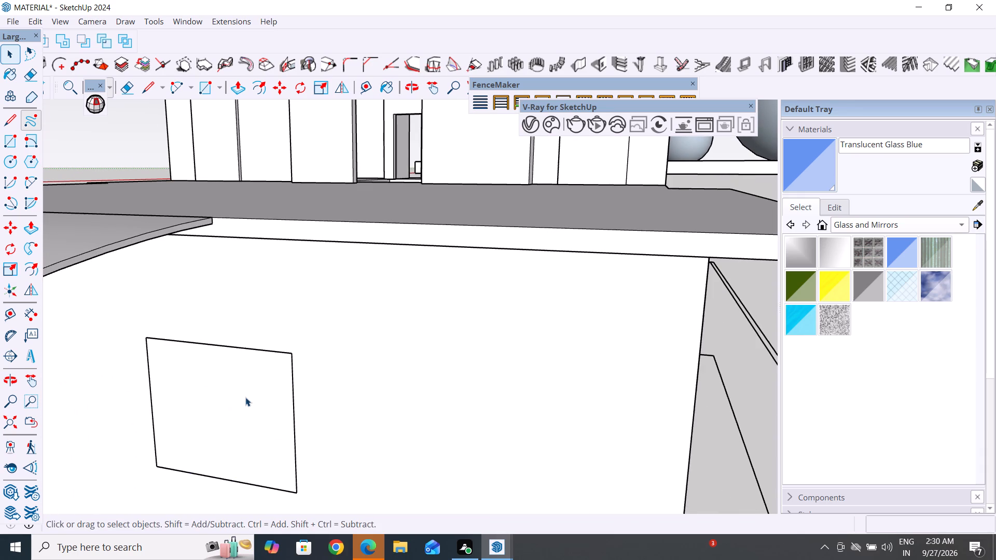
click(238, 91)
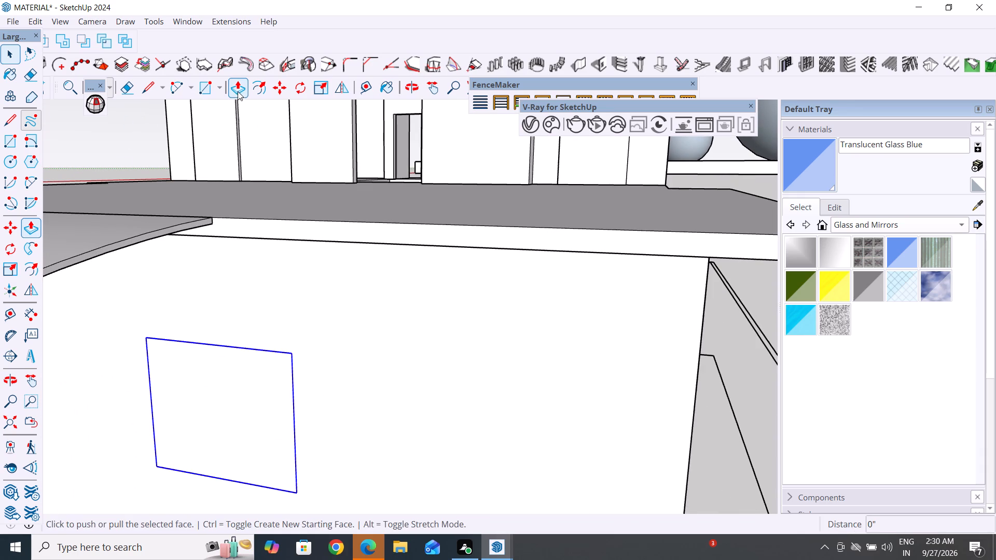
click(227, 426)
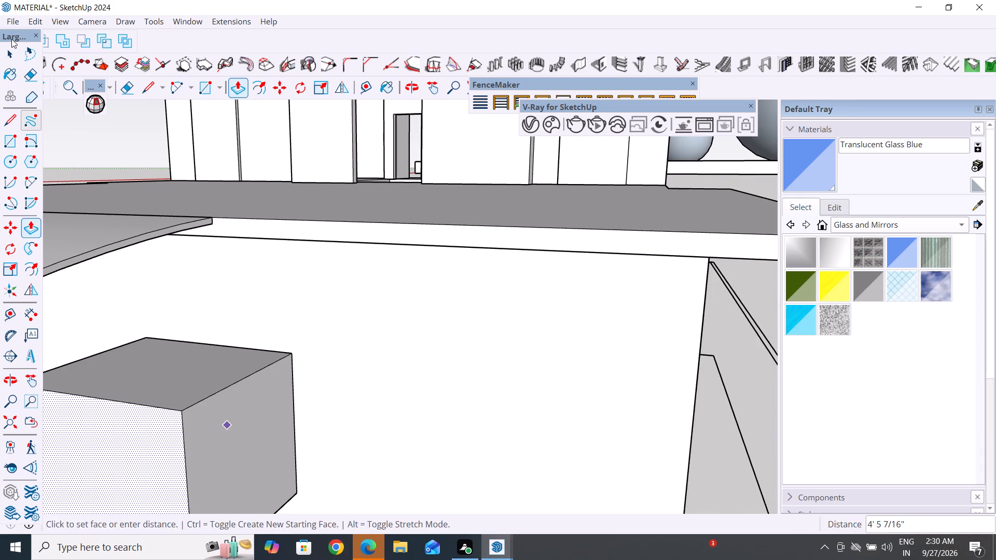
middle_drag(295, 436, 66, 458)
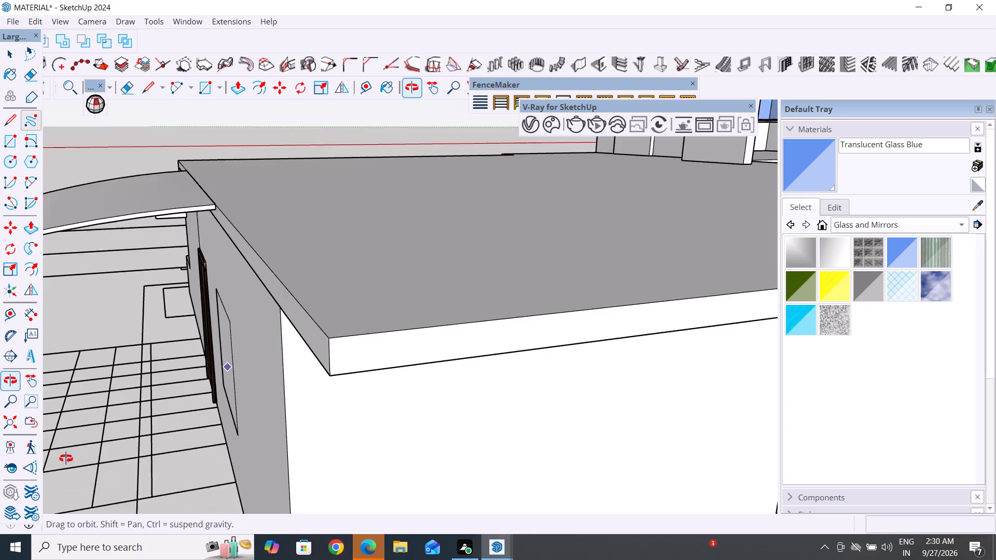
middle_drag(66, 458, 409, 204)
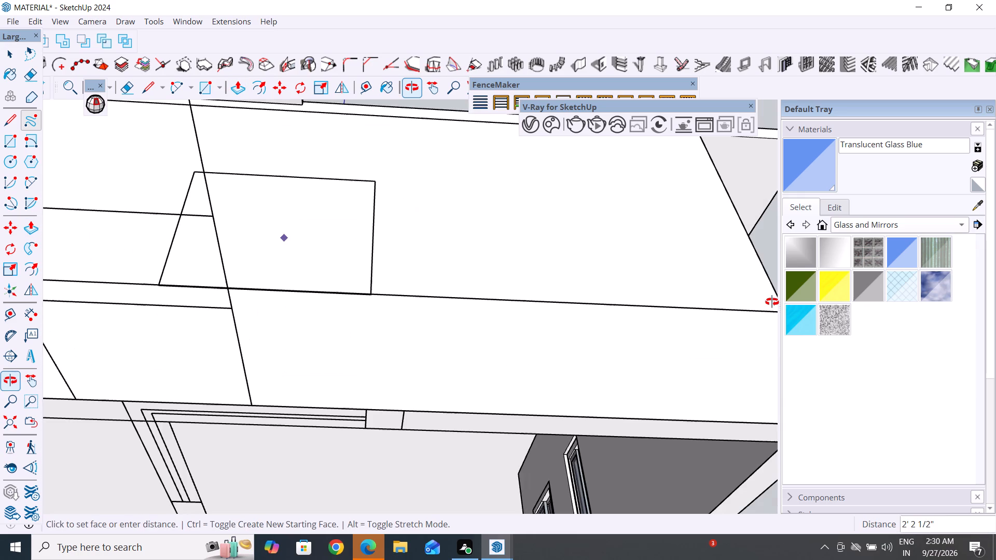
middle_drag(434, 348, 855, 304)
middle_drag(559, 299, 772, 302)
middle_drag(772, 302, 637, 471)
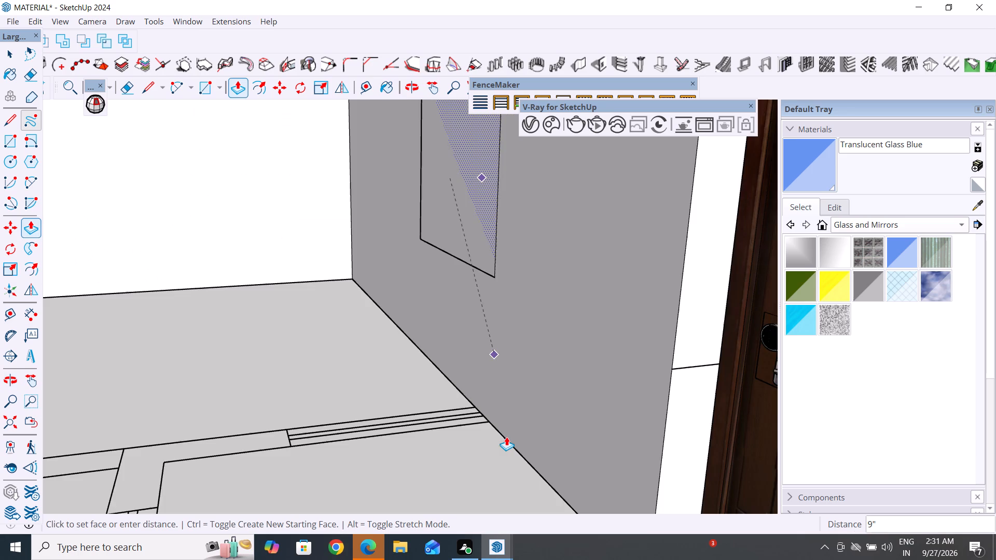
click(506, 437)
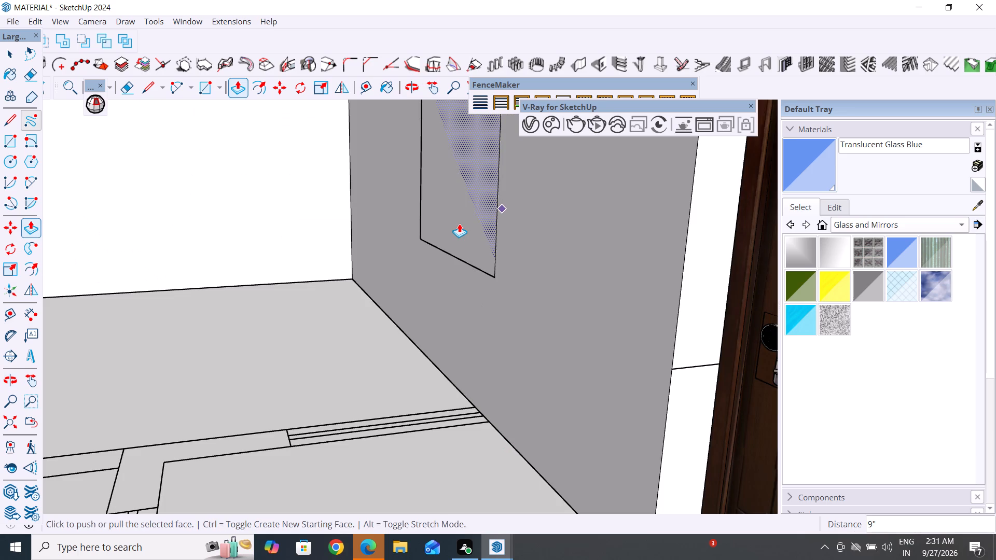
Push/Pull the rectangle's inner face 4' 11 1/16" back out through the wall so it projects as a block outside.
click(9, 53)
click(239, 92)
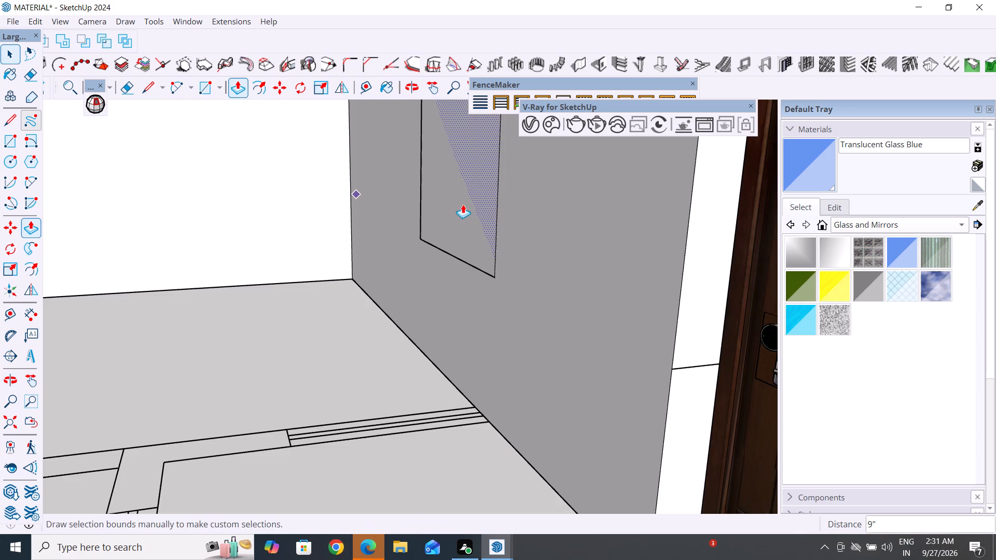
click(463, 204)
click(443, 199)
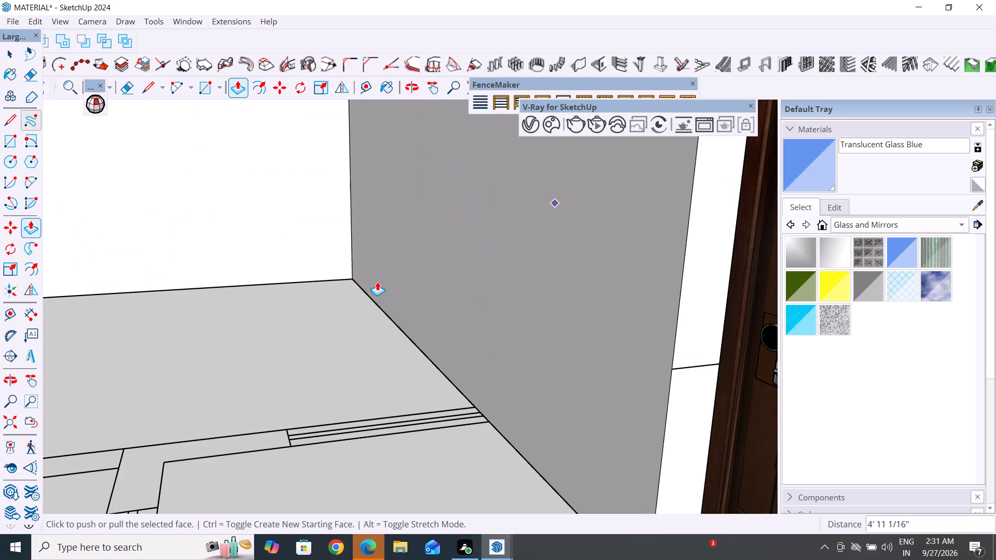
scroll(314, 241, down, 5)
click(248, 268)
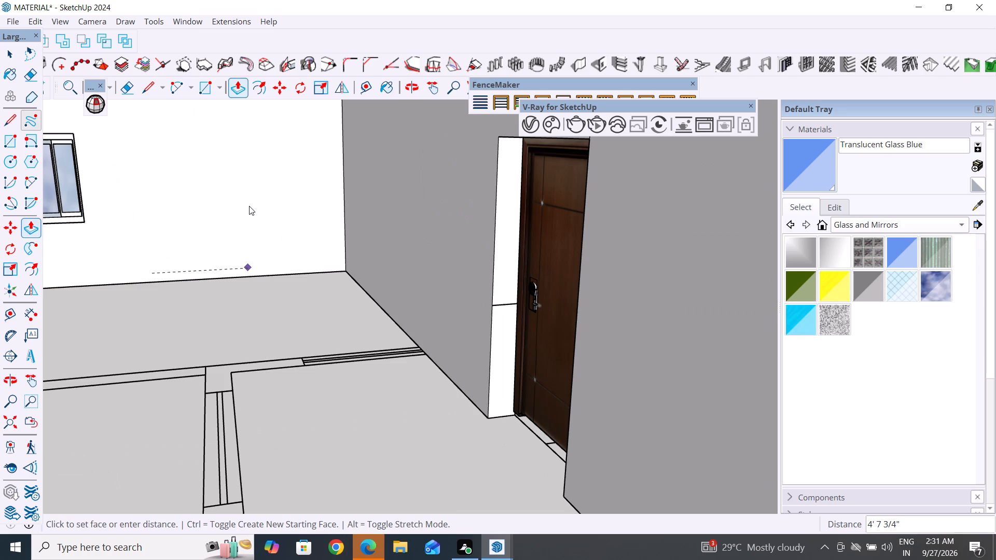
click(12, 55)
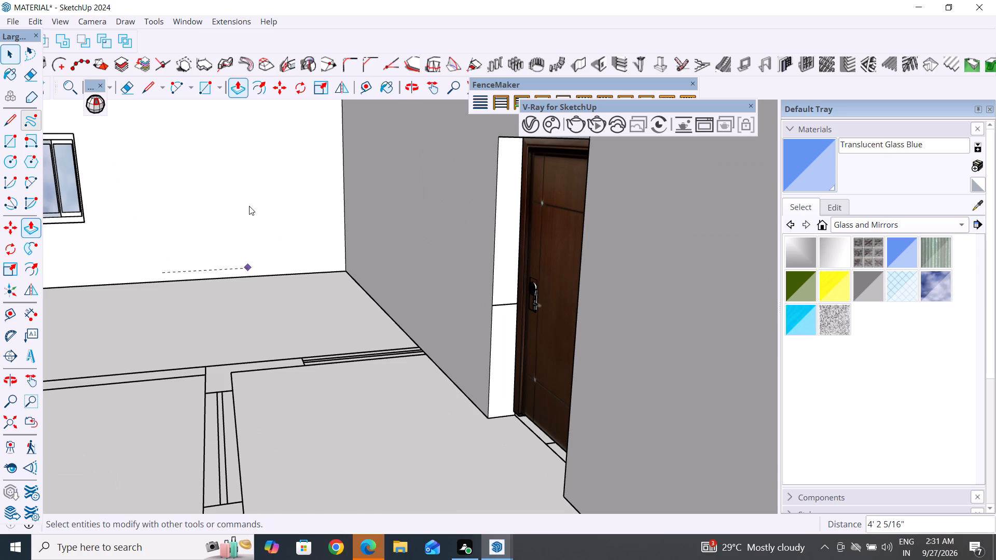
click(159, 331)
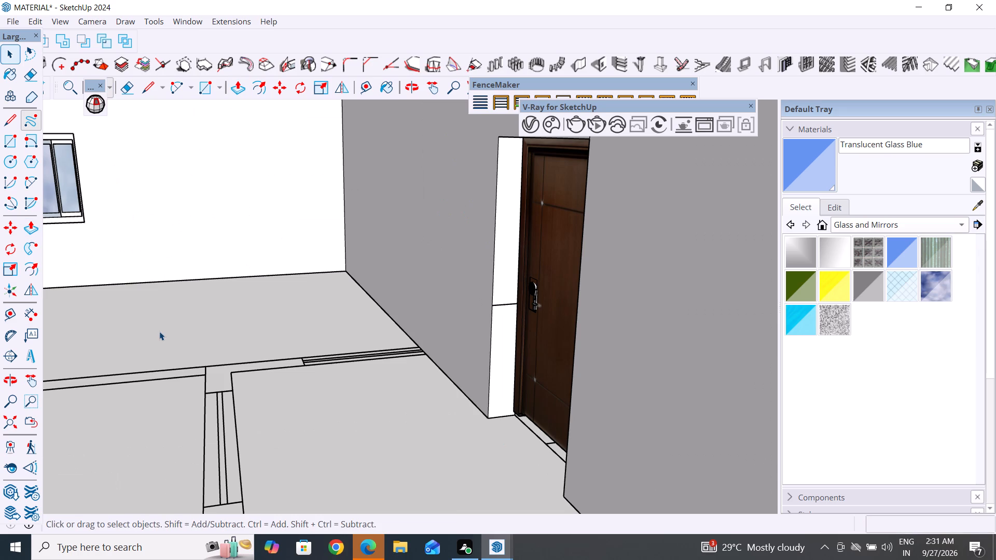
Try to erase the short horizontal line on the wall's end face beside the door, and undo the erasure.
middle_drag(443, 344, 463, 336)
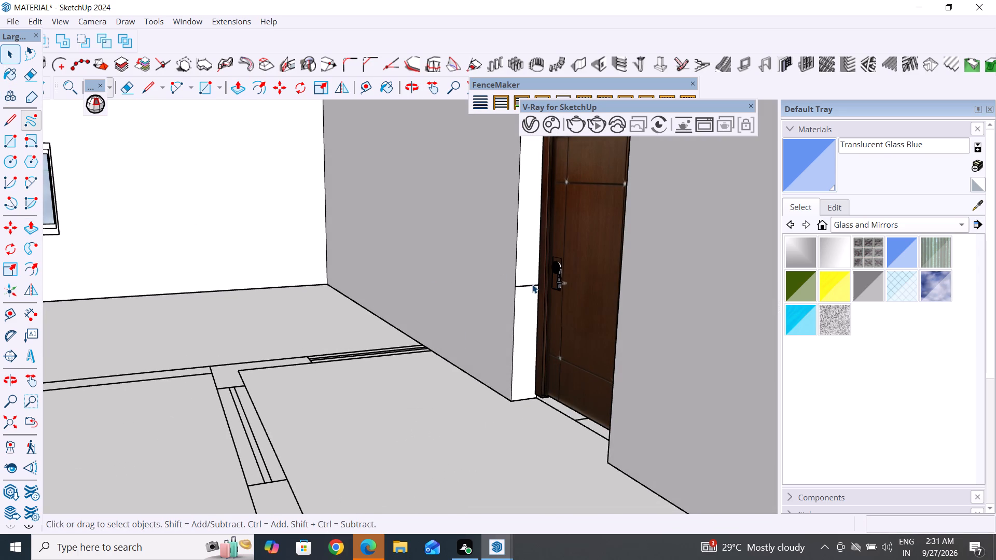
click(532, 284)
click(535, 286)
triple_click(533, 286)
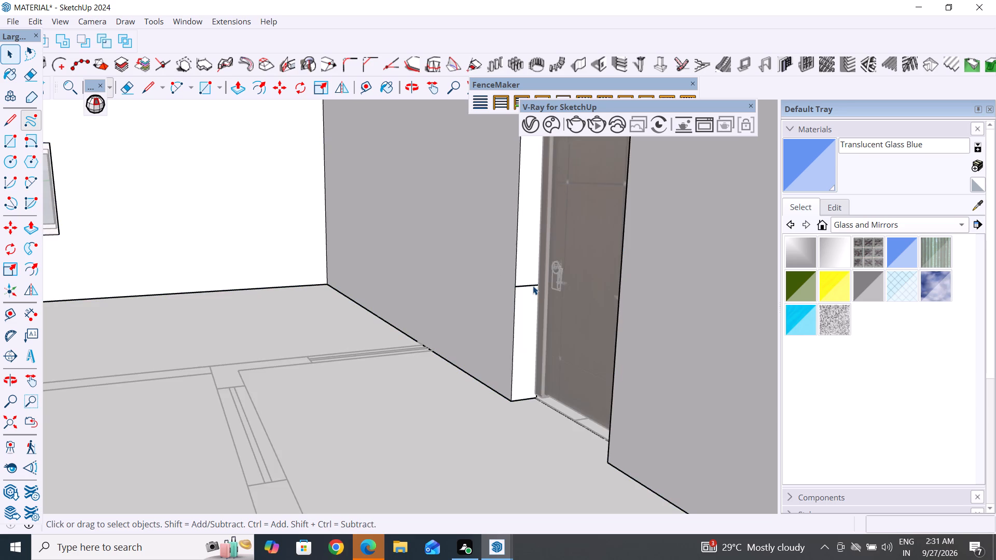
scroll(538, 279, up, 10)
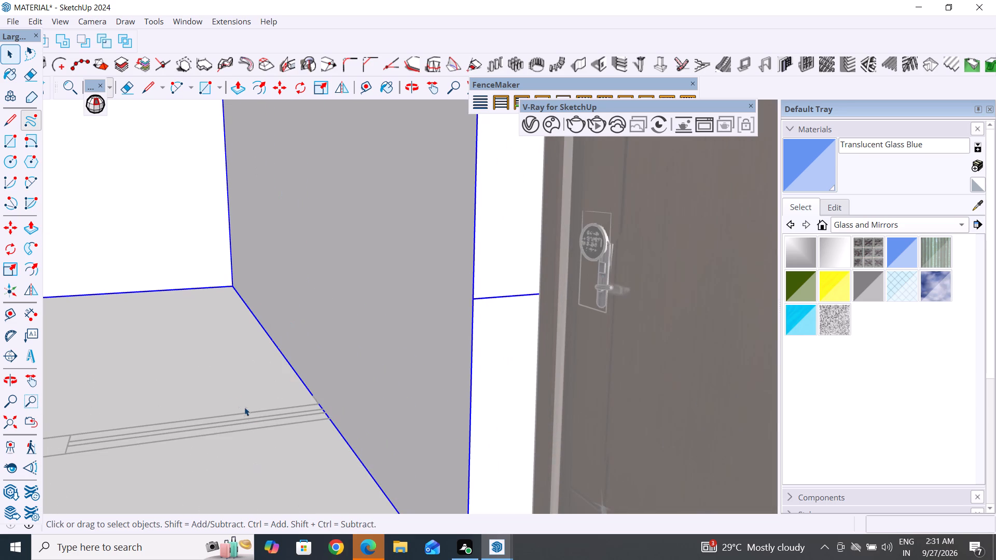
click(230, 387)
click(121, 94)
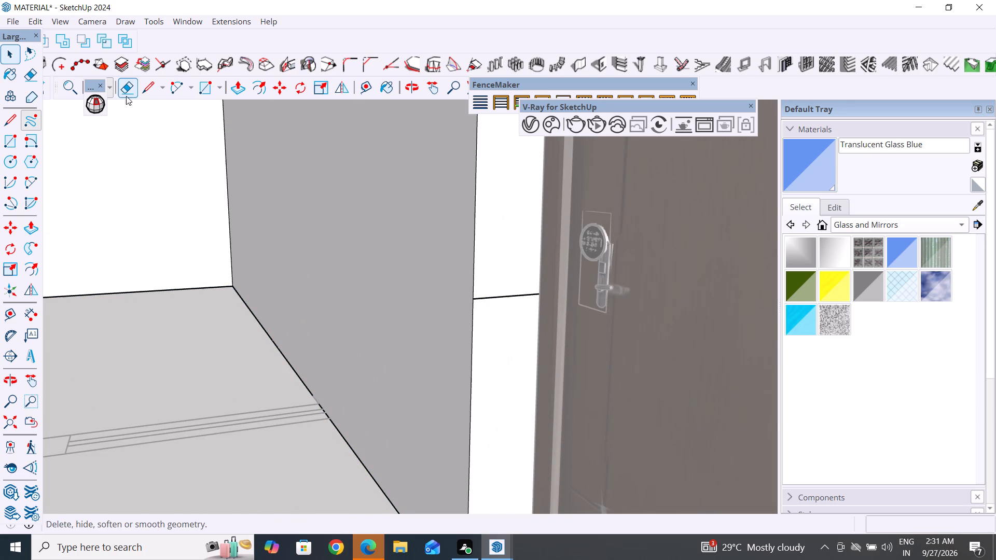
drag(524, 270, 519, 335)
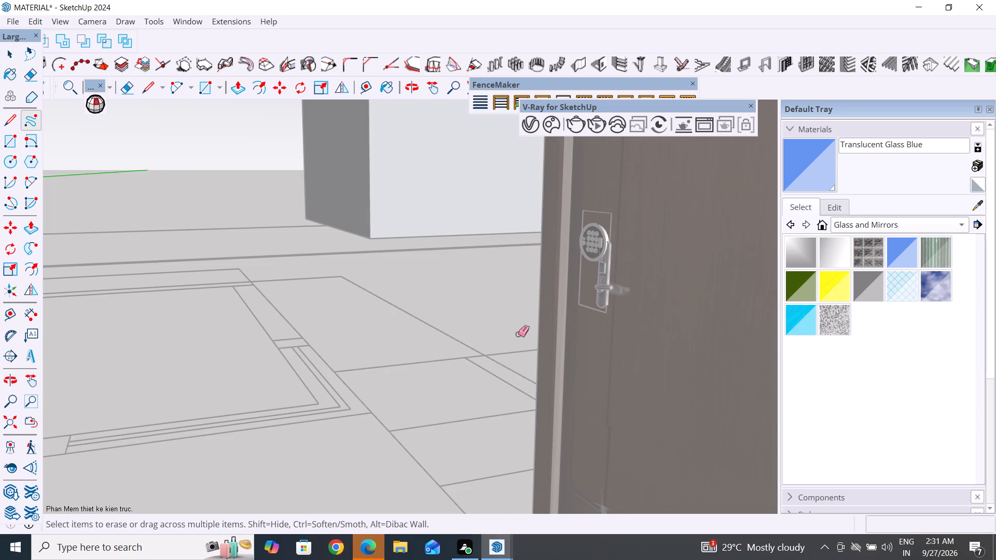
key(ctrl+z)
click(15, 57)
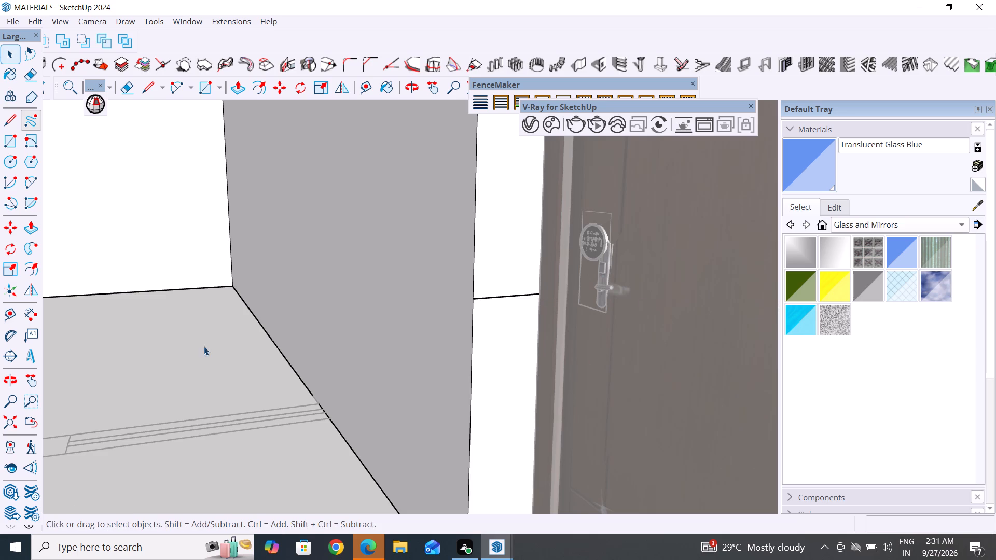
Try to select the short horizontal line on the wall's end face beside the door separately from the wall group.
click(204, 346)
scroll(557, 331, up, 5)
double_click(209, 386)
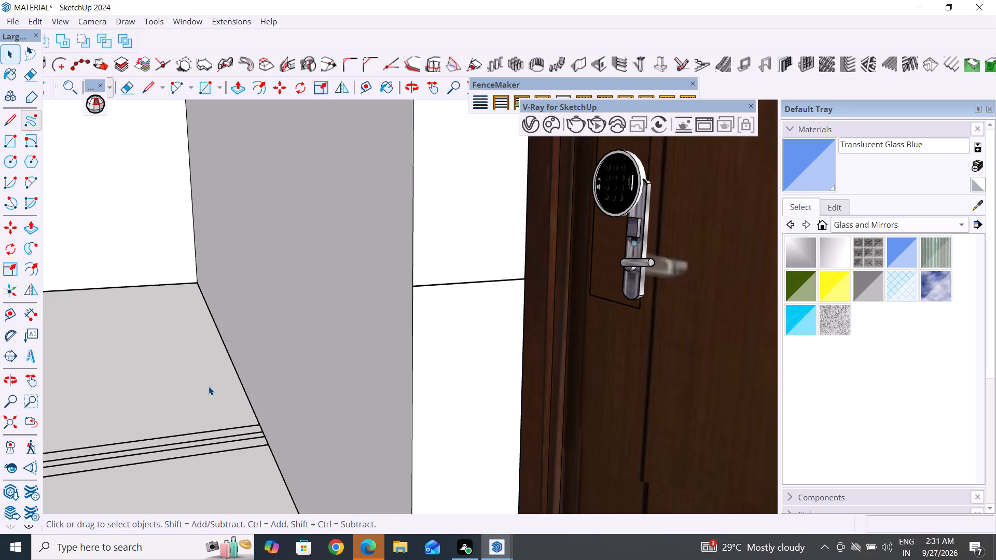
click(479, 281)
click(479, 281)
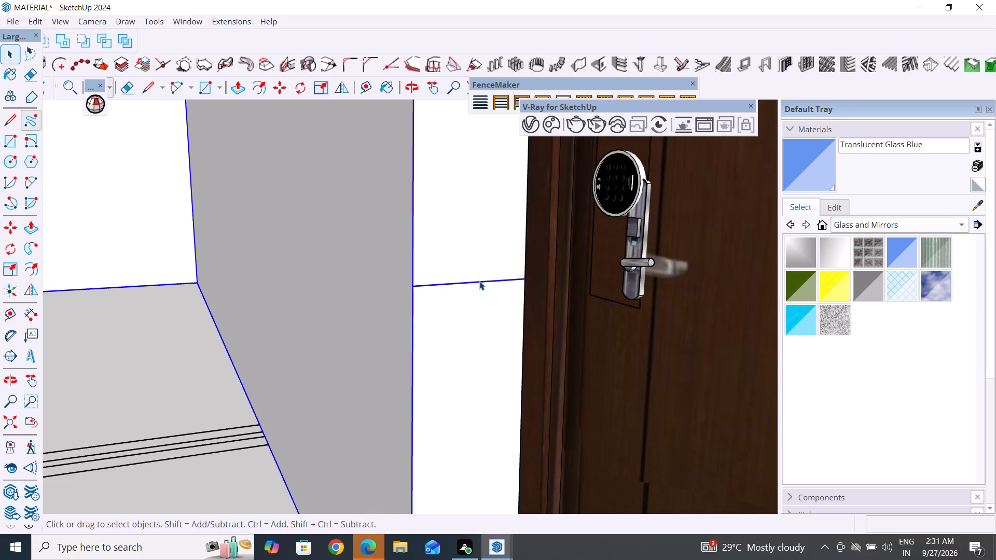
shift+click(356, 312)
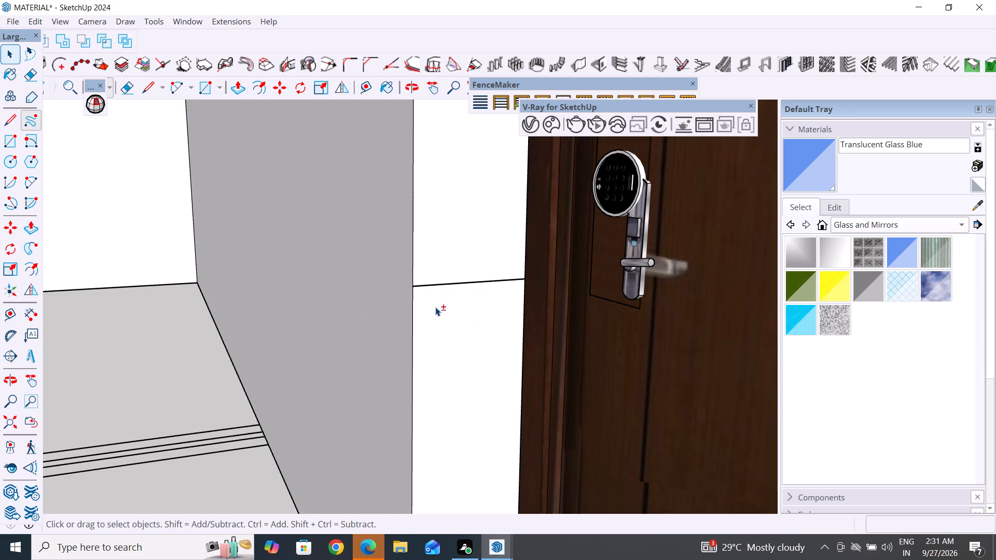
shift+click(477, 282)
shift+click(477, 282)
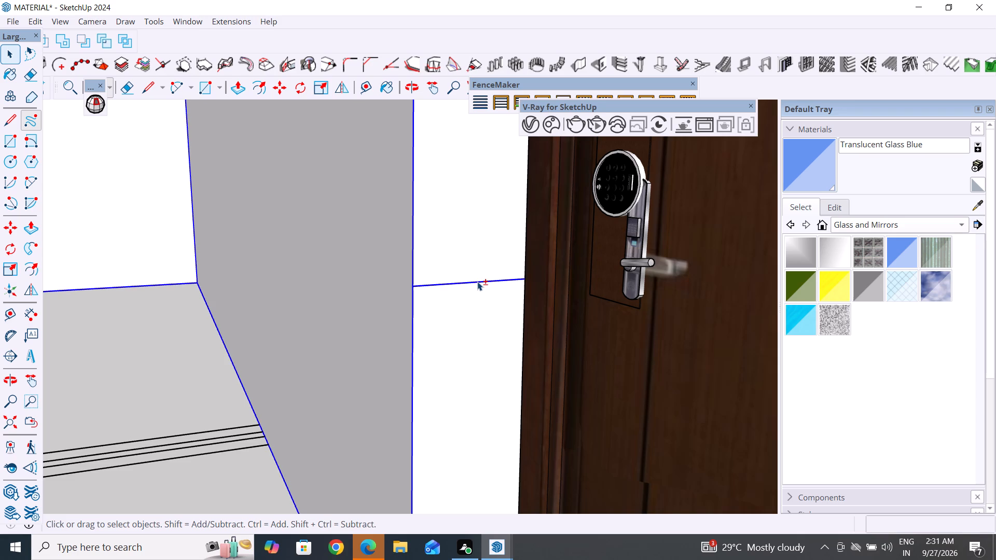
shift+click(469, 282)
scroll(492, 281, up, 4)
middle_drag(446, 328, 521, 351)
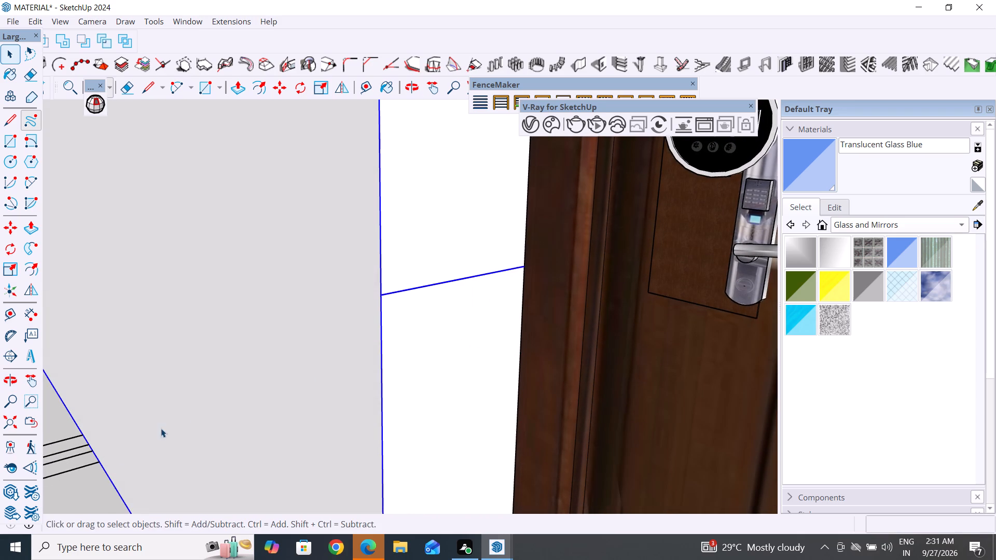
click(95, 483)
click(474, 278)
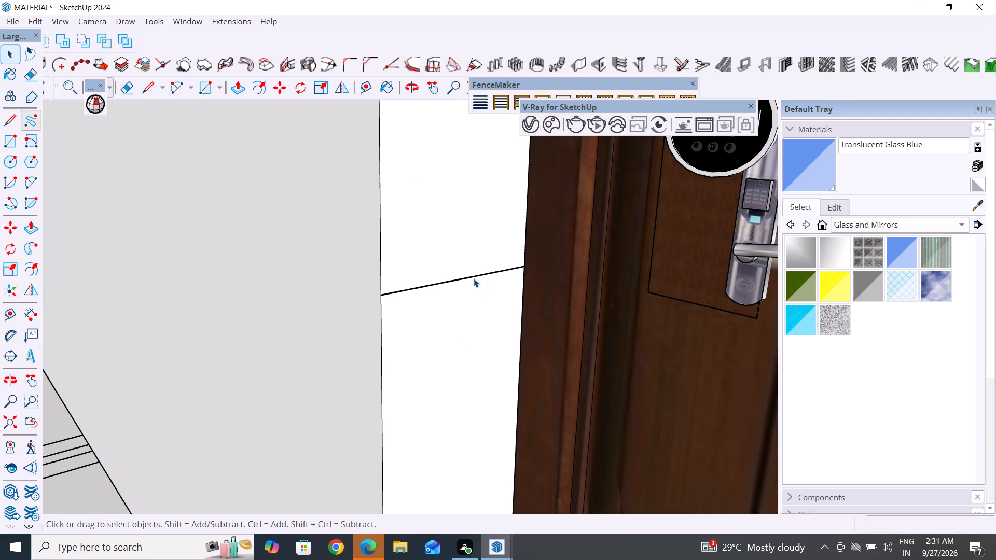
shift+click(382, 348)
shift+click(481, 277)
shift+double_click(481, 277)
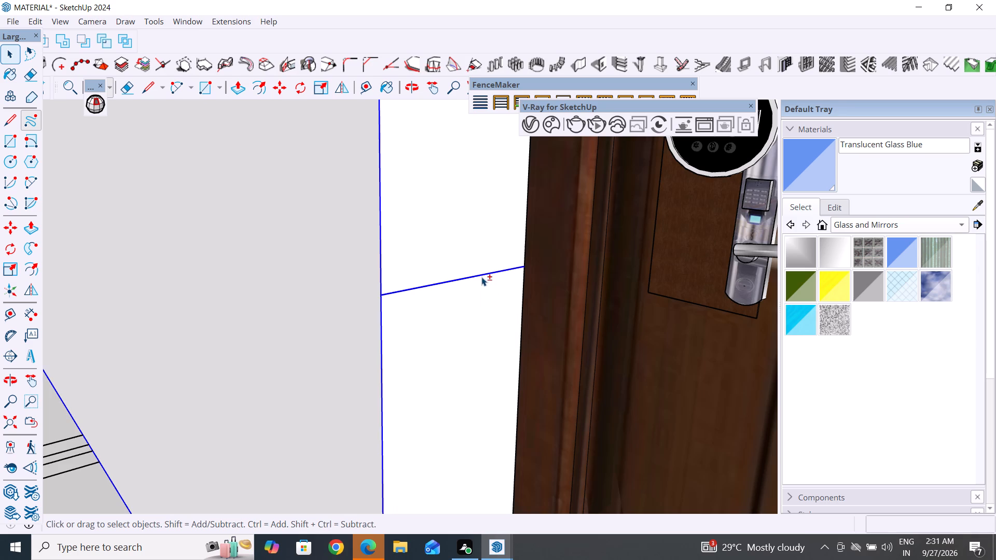
Group all faces and edges of the block projecting from the outer wall beside the door.
scroll(457, 300, down, 13)
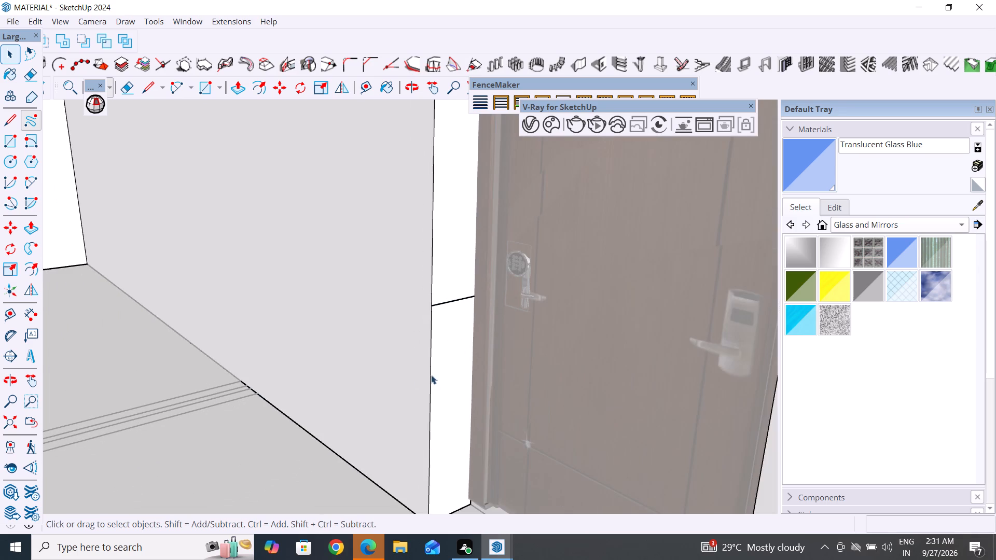
scroll(416, 379, down, 6)
middle_drag(527, 380, 61, 384)
middle_drag(419, 378, 417, 311)
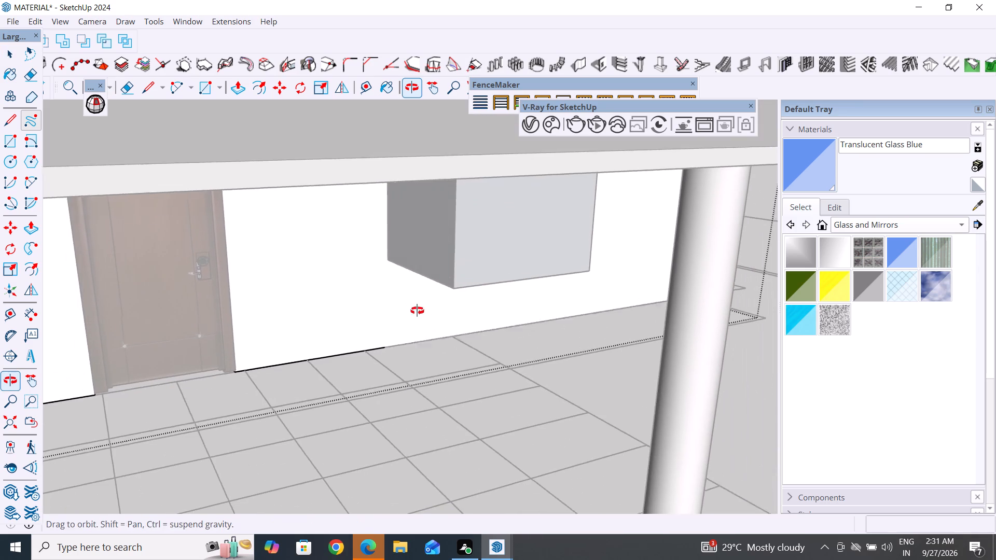
middle_drag(417, 311, 242, 344)
click(599, 429)
middle_drag(632, 420, 480, 431)
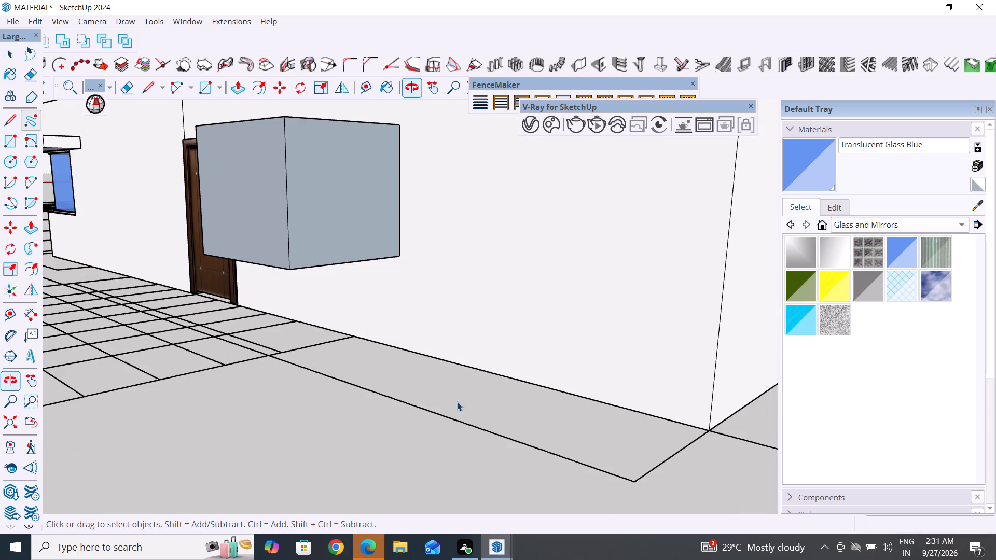
scroll(446, 456, down, 4)
triple_click(343, 291)
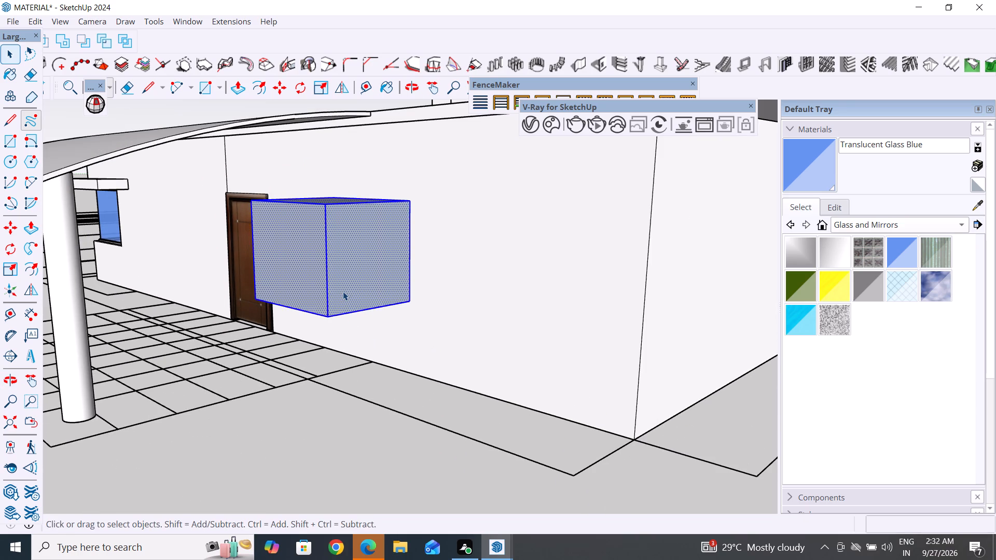
right_click(343, 291)
click(418, 124)
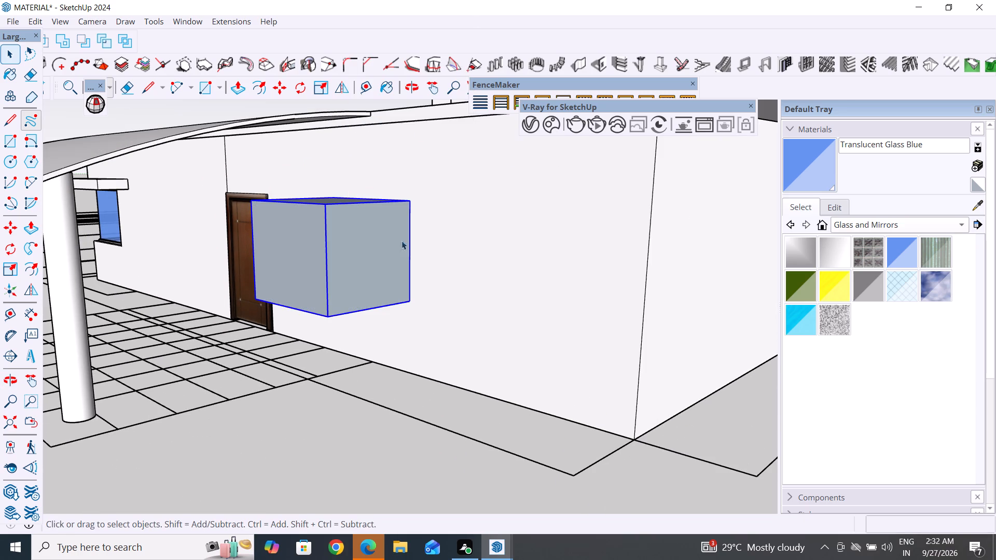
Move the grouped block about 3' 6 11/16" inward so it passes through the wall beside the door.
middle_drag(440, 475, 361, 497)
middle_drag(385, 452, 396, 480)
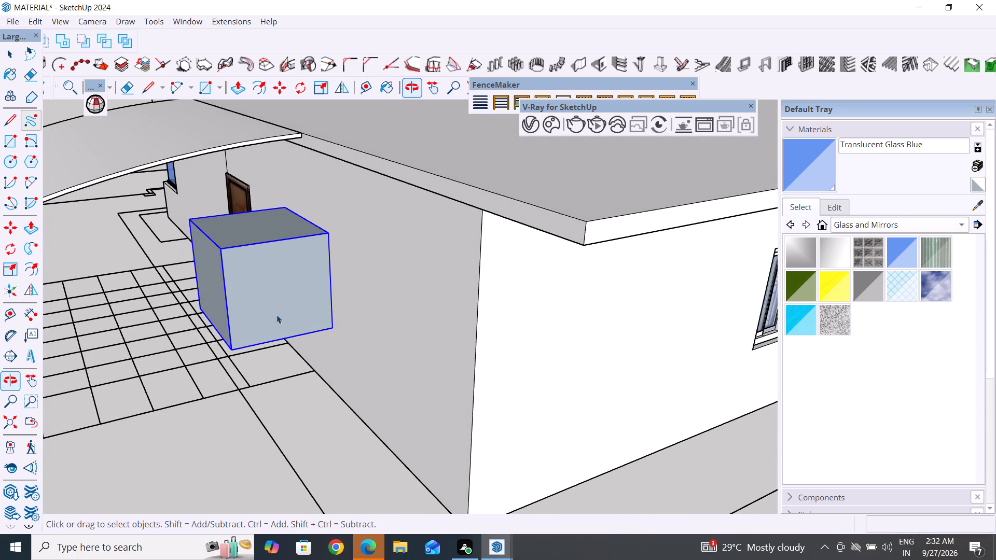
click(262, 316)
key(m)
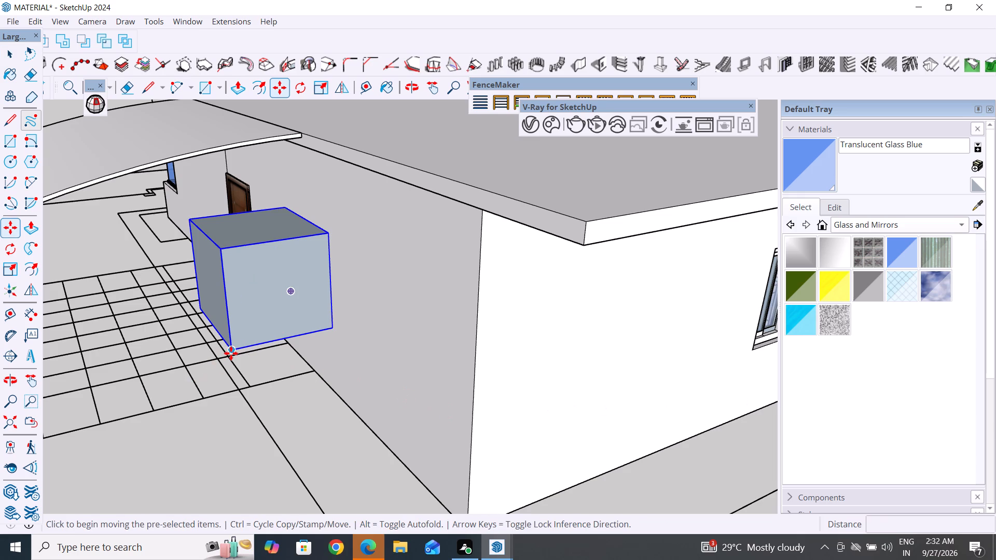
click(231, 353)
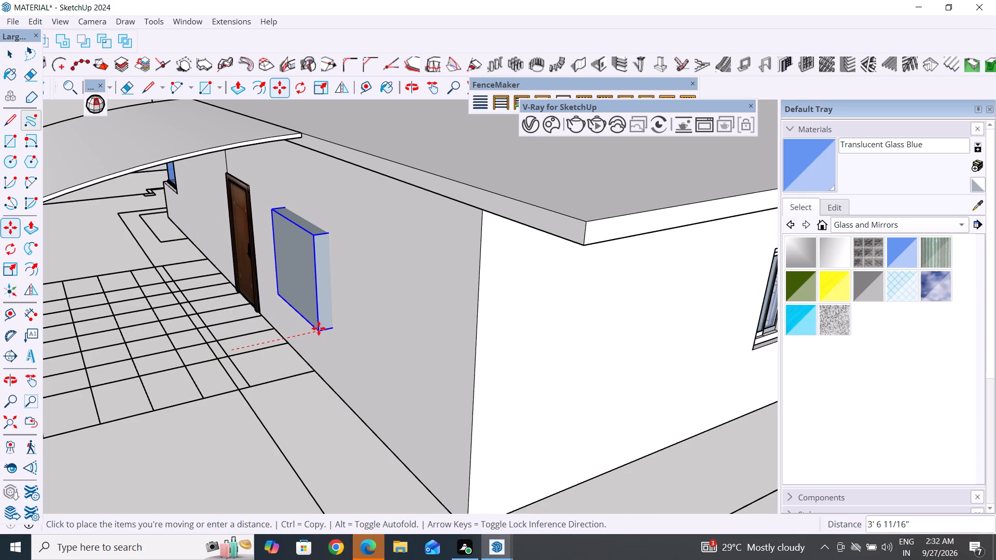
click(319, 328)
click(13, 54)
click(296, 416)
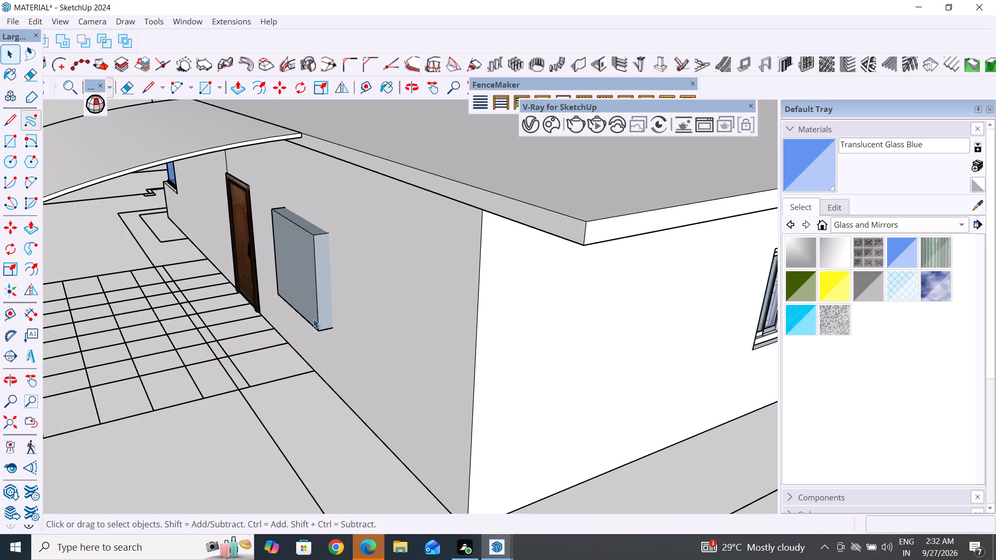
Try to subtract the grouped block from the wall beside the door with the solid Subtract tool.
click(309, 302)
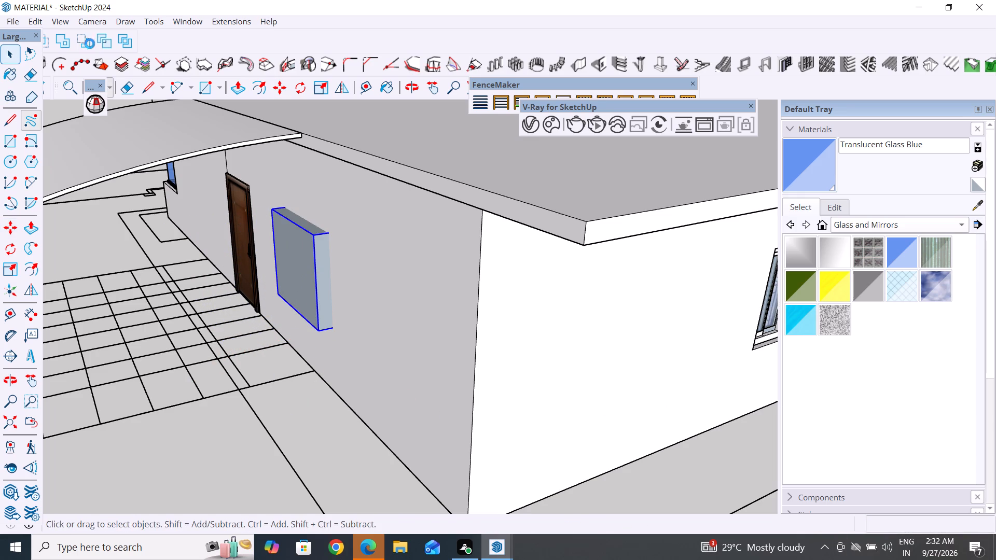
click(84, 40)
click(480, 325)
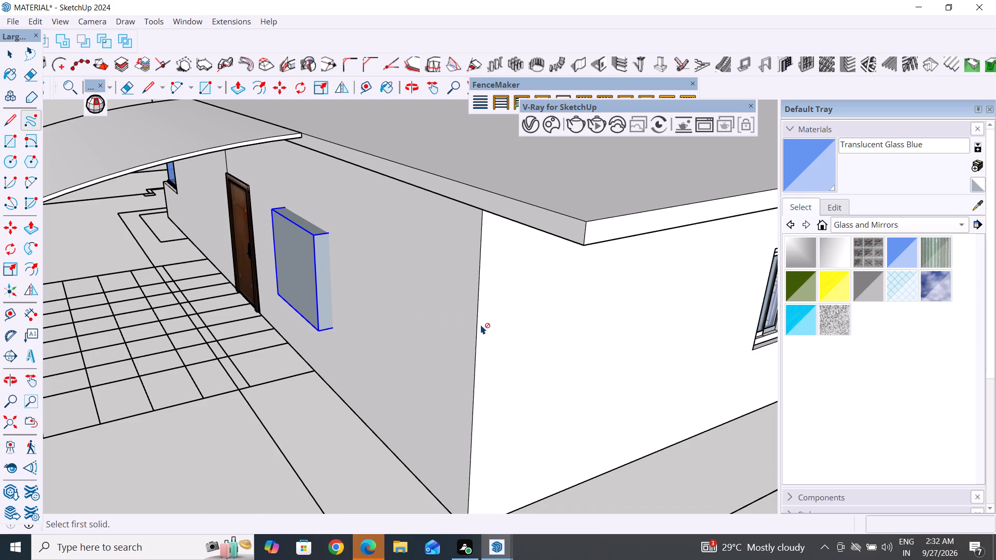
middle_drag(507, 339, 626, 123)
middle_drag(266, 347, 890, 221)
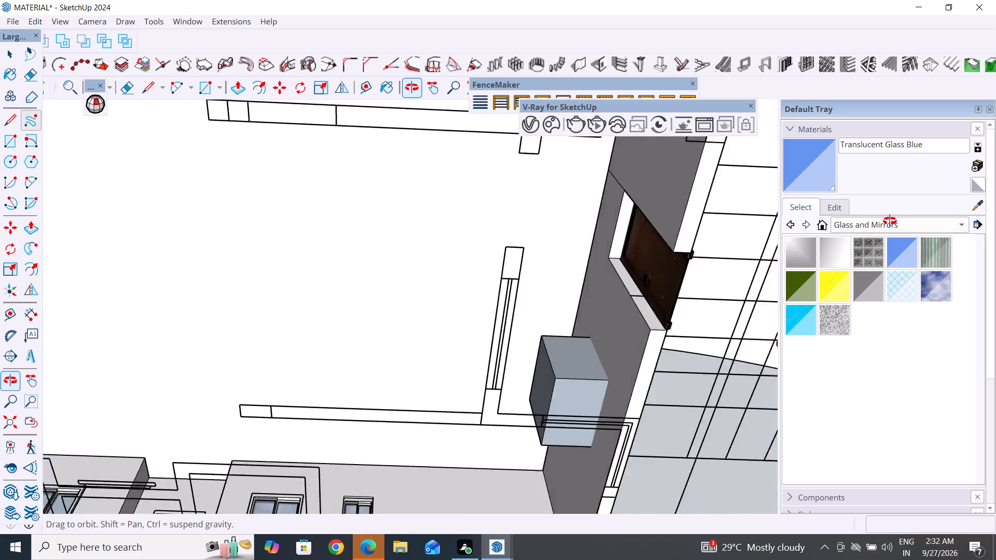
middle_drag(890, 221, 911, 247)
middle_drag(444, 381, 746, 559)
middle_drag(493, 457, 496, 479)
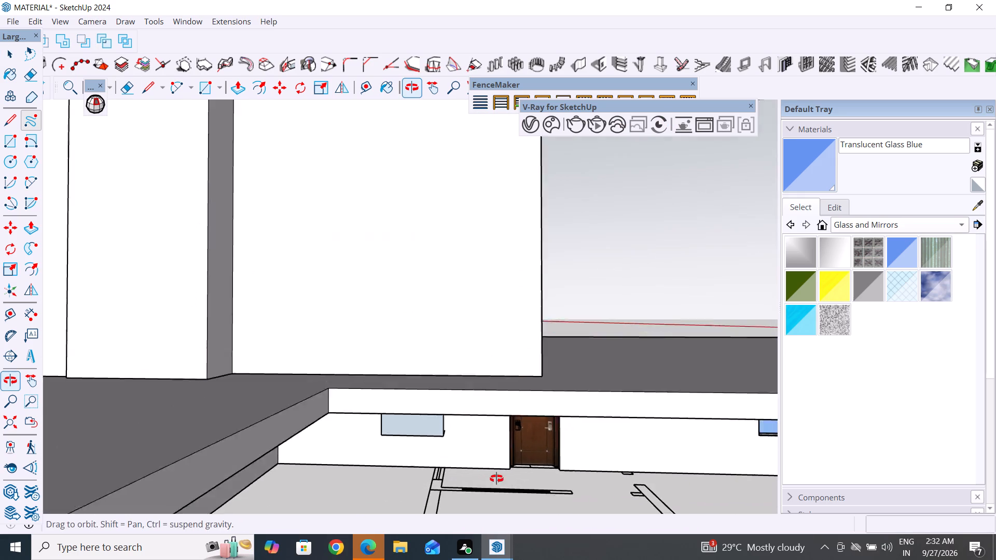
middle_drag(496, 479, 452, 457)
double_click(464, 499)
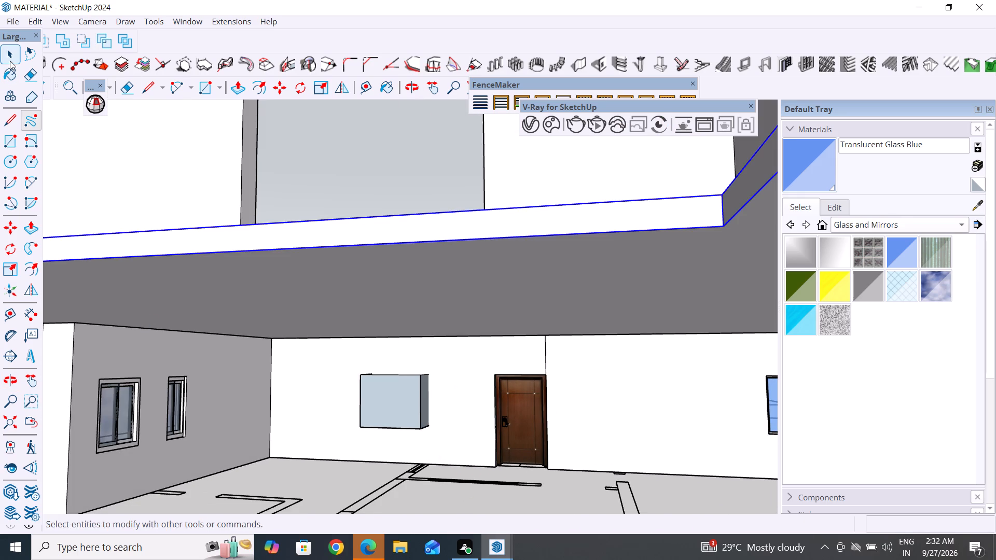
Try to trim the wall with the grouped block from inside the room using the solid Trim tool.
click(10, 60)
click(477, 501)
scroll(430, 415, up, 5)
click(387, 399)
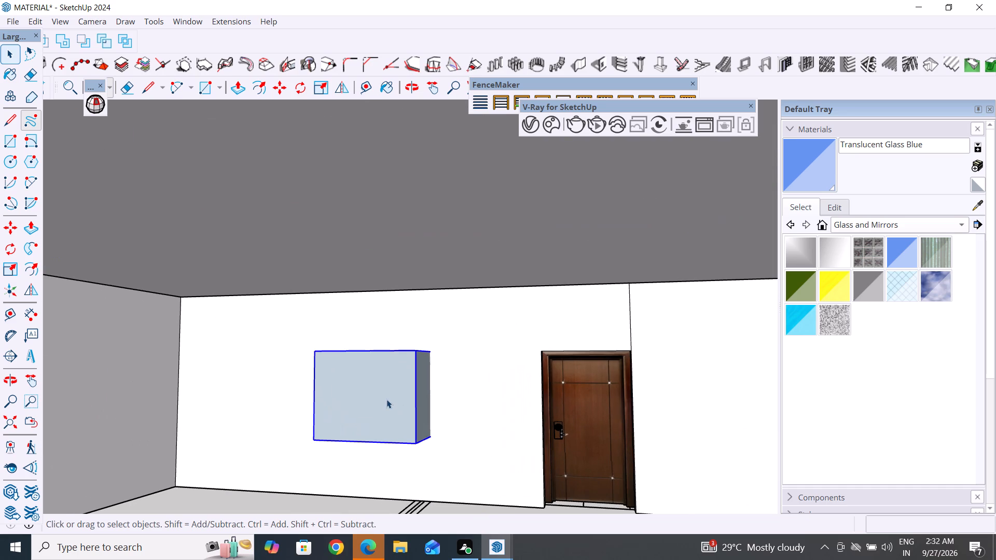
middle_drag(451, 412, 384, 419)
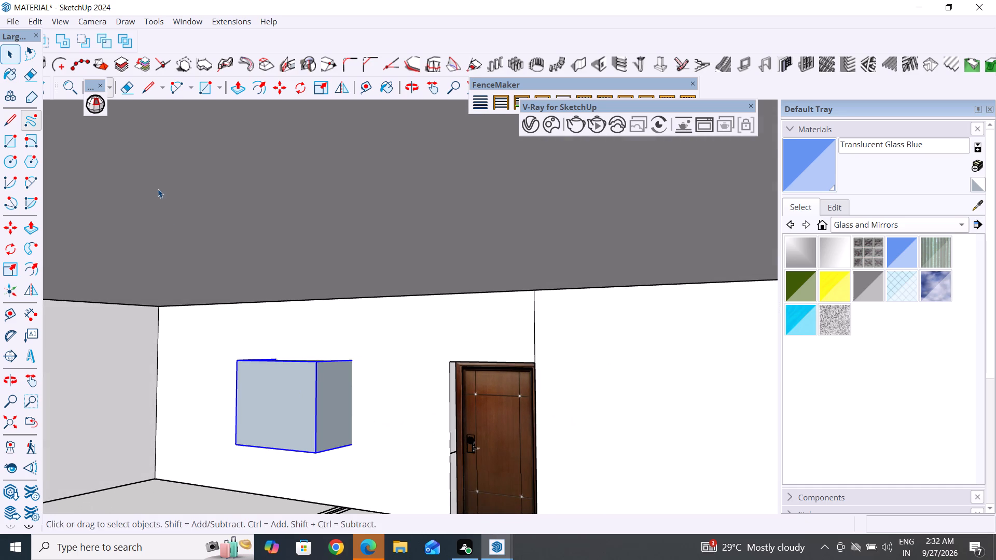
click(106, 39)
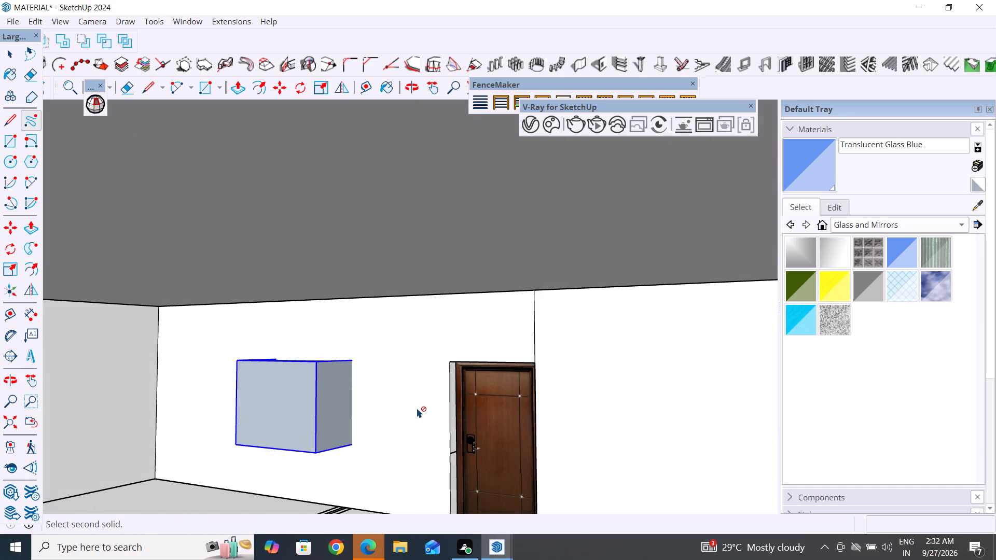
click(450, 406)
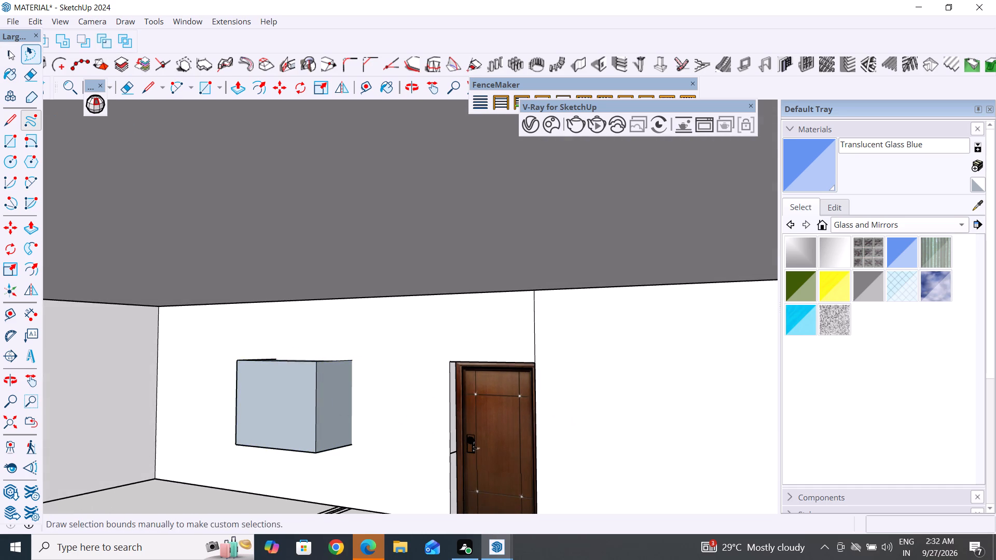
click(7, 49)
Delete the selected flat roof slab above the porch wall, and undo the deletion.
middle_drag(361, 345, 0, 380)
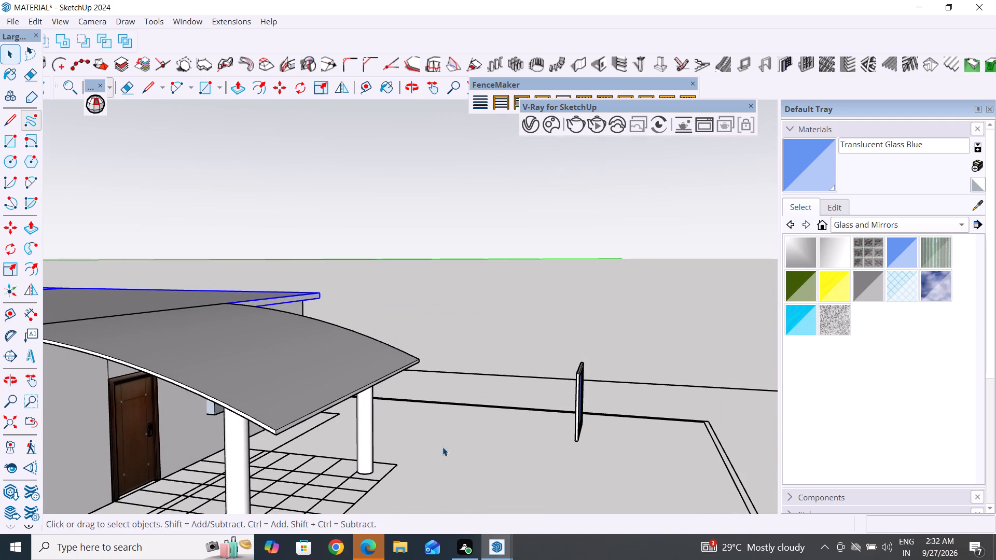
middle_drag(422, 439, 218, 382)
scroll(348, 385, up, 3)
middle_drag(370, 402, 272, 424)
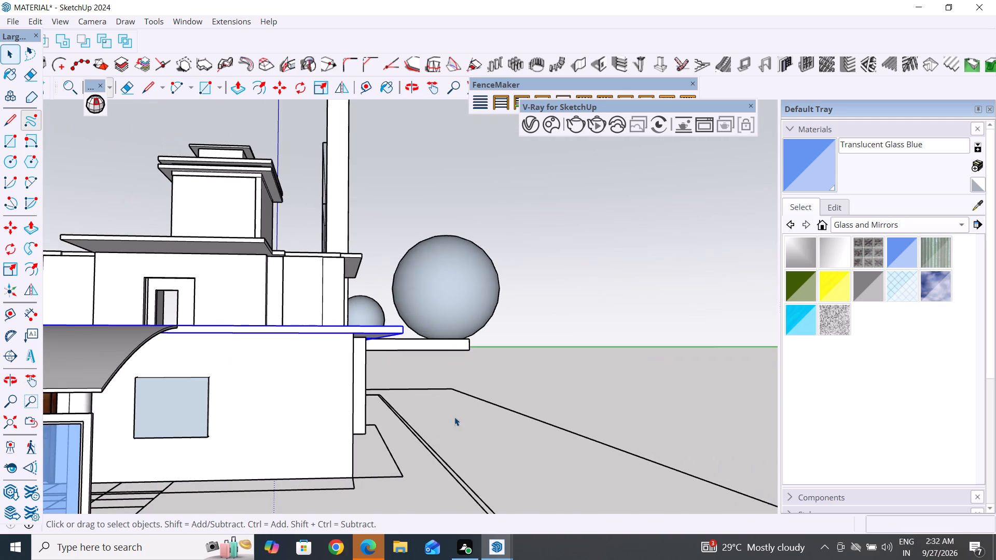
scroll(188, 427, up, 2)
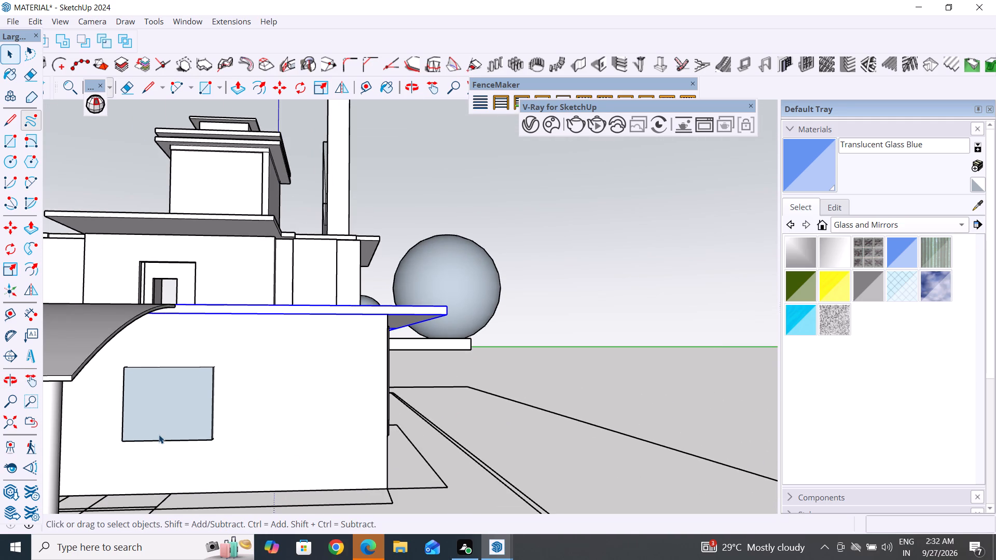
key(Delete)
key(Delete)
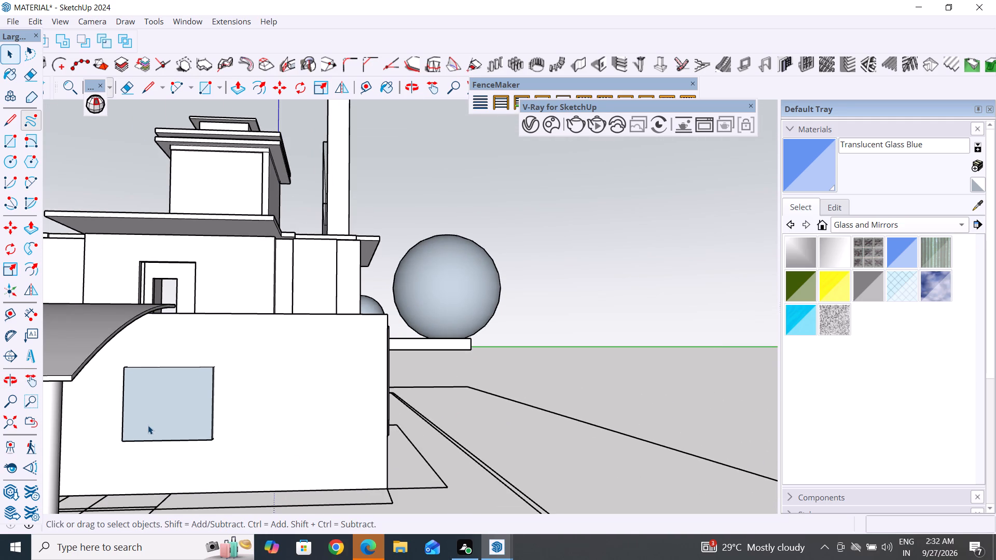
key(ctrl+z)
Delete the grouped block set into the wall beside the door.
ctrl+click(159, 411)
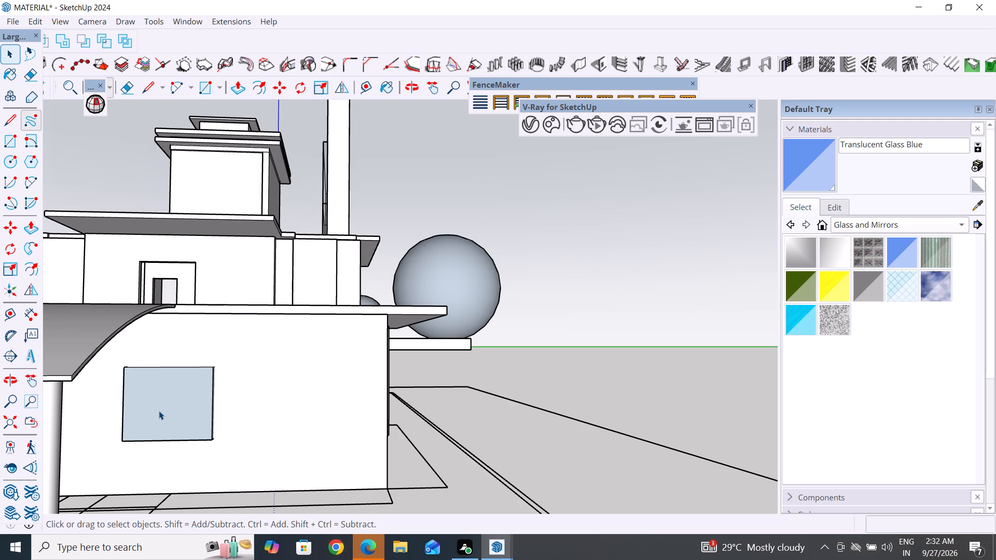
key(Delete)
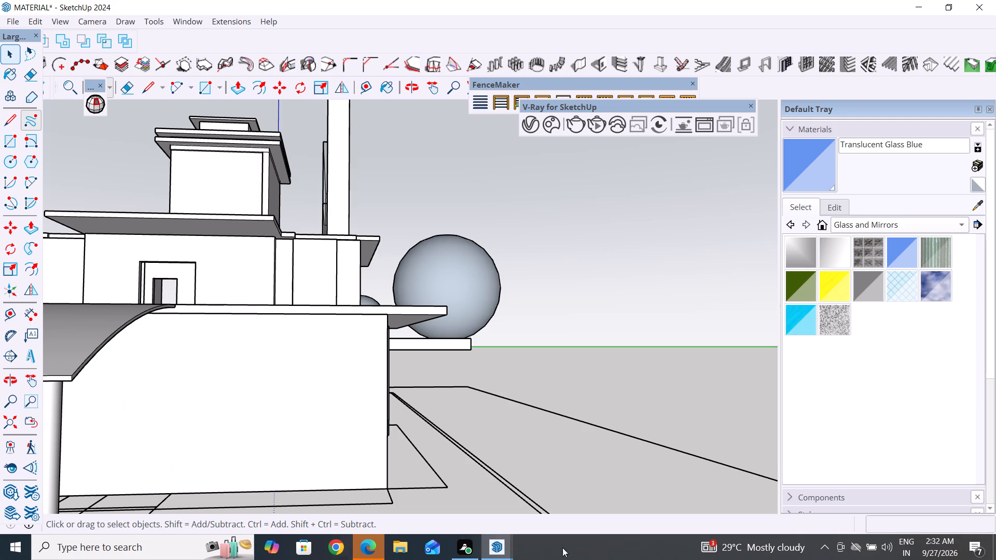
Turn on the display of back edges so the floor-plan lines can be traced through the porch wall.
middle_drag(495, 381, 457, 431)
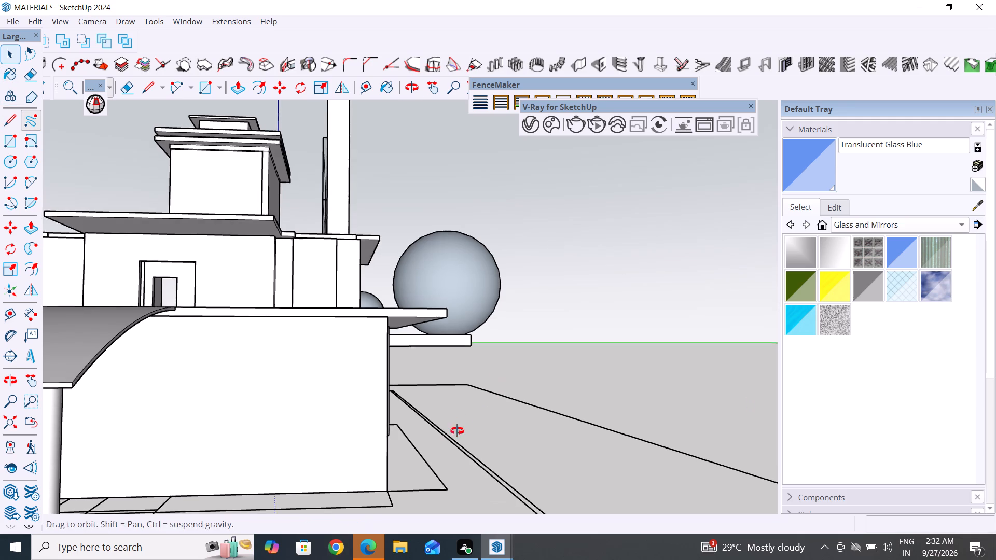
middle_drag(457, 431, 424, 467)
scroll(424, 459, up, 1)
scroll(532, 289, down, 5)
scroll(388, 402, up, 9)
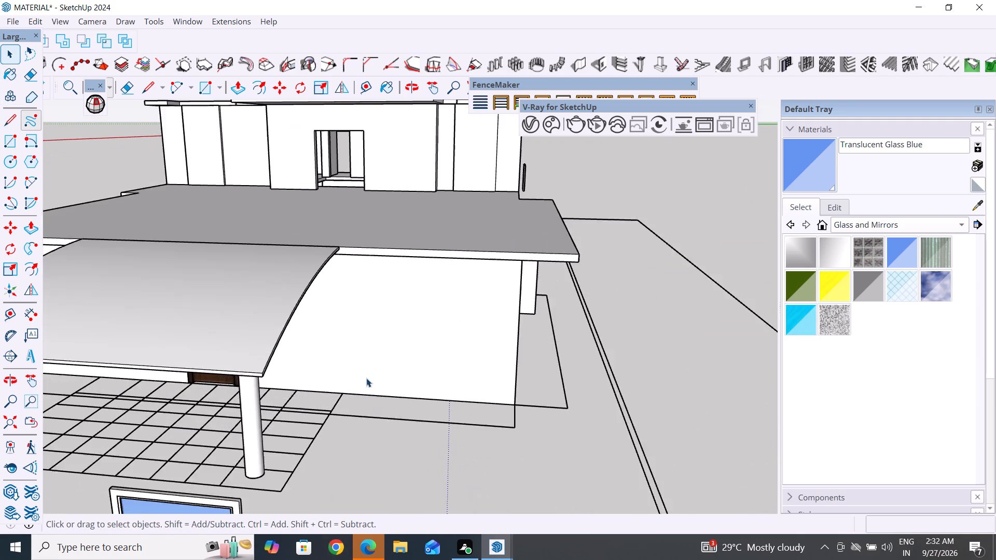
middle_drag(384, 391, 334, 368)
scroll(279, 363, up, 3)
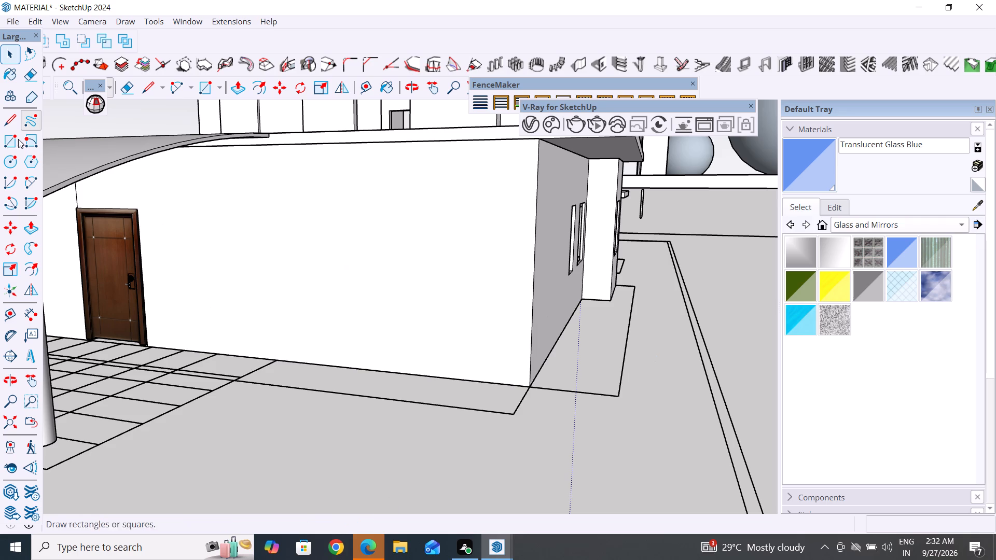
key(k)
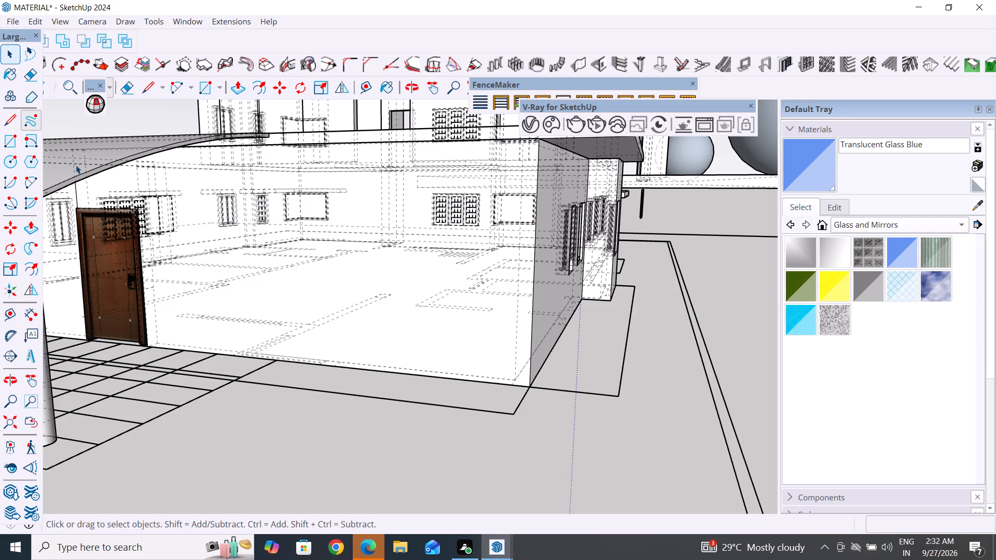
Draw a 9" by 4' 9" rectangle at the wall base beside the door, over the plan's window outline.
middle_drag(329, 367, 317, 456)
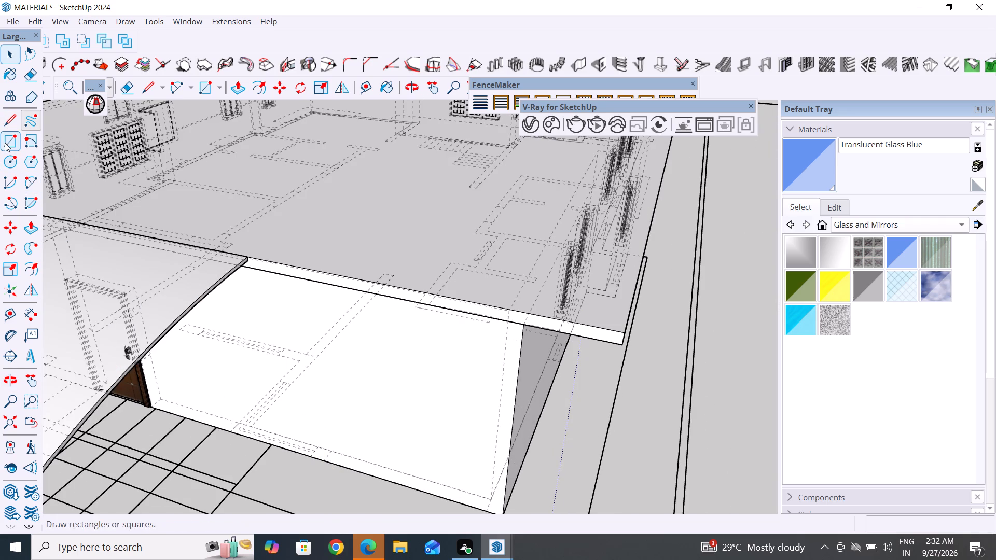
click(5, 143)
scroll(248, 404, up, 5)
scroll(251, 467, up, 7)
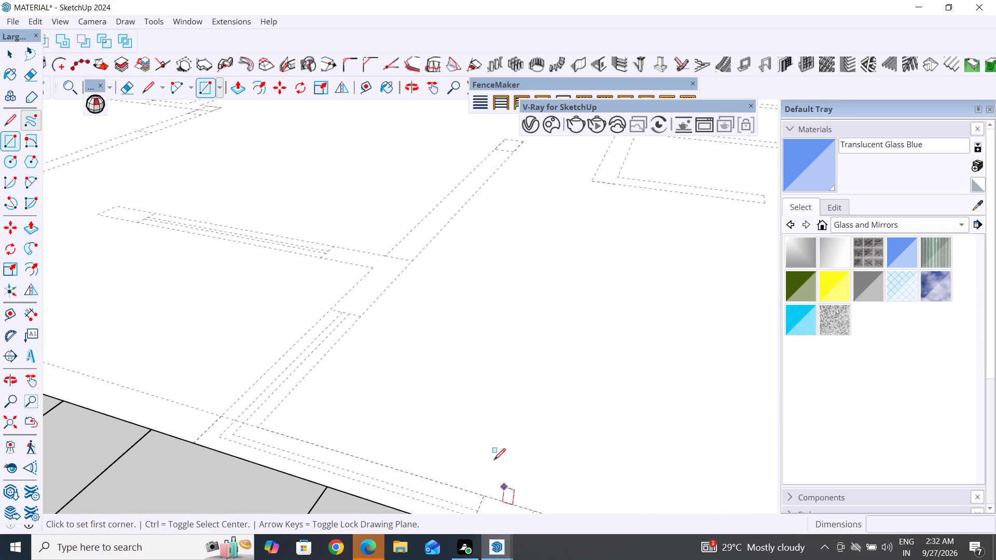
scroll(504, 386, down, 4)
scroll(498, 472, up, 4)
drag(489, 463, 485, 461)
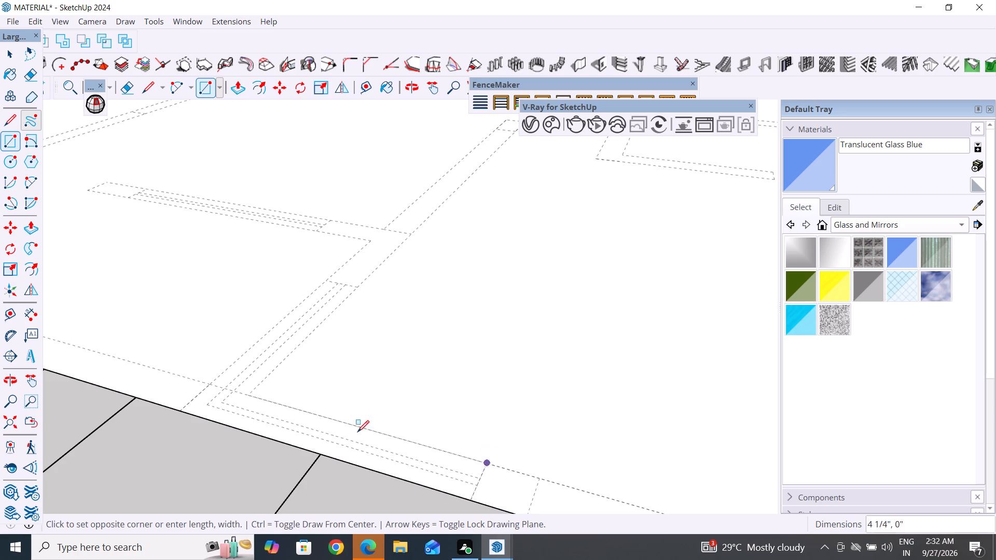
click(185, 404)
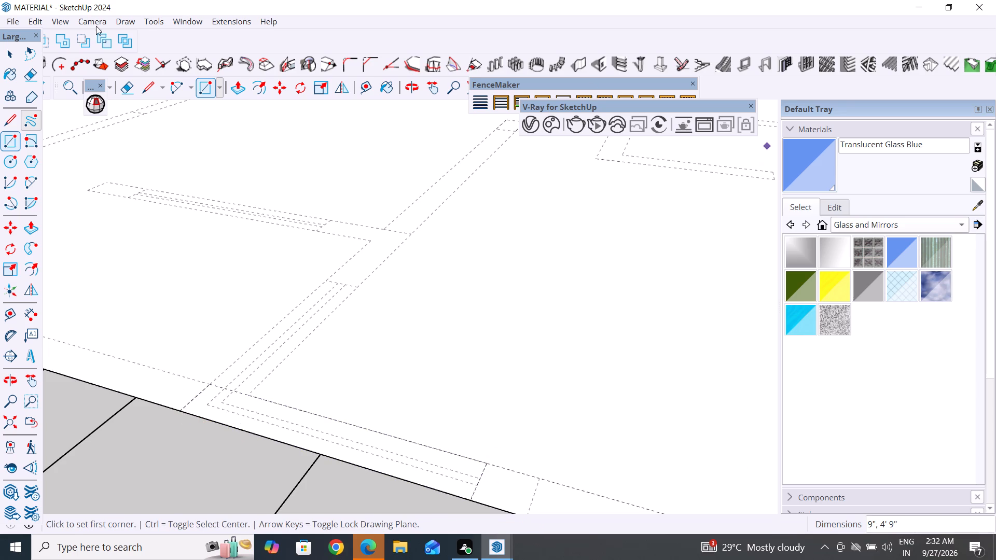
click(10, 55)
Push/Pull the rectangle at the wall base up 4'.
click(238, 91)
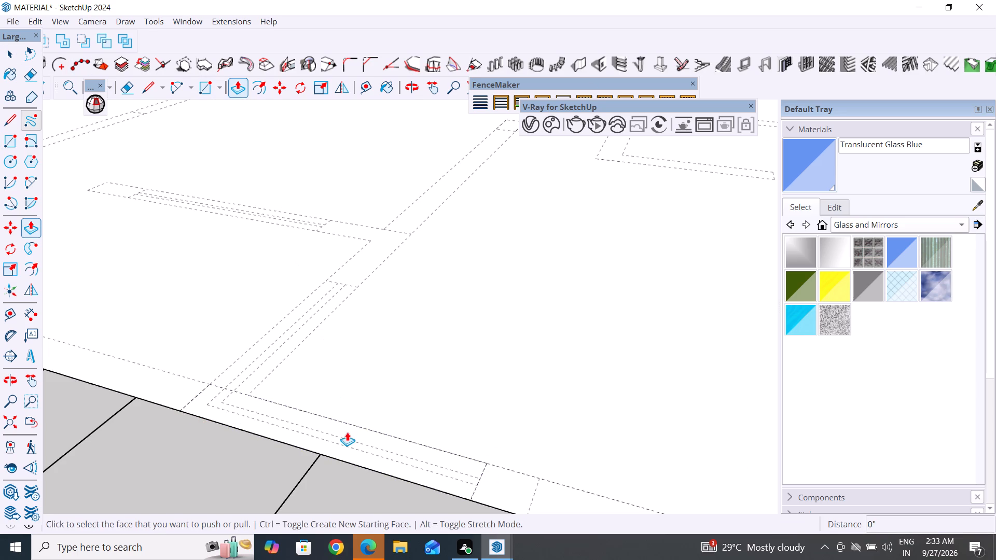
click(349, 437)
scroll(422, 311, down, 9)
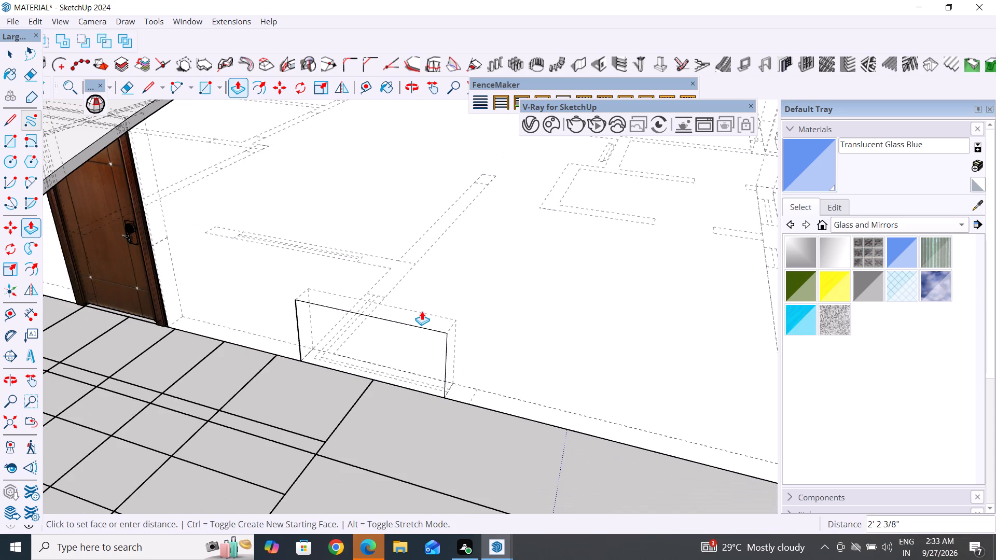
text(3')
key(BackSpace)
key(BackSpace)
key(BackSpace)
text(4')
key(Return)
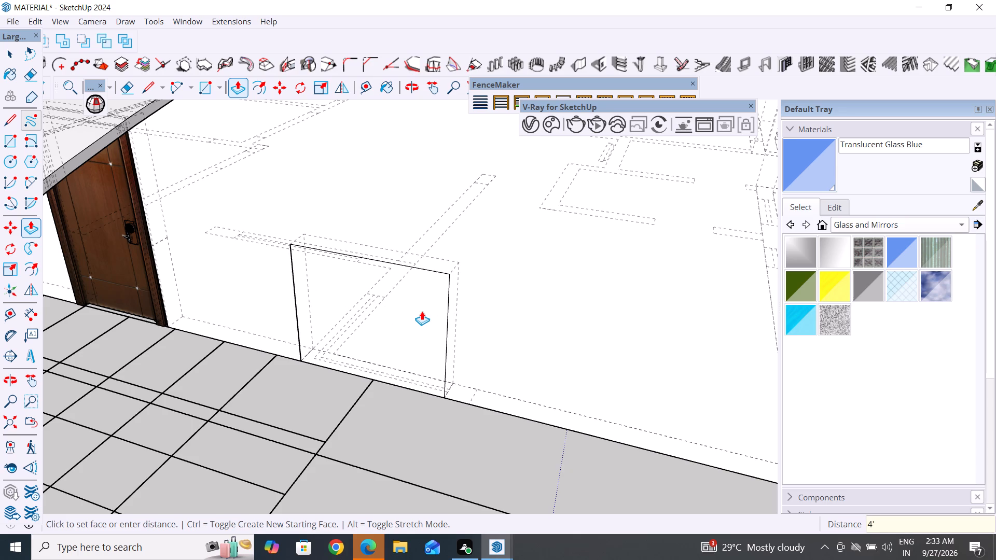
Push/Pull the new block's outer face about 1' 8 1/2" outward from the porch wall.
click(422, 311)
click(402, 346)
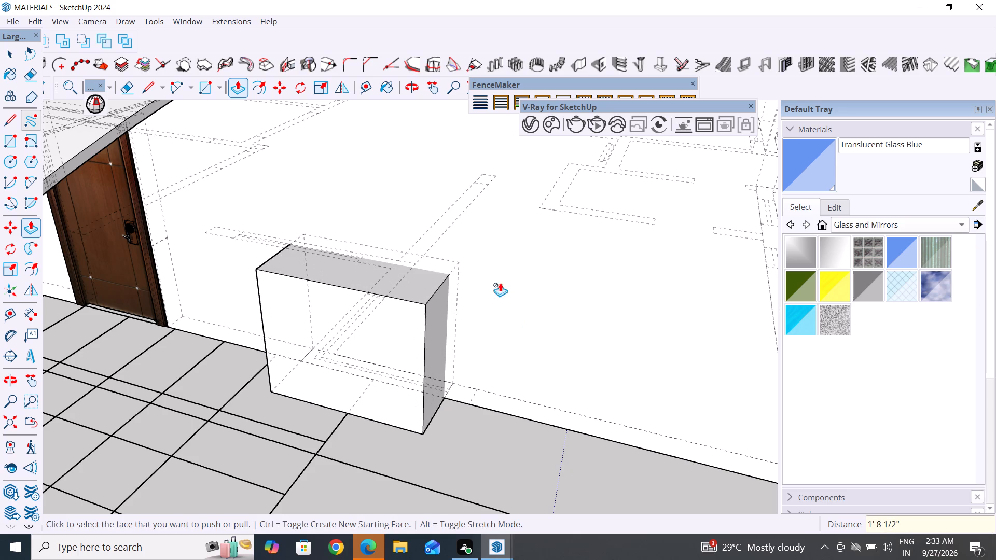
Push/Pull the block's inner face about 3' 7 9/16" into the room.
middle_drag(479, 359, 875, 183)
middle_drag(387, 323, 792, 365)
click(399, 309)
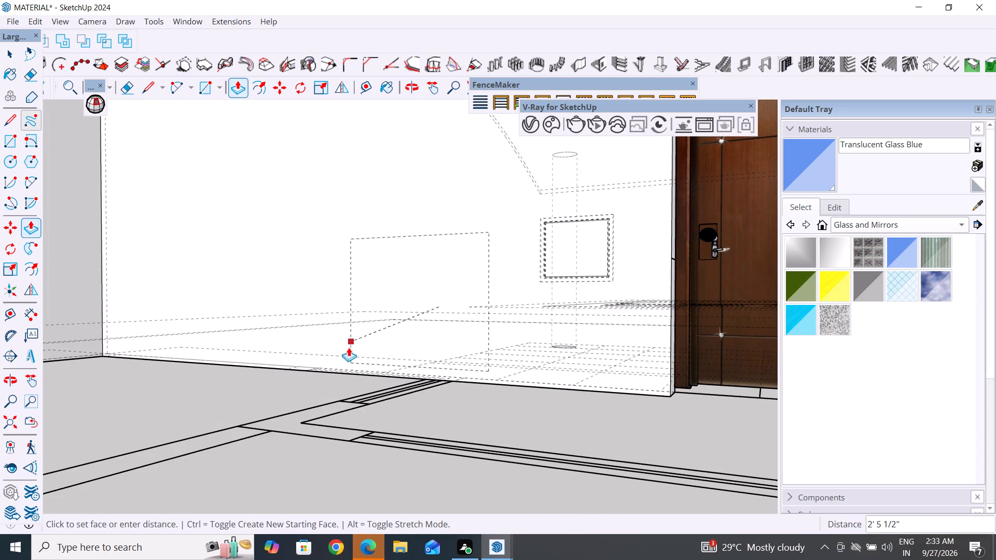
click(320, 341)
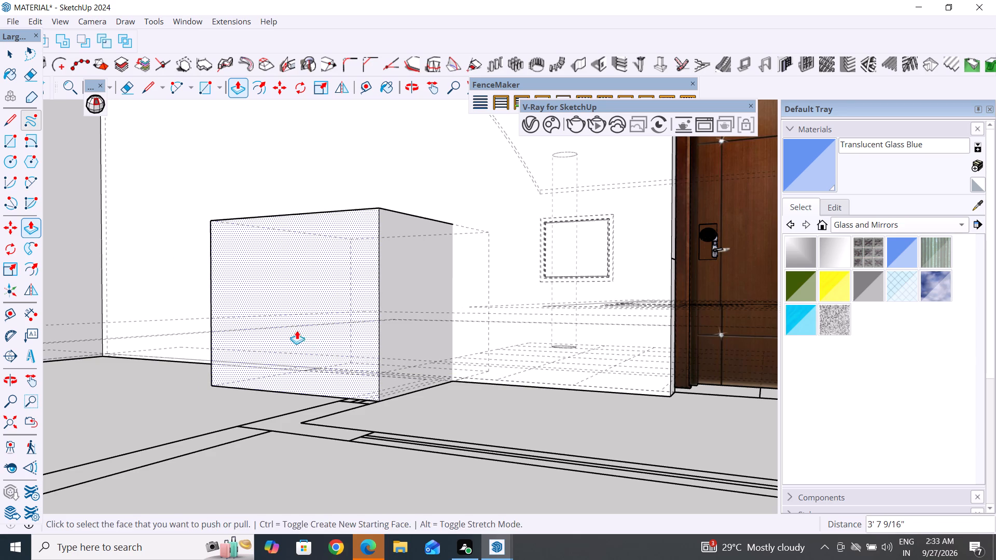
click(3, 61)
middle_drag(476, 406, 346, 494)
middle_drag(364, 446, 348, 429)
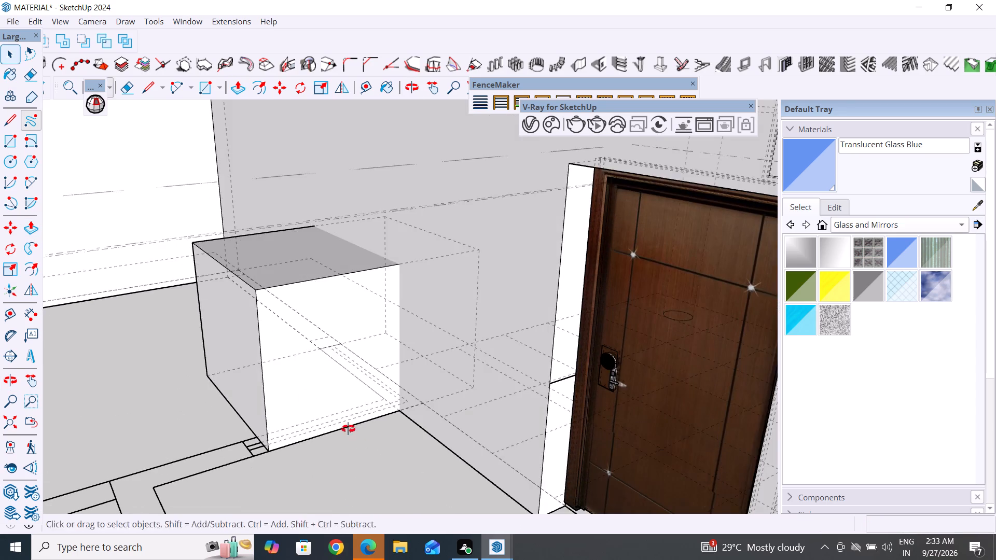
Turn off the Back Edges display so hidden geometry no longer shows through the faces.
middle_drag(348, 429, 0, 330)
middle_drag(321, 298, 239, 436)
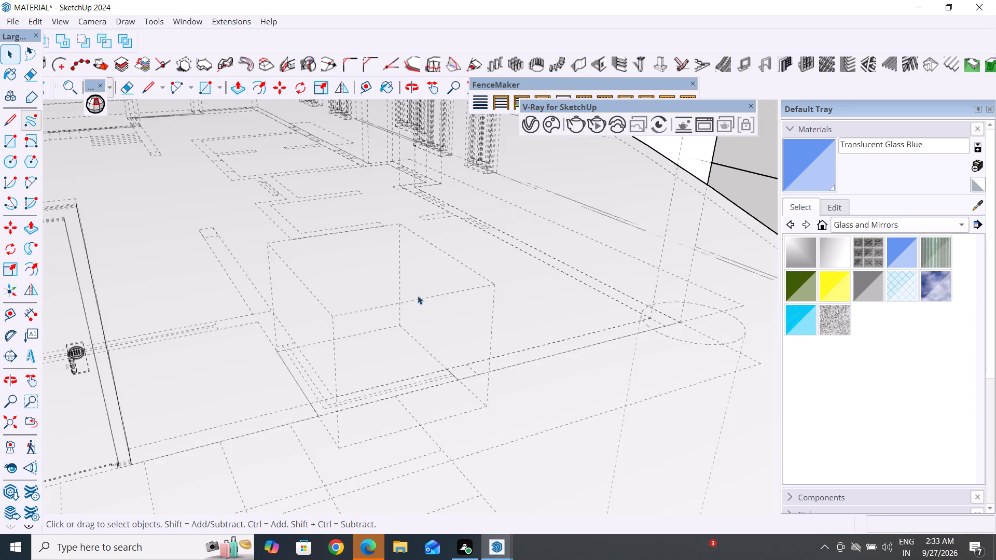
scroll(420, 296, down, 4)
middle_drag(651, 352, 298, 313)
click(422, 458)
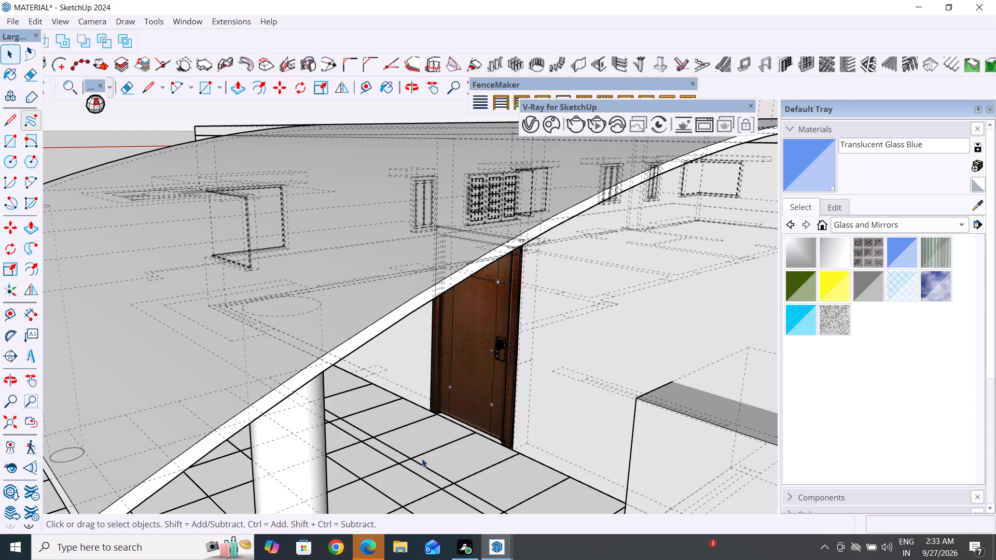
double_click(465, 452)
key(k)
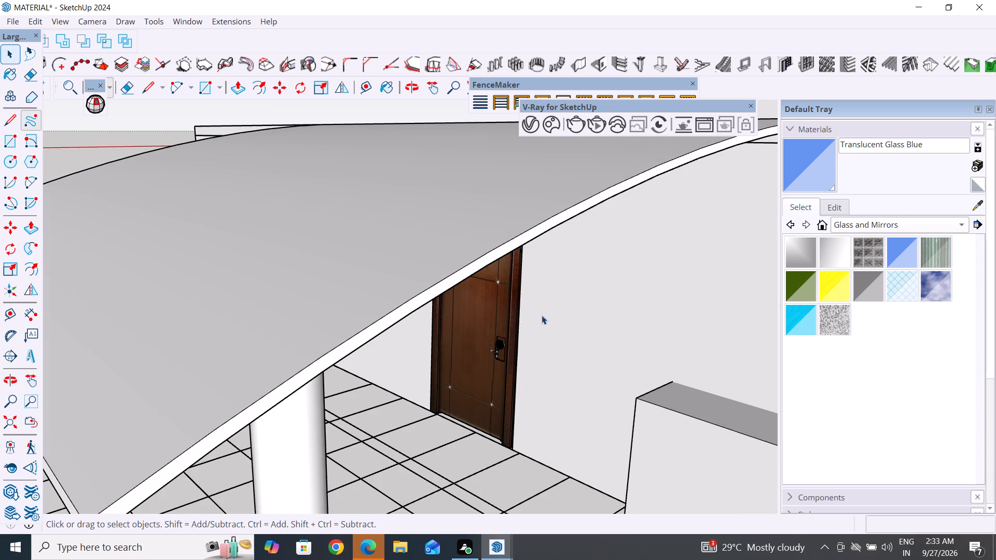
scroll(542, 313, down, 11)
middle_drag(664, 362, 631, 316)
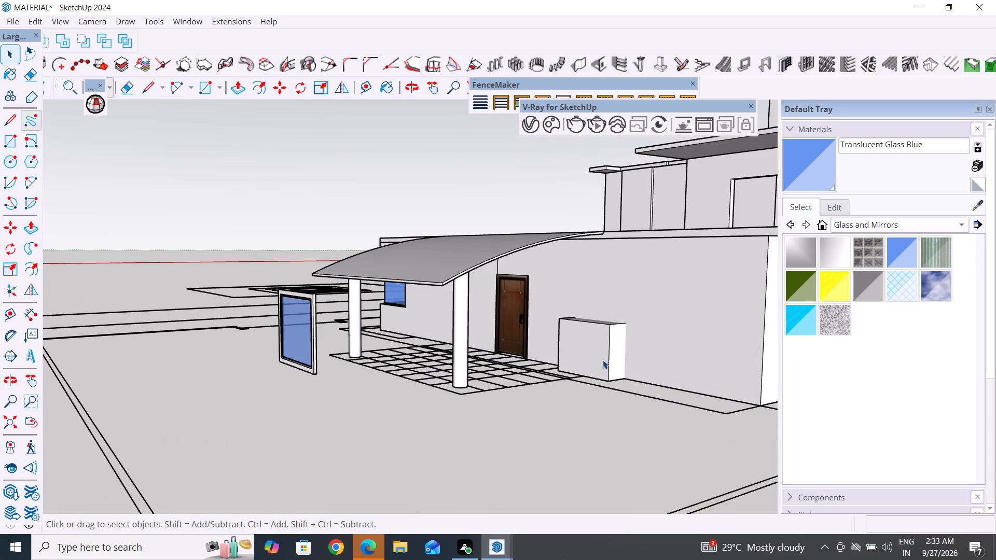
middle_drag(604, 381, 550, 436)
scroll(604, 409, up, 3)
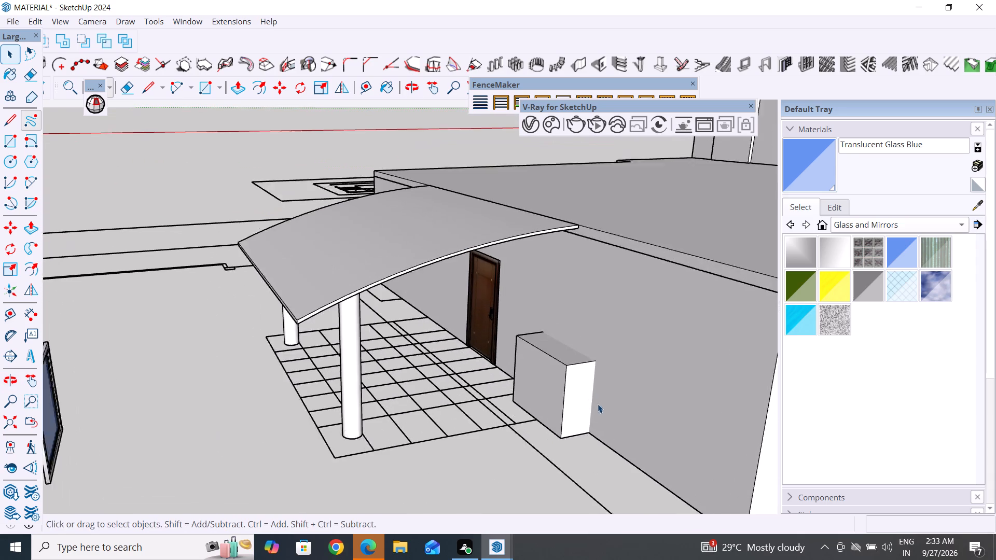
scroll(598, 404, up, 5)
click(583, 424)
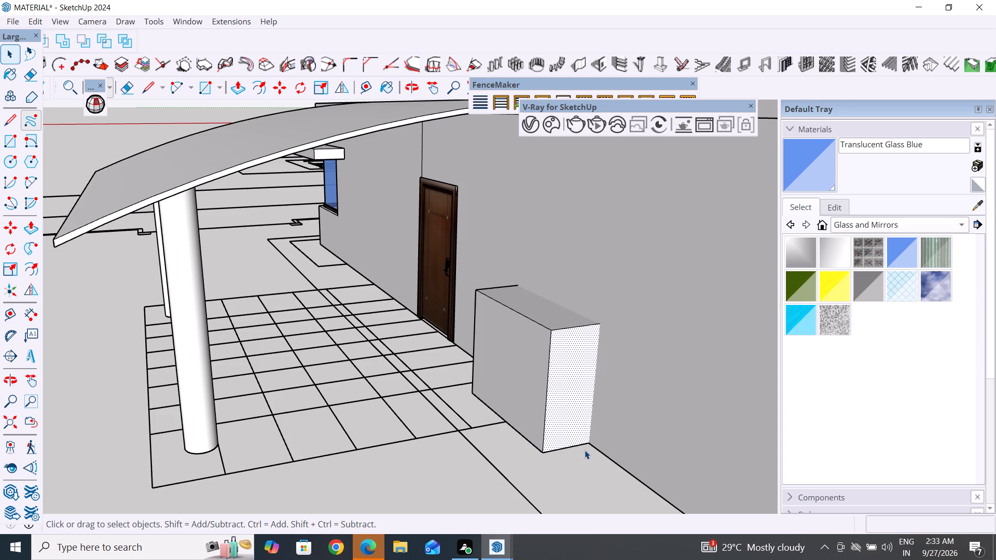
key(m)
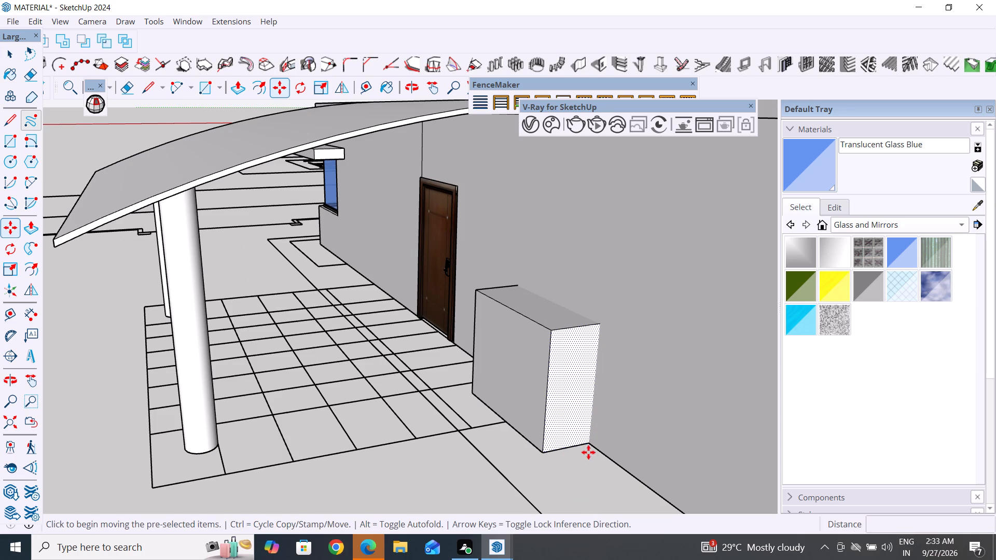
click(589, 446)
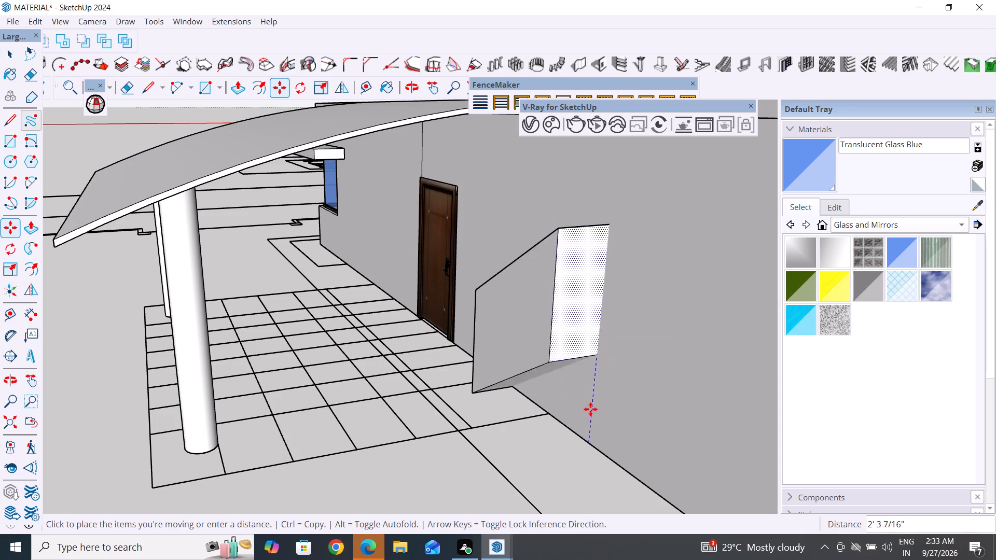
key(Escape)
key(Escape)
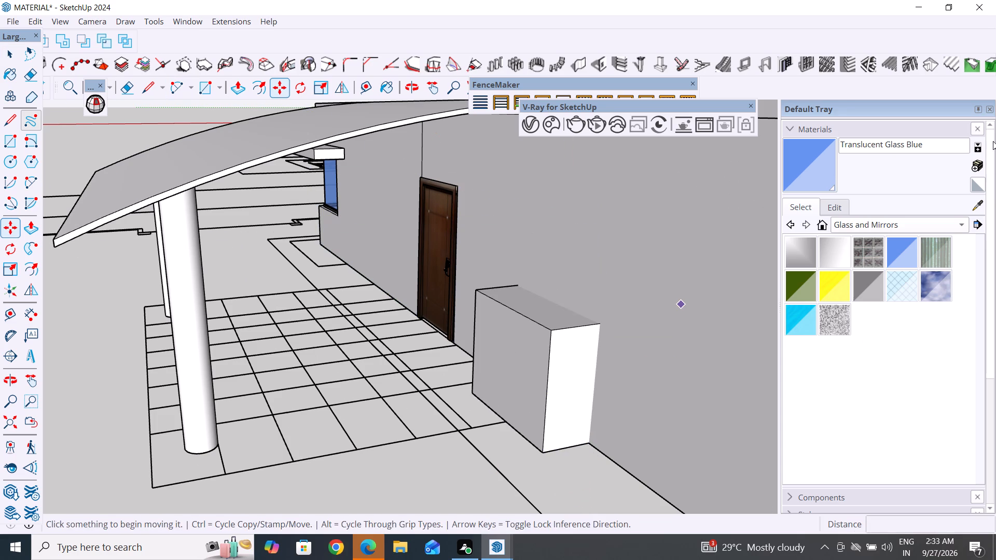
Make the whole block beside the door into a group.
click(16, 55)
click(400, 478)
triple_click(551, 371)
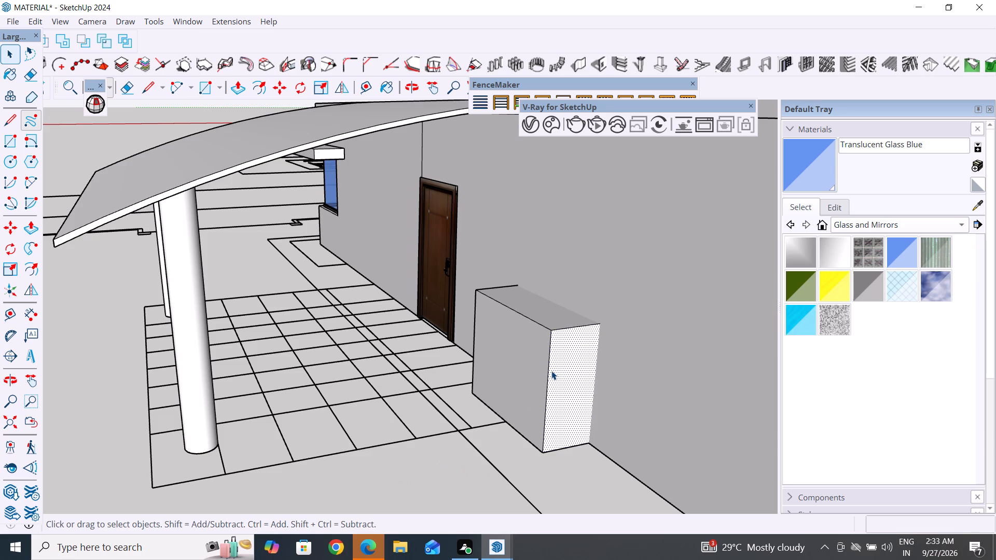
click(551, 371)
right_click(551, 371)
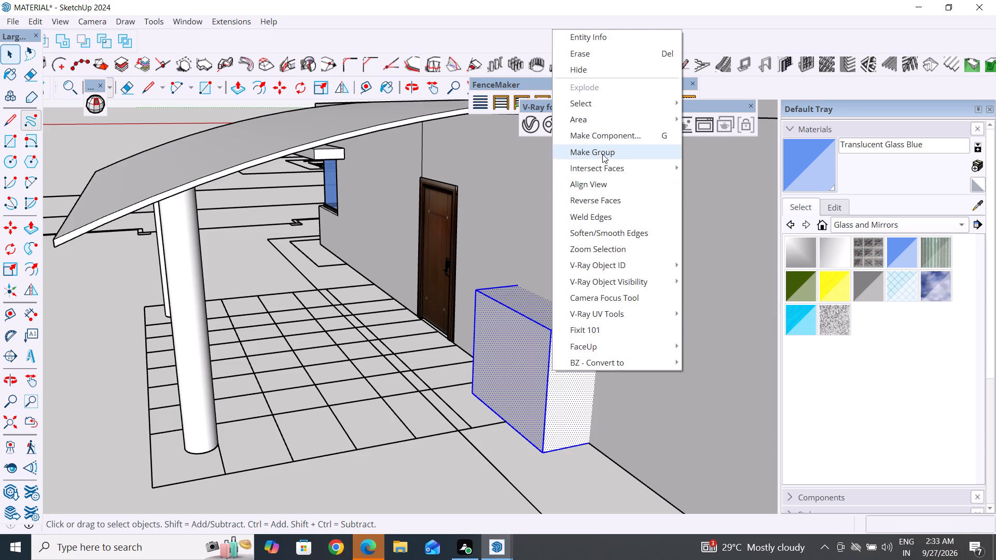
click(602, 154)
Move the grouped block 4' straight up along the wall.
key(m)
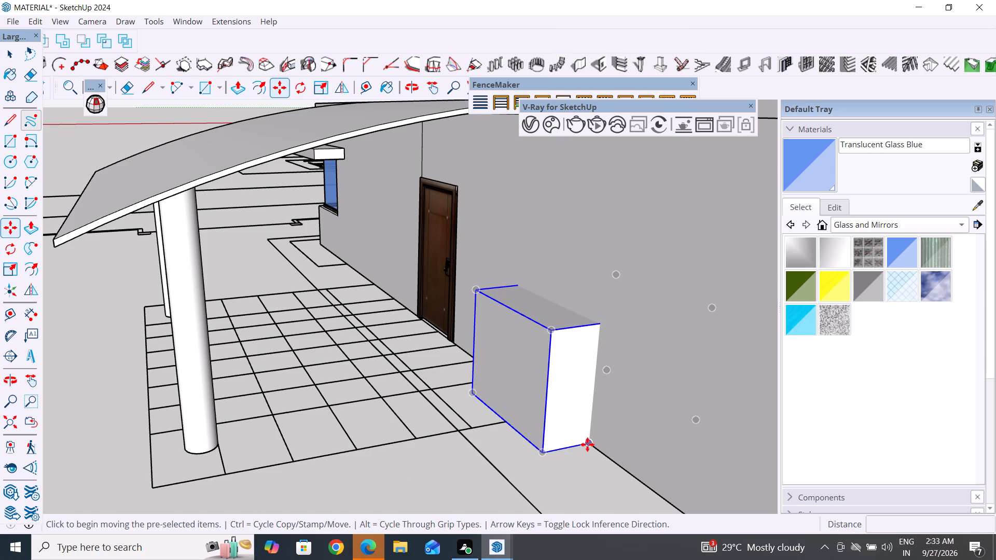
click(587, 444)
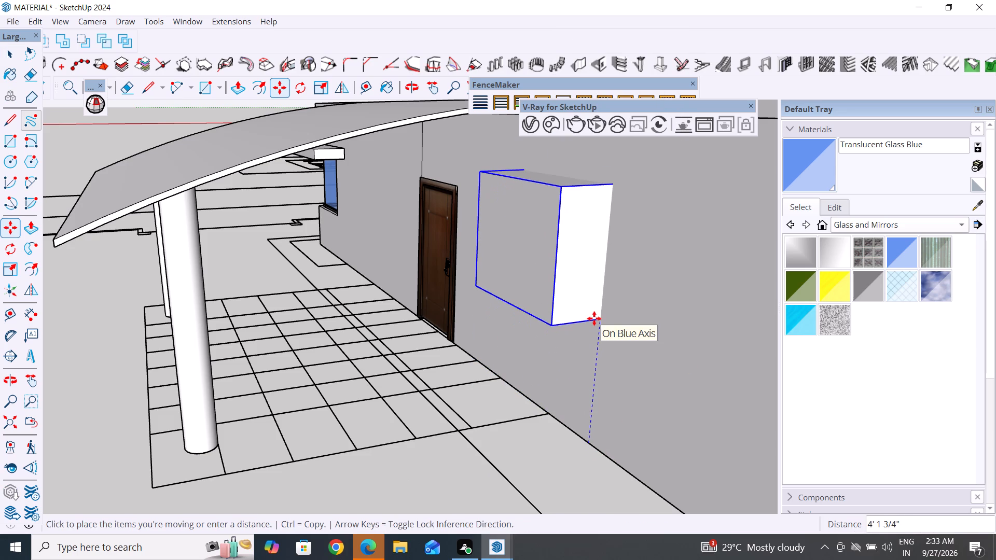
text(4')
key(Return)
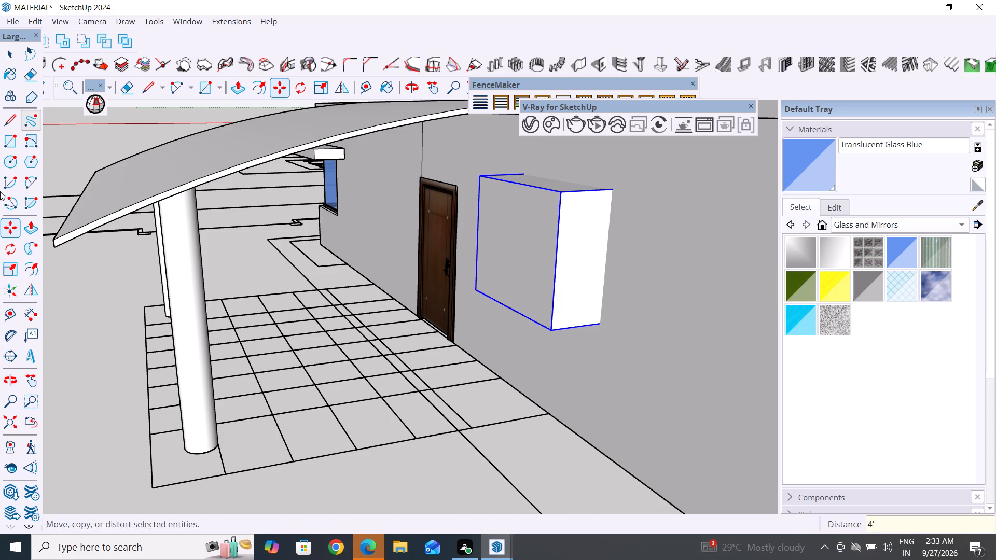
click(7, 60)
Explode the raised block's group in the porch wall.
middle_drag(455, 430, 612, 447)
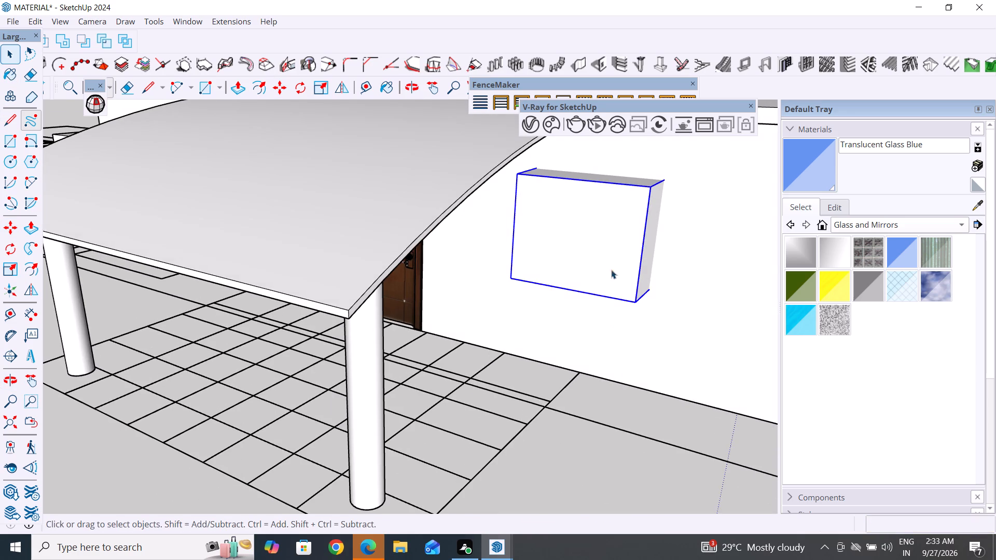
click(606, 252)
right_click(606, 252)
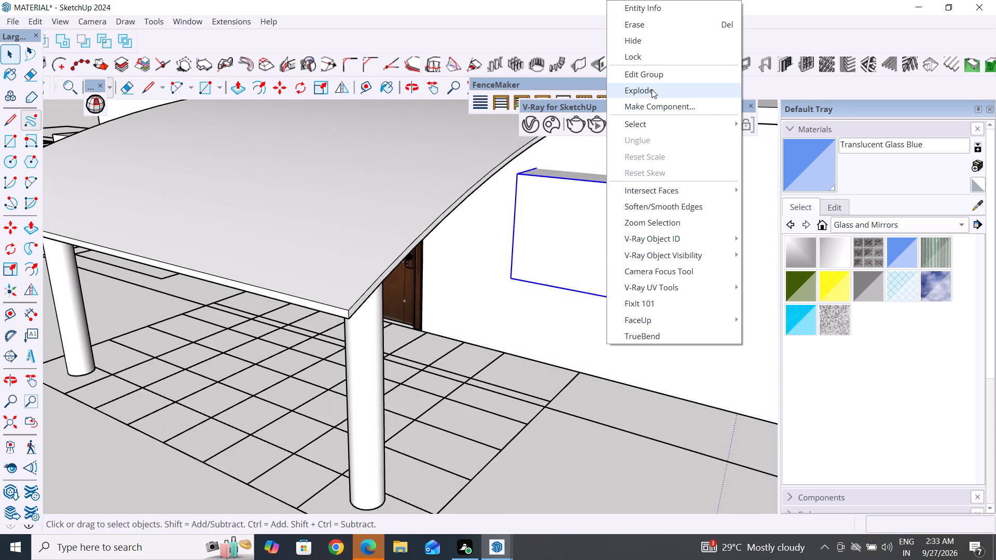
click(652, 89)
Delete the raised block's outer face and its end face farther from the door.
click(584, 473)
click(602, 256)
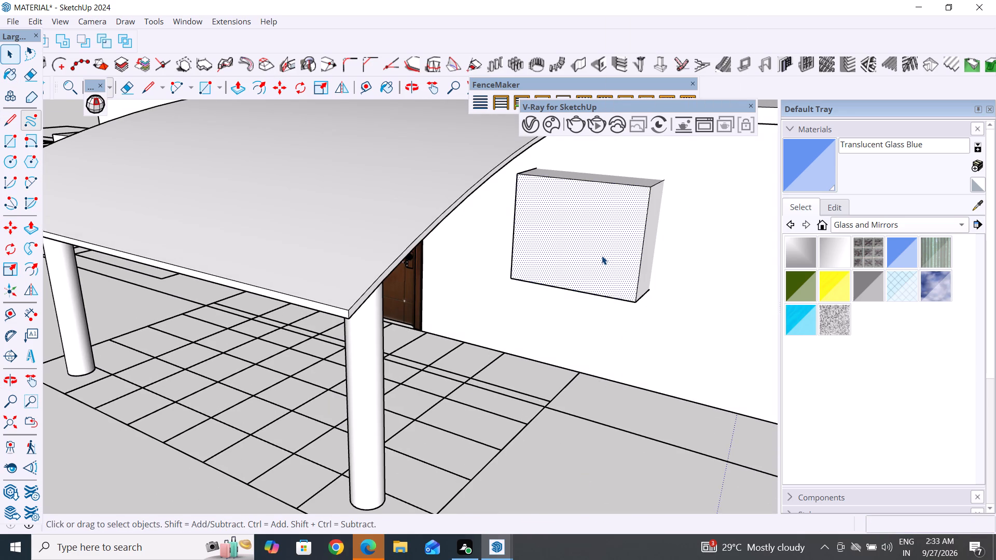
key(Delete)
middle_drag(609, 299, 488, 273)
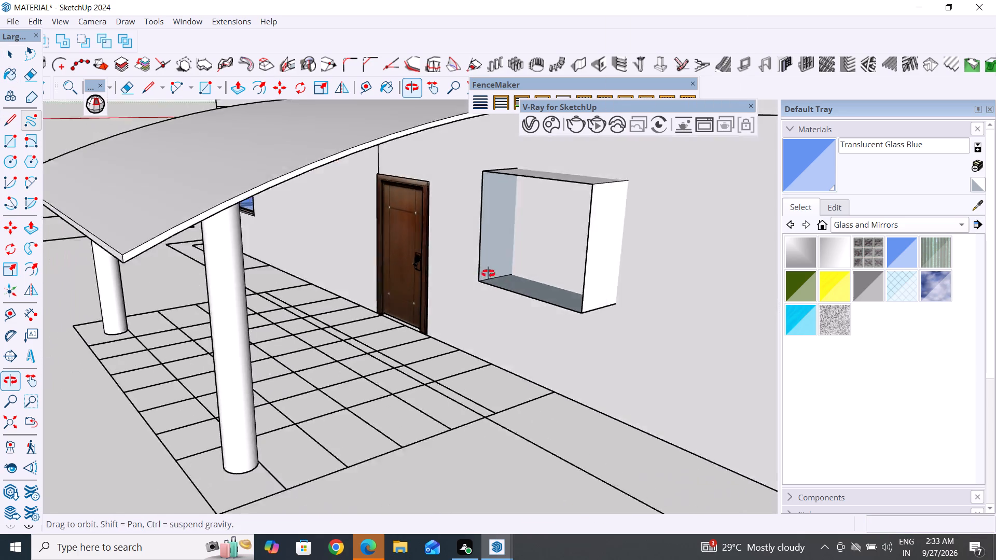
middle_drag(488, 273, 473, 248)
middle_drag(495, 253, 723, 290)
middle_drag(657, 267, 649, 207)
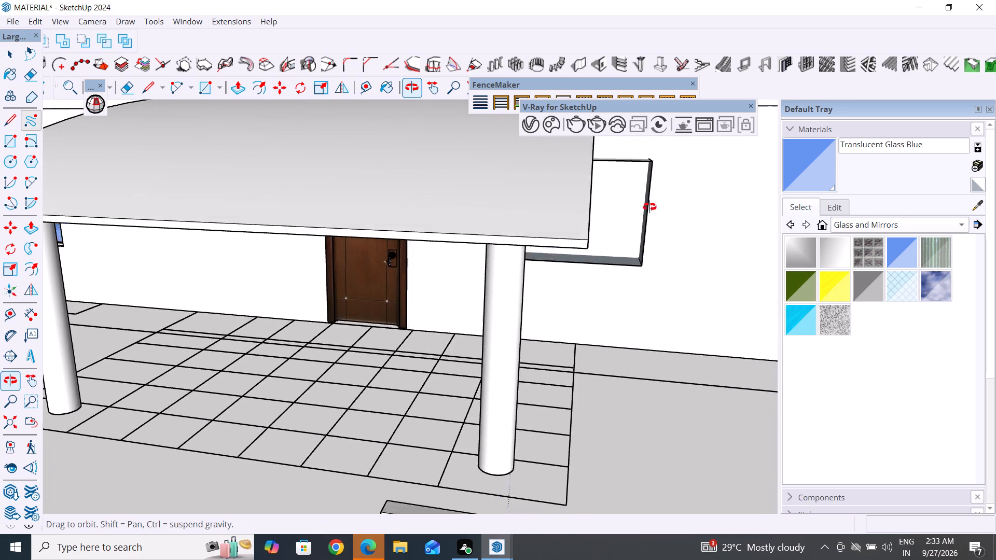
middle_drag(649, 207, 647, 199)
scroll(647, 199, down, 1)
middle_drag(639, 215, 474, 290)
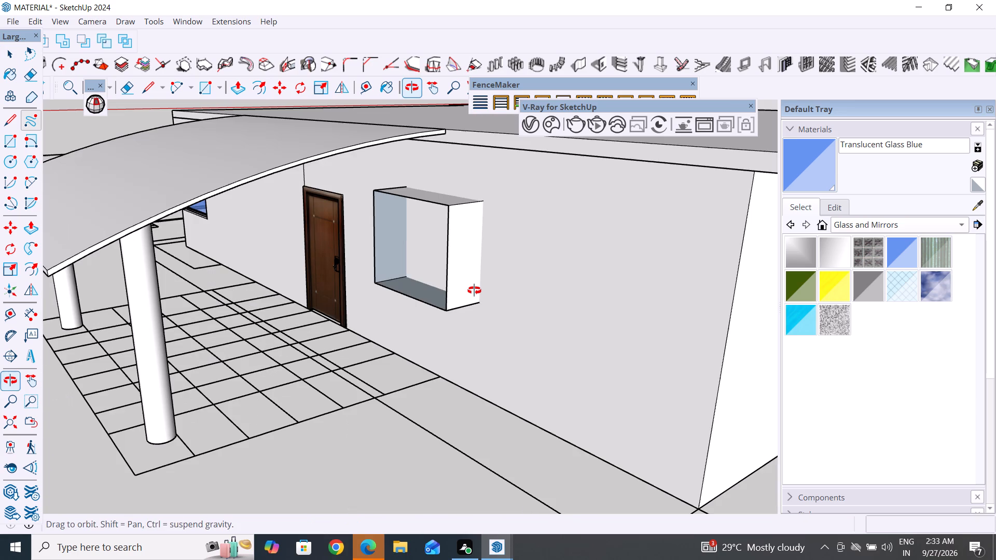
click(468, 248)
key(Delete)
key(Delete)
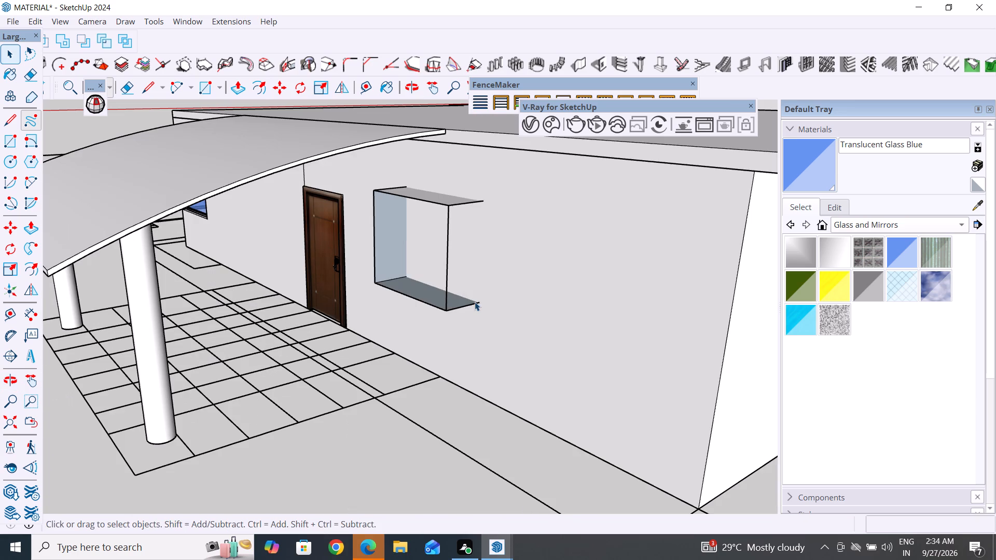
Draw a rectangle of about 3' 11 9/16" by 4' 11 1/8" on the wall plane, corner to corner across the block's outline.
middle_drag(443, 311, 597, 286)
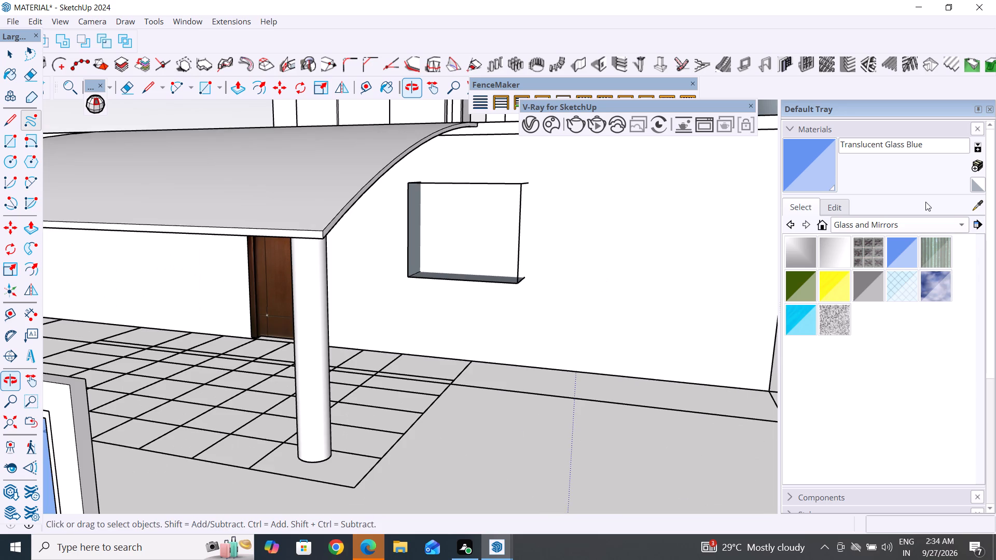
click(12, 141)
middle_drag(562, 271, 410, 188)
scroll(374, 168, up, 3)
middle_drag(381, 180, 384, 198)
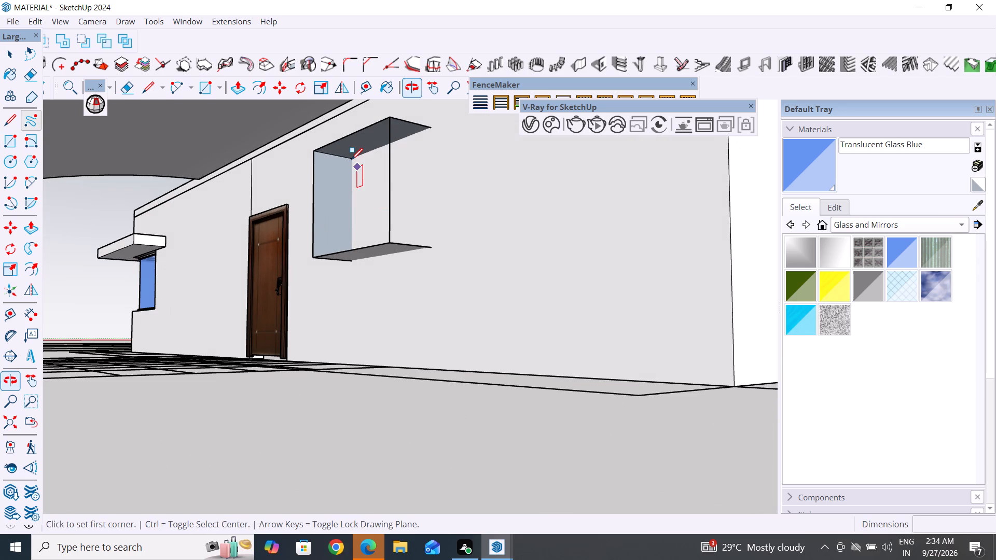
click(351, 160)
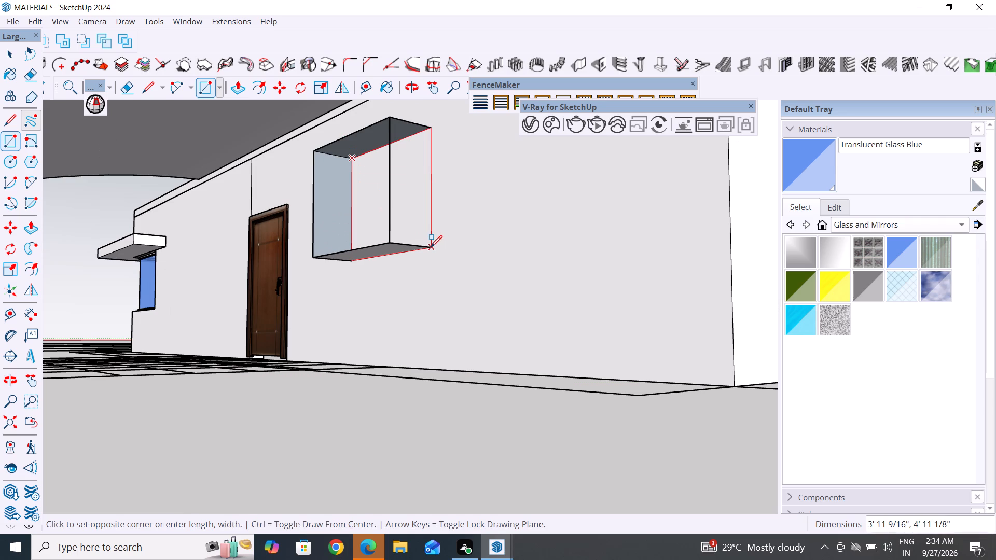
click(431, 247)
Delete the projecting box's remaining faces: the far end, the bottom, the door-side end and the top.
middle_drag(468, 269, 517, 342)
click(8, 59)
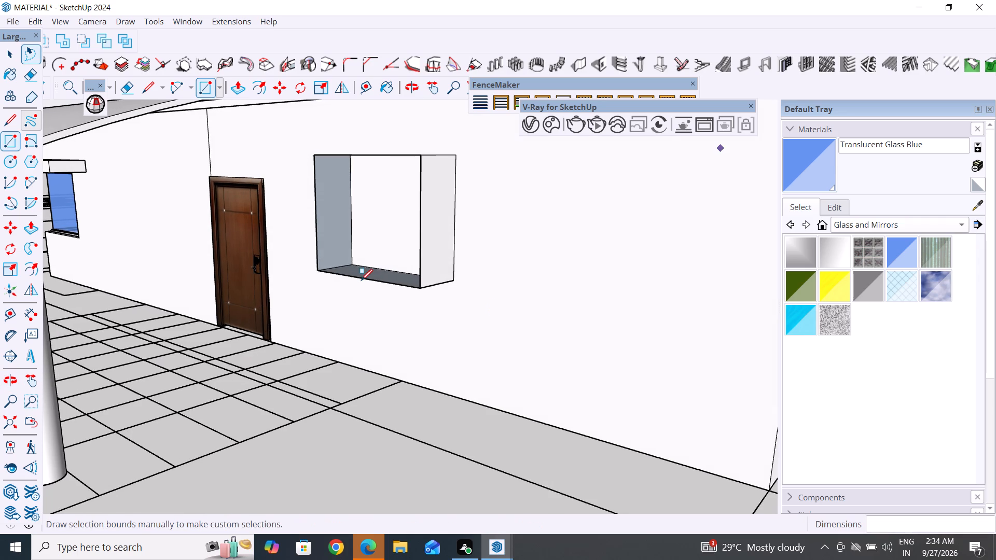
click(4, 57)
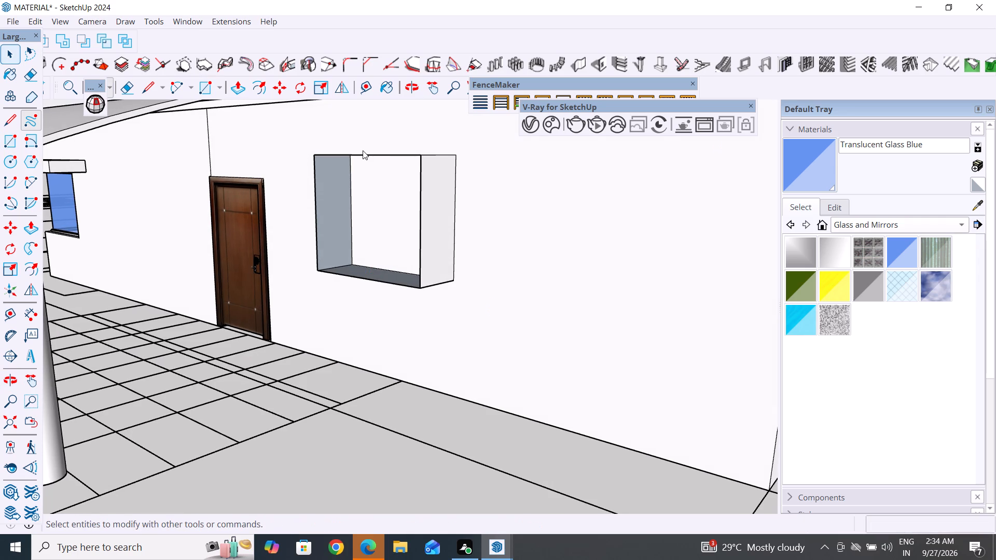
click(365, 155)
middle_drag(443, 233, 430, 280)
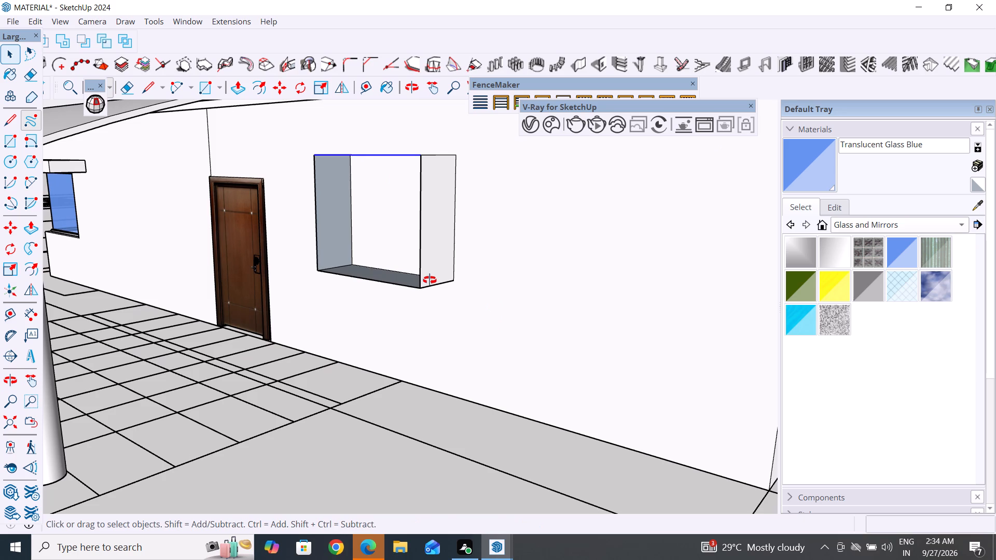
middle_drag(430, 280, 407, 330)
click(410, 270)
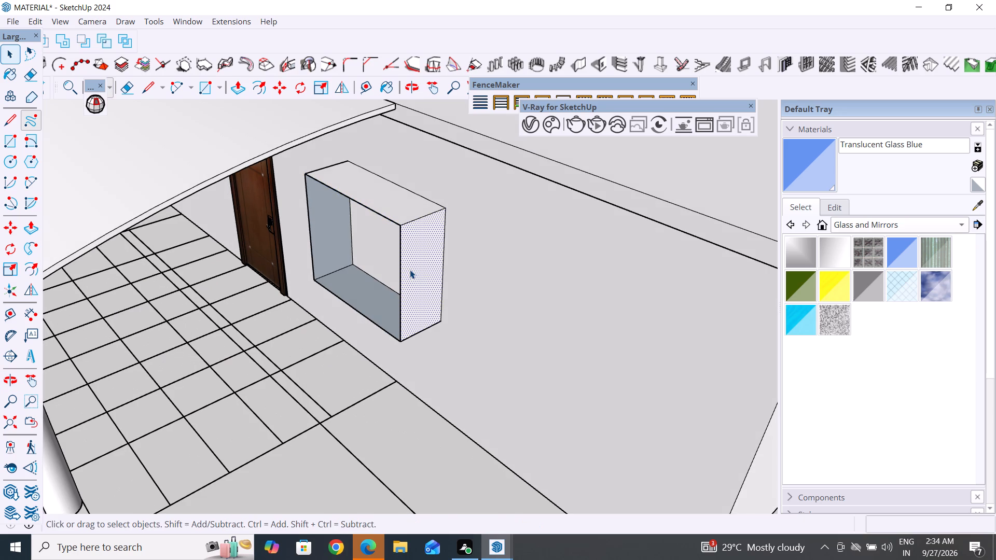
key(Delete)
click(416, 326)
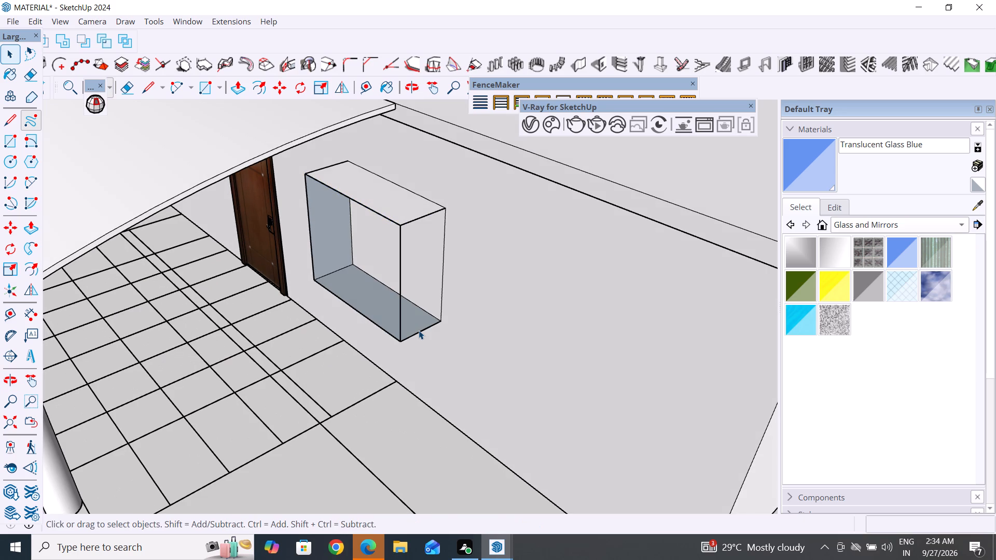
key(Delete)
click(336, 254)
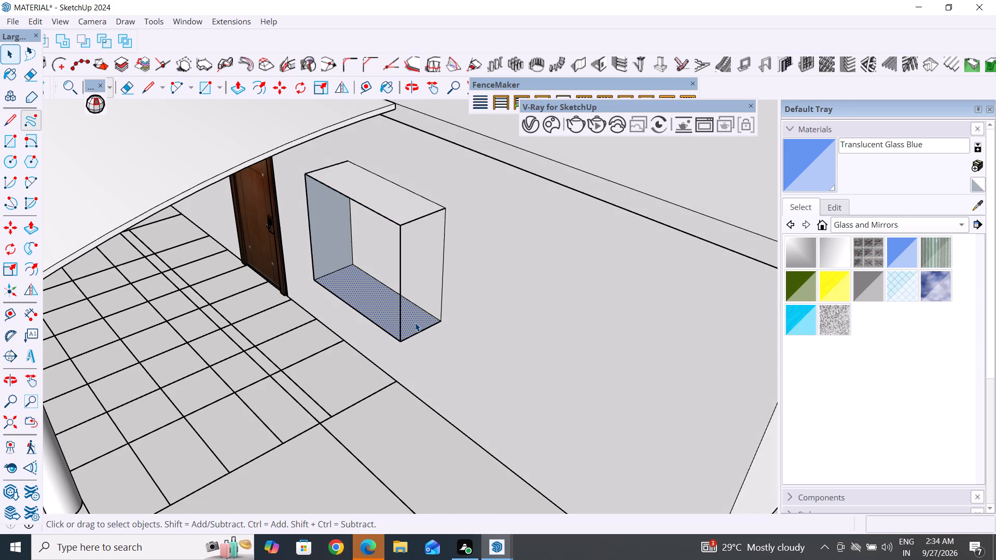
key(Delete)
click(370, 205)
key(Delete)
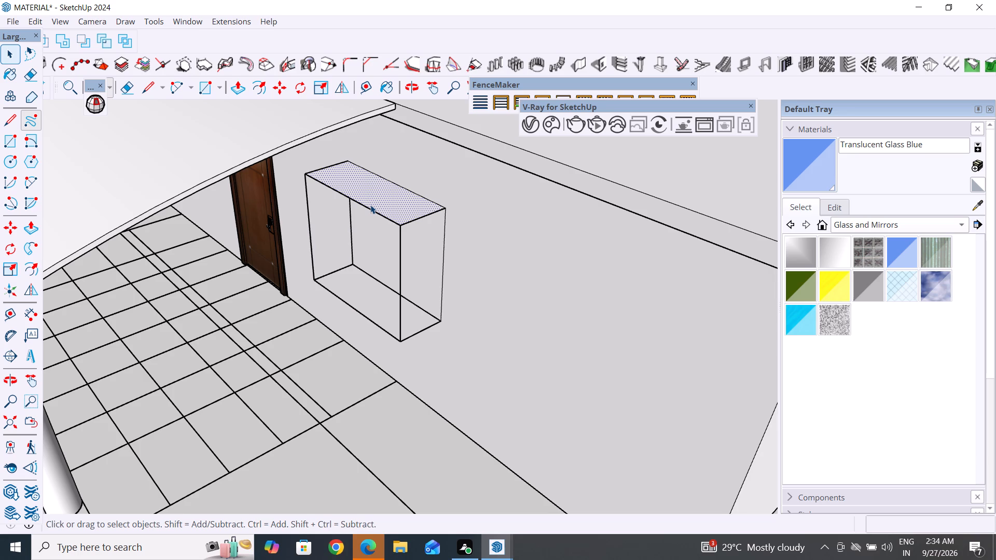
Delete the projecting box's leftover top edges and outer vertical edges beside the porch door.
middle_drag(410, 258, 317, 223)
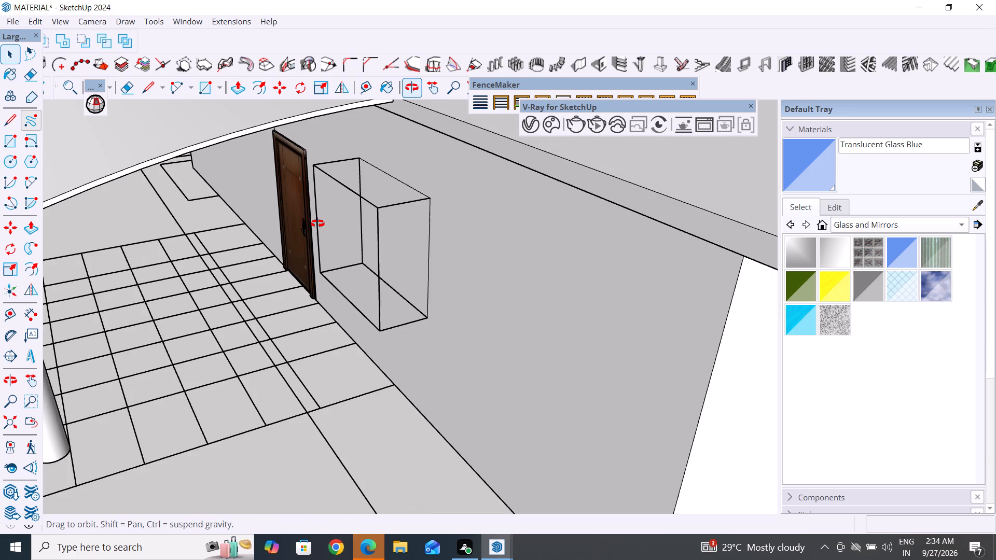
middle_drag(317, 223, 830, 236)
middle_drag(413, 409, 494, 389)
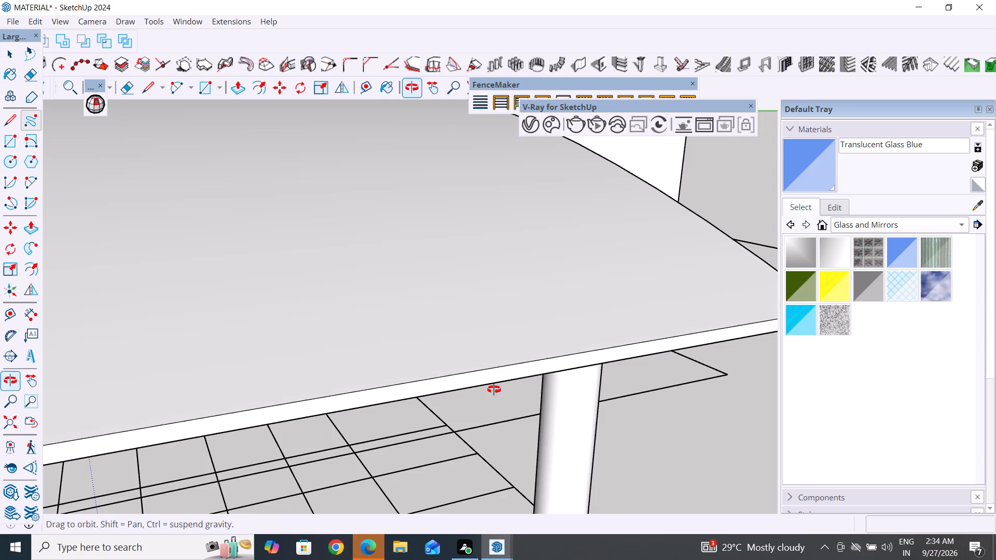
middle_drag(494, 389, 661, 303)
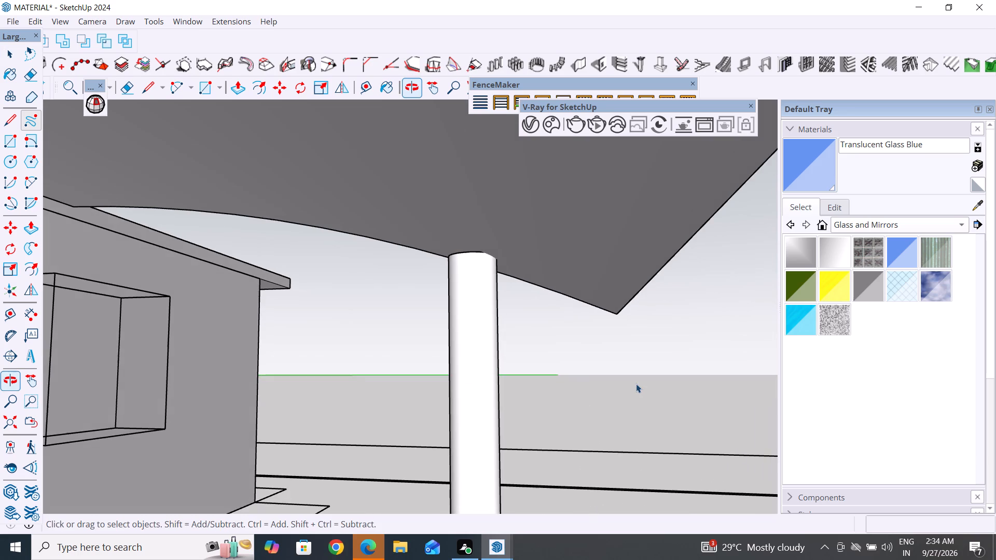
scroll(628, 385, down, 4)
scroll(461, 382, up, 3)
middle_drag(445, 393, 461, 382)
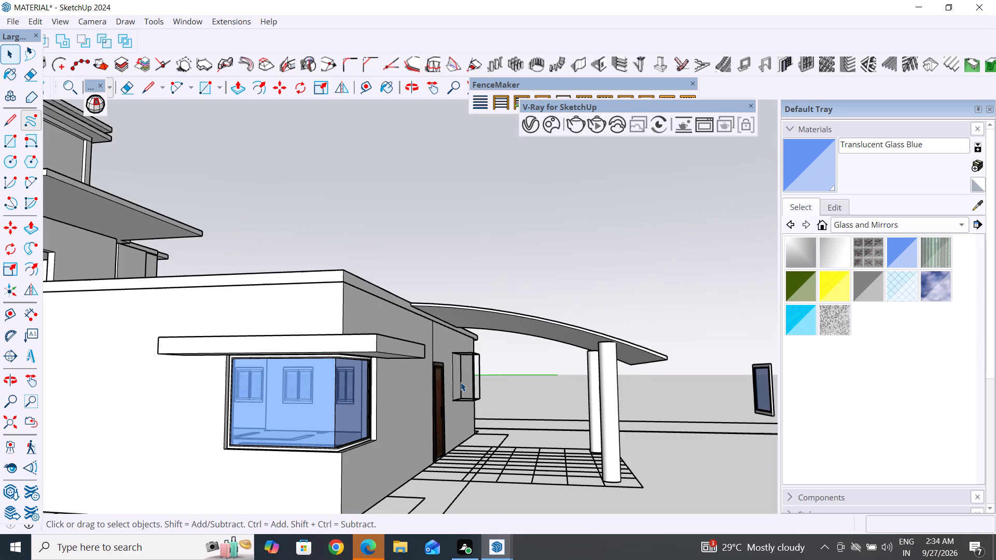
middle_drag(461, 382, 448, 400)
scroll(454, 385, up, 4)
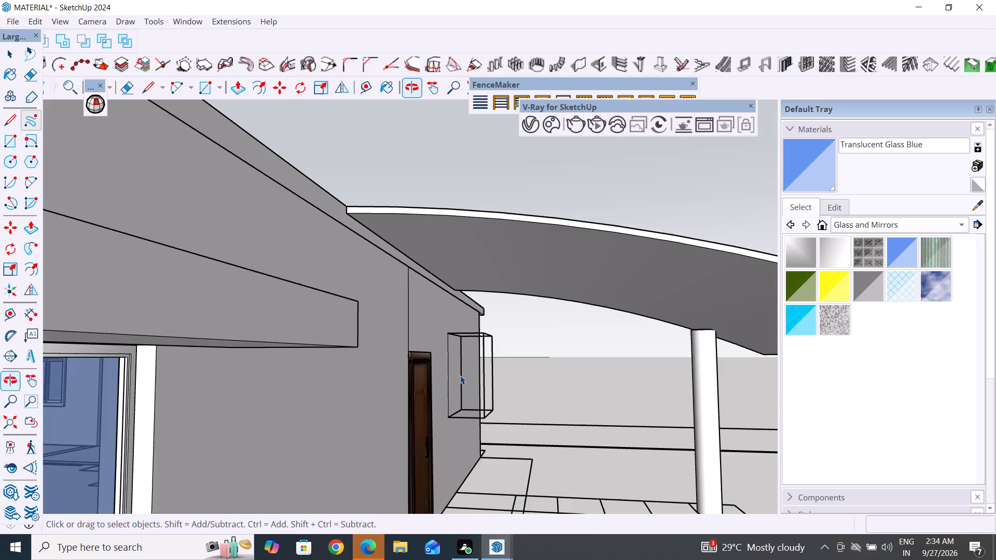
scroll(460, 375, up, 5)
middle_drag(462, 374, 473, 380)
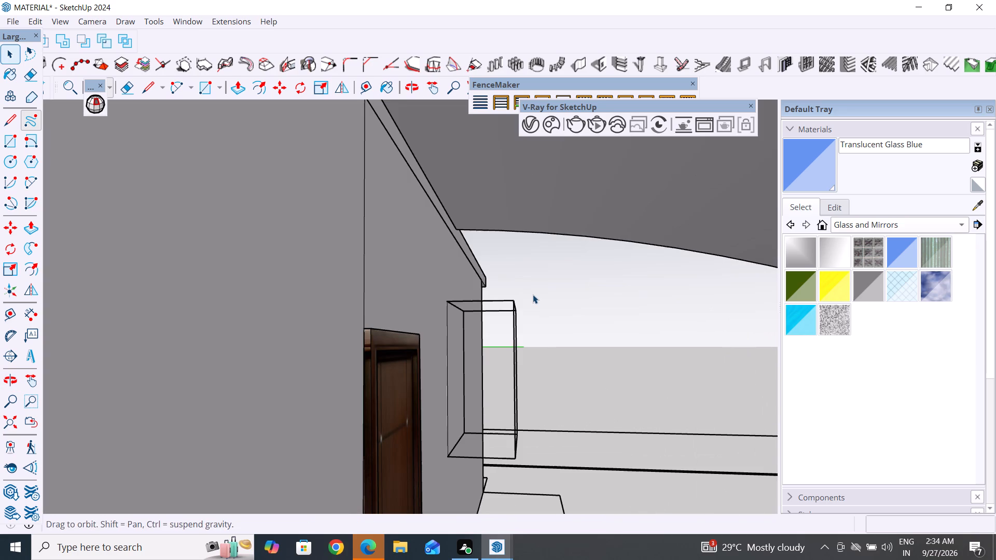
drag(533, 295, 496, 347)
key(Delete)
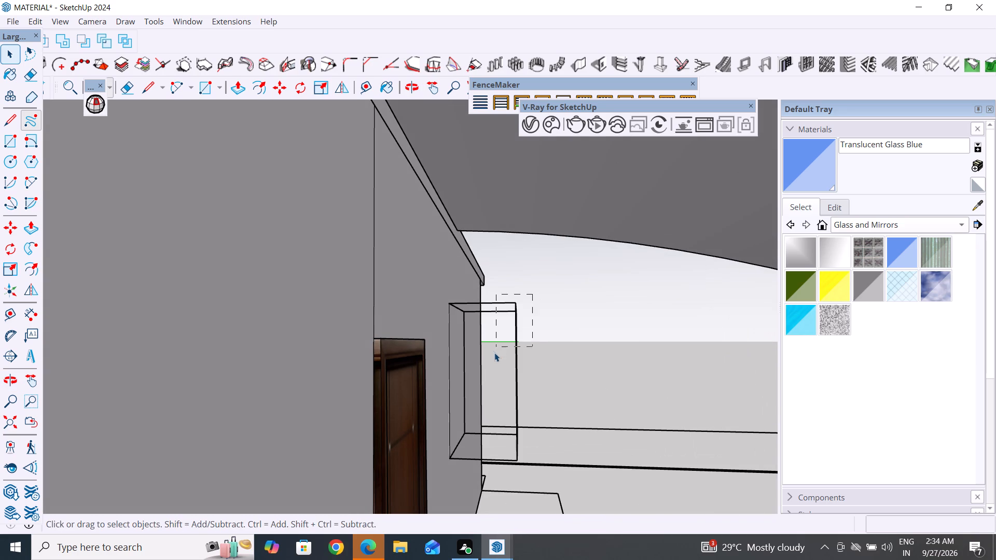
Delete the three leftover bottom edges that still project from the wall beside the porch door.
middle_drag(528, 376, 517, 384)
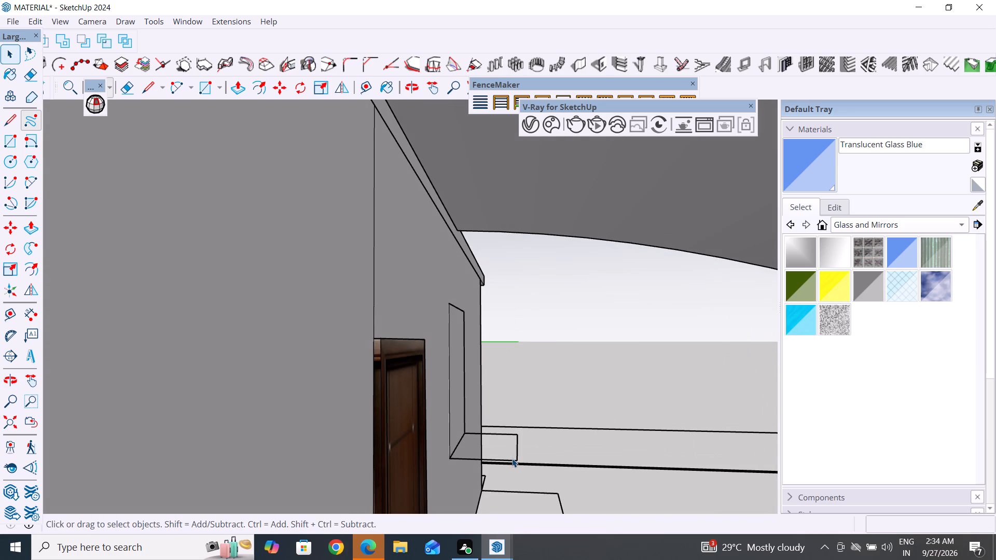
click(512, 459)
key(Delete)
click(517, 457)
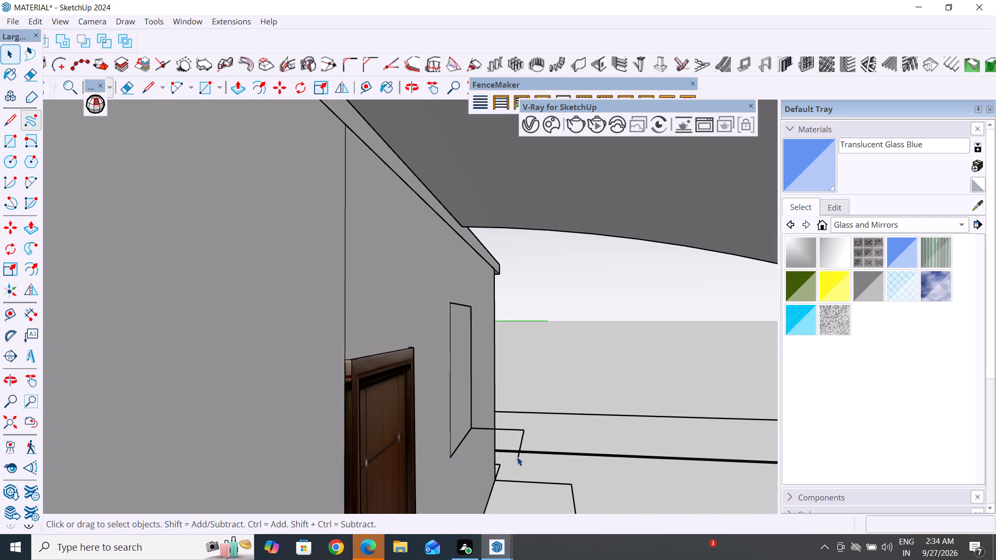
key(Delete)
click(518, 430)
key(Delete)
Delete the face inside the rectangular outline on the wall beside the door.
middle_drag(589, 417, 583, 420)
middle_drag(583, 420, 139, 439)
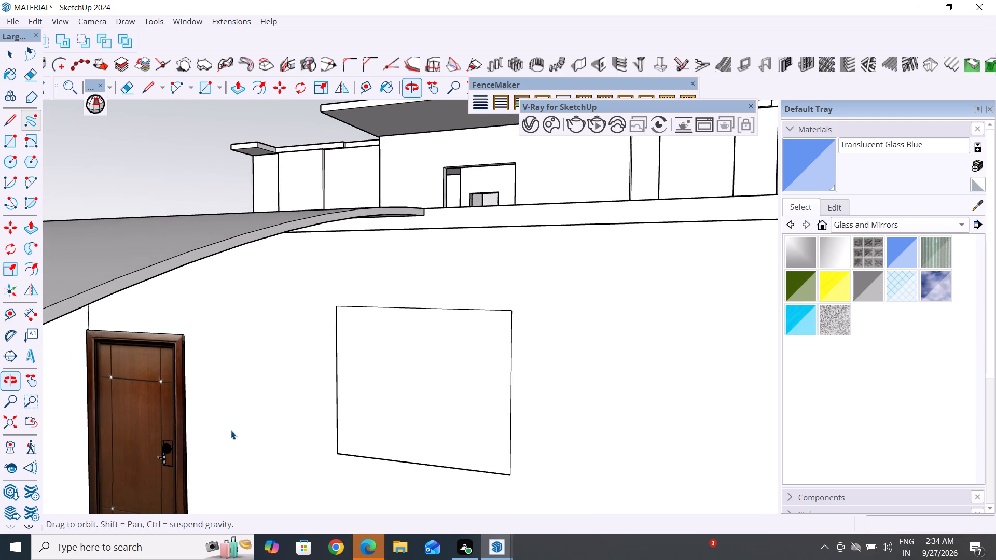
click(404, 361)
key(Delete)
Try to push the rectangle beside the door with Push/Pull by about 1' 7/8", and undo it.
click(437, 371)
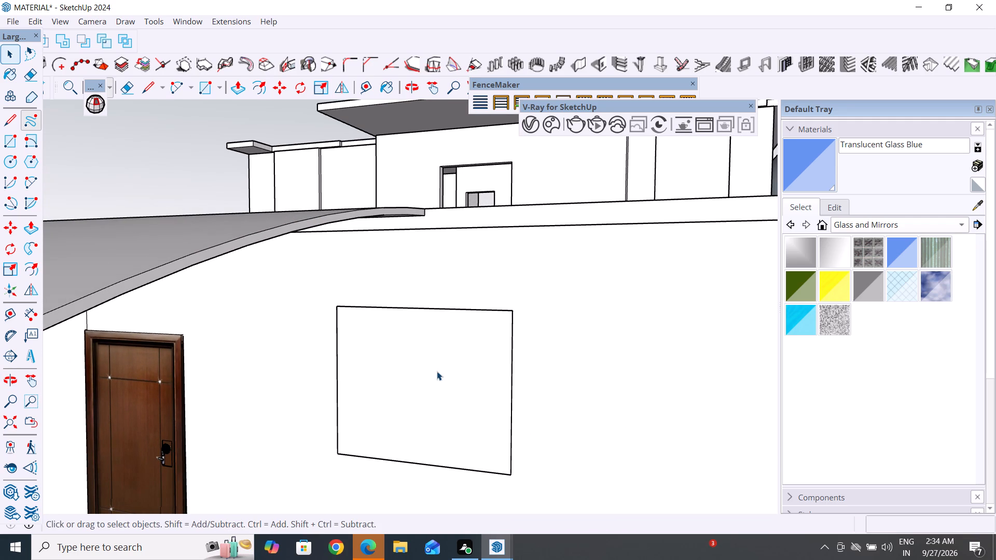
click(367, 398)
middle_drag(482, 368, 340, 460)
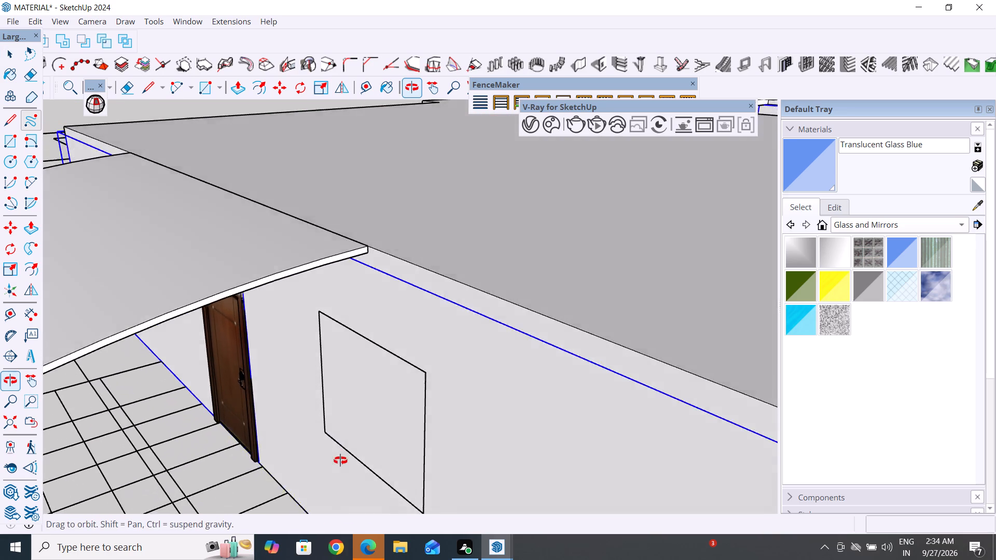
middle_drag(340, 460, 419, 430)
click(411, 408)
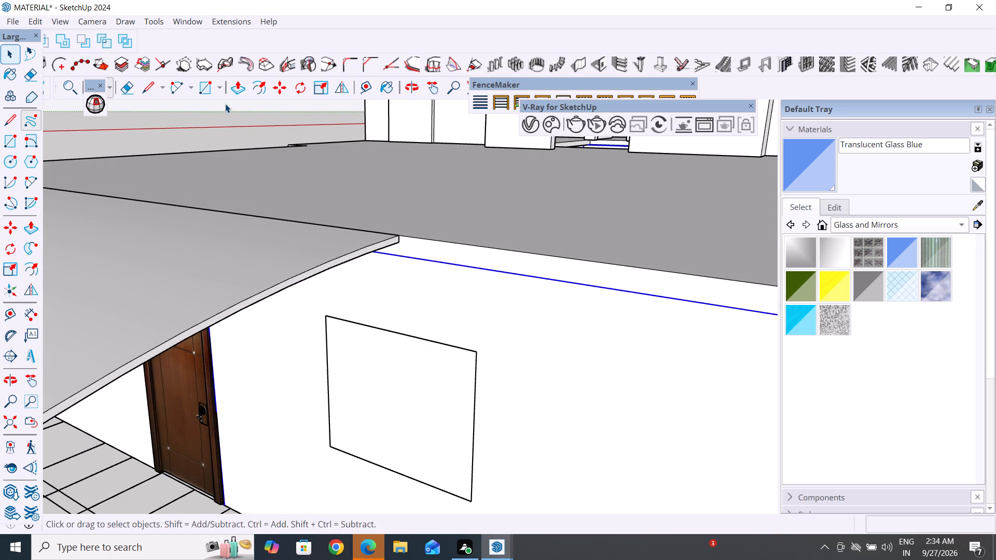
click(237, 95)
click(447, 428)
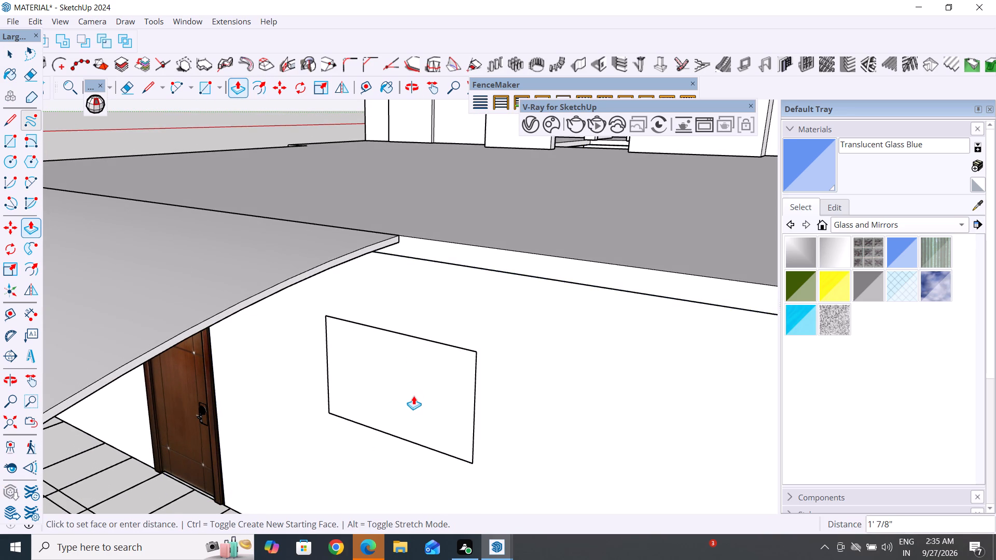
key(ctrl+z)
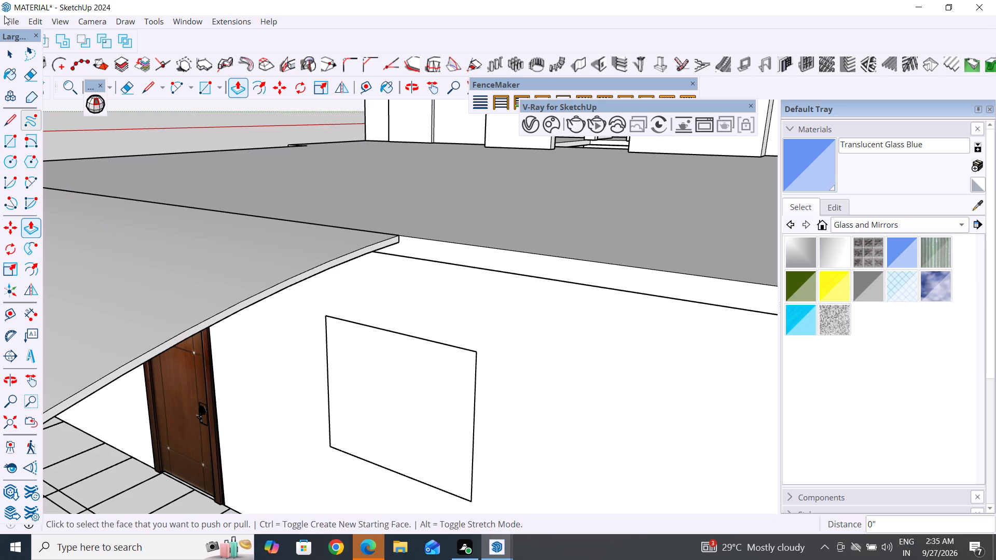
Open the wall group for editing and explode the nested group holding the porch wall.
click(6, 54)
click(441, 362)
double_click(426, 391)
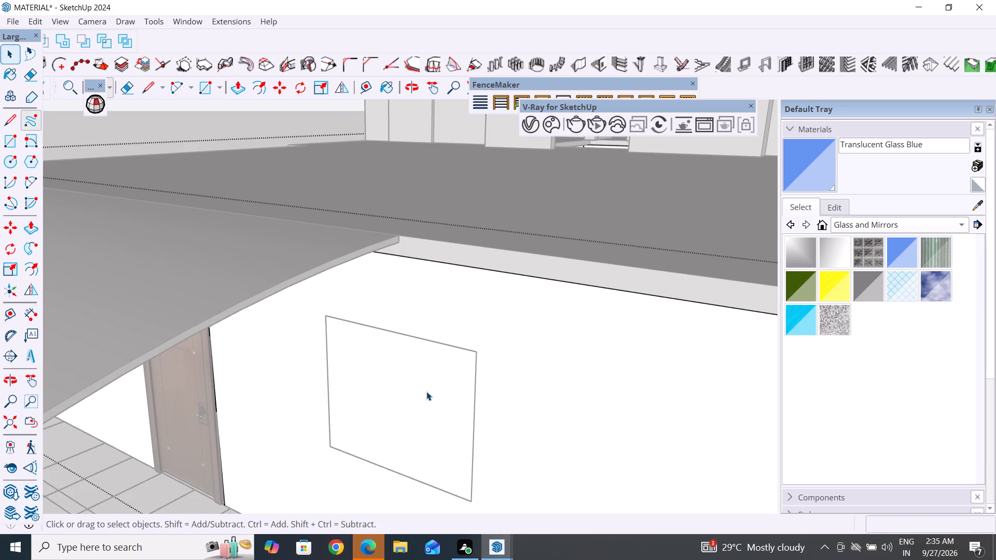
click(426, 404)
right_click(426, 406)
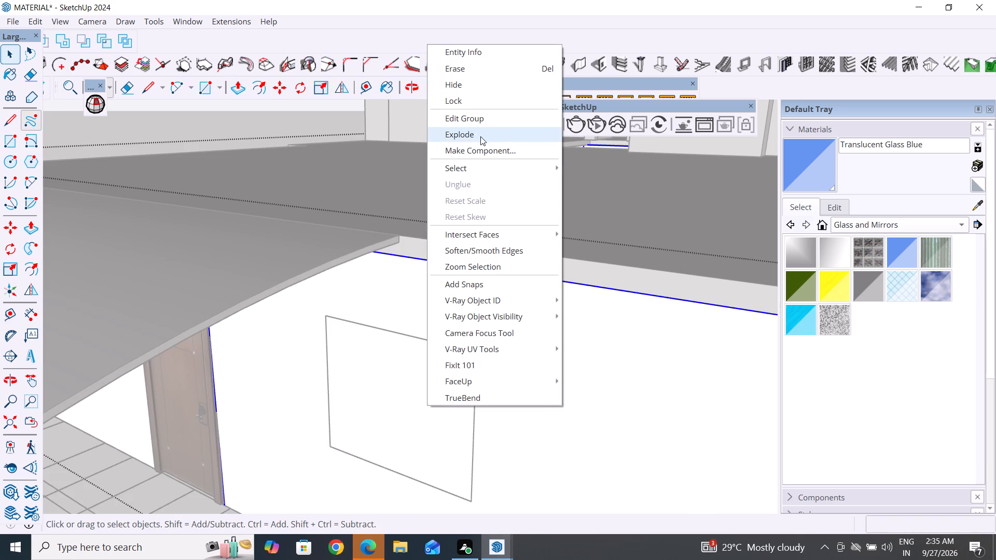
click(480, 135)
Draw a 4' 9" by 4' rectangle on the porch wall face, corner to corner over the existing outline.
click(420, 415)
scroll(445, 242, down, 4)
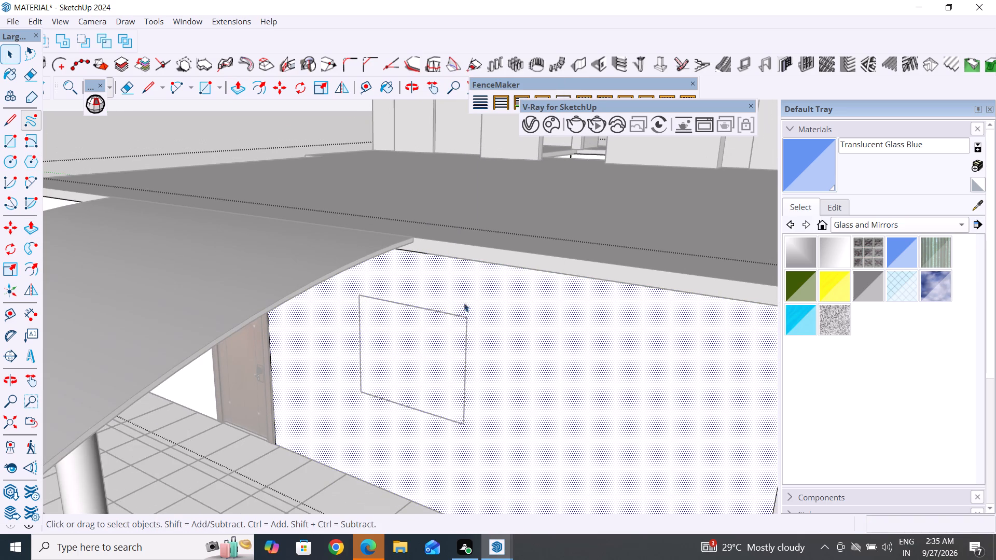
click(8, 143)
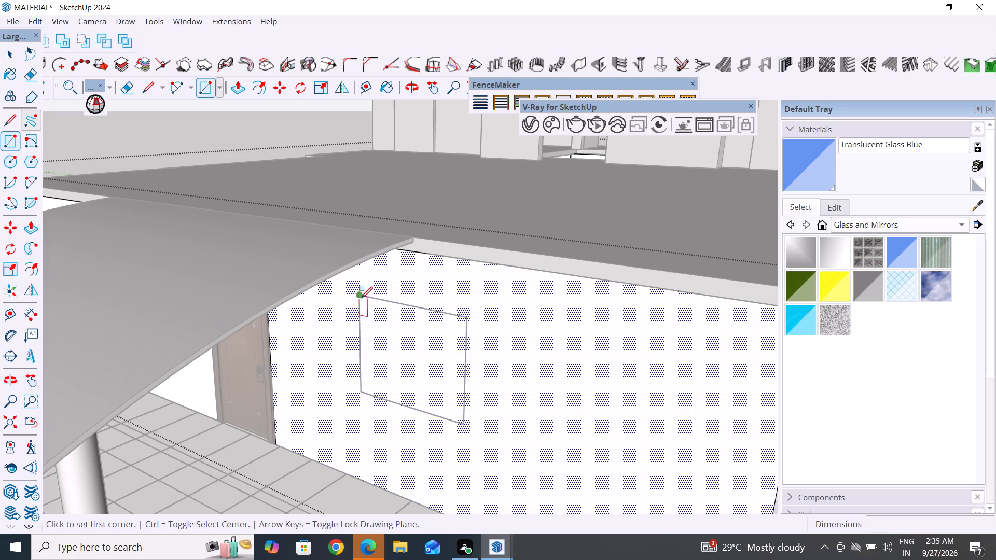
click(360, 295)
click(463, 423)
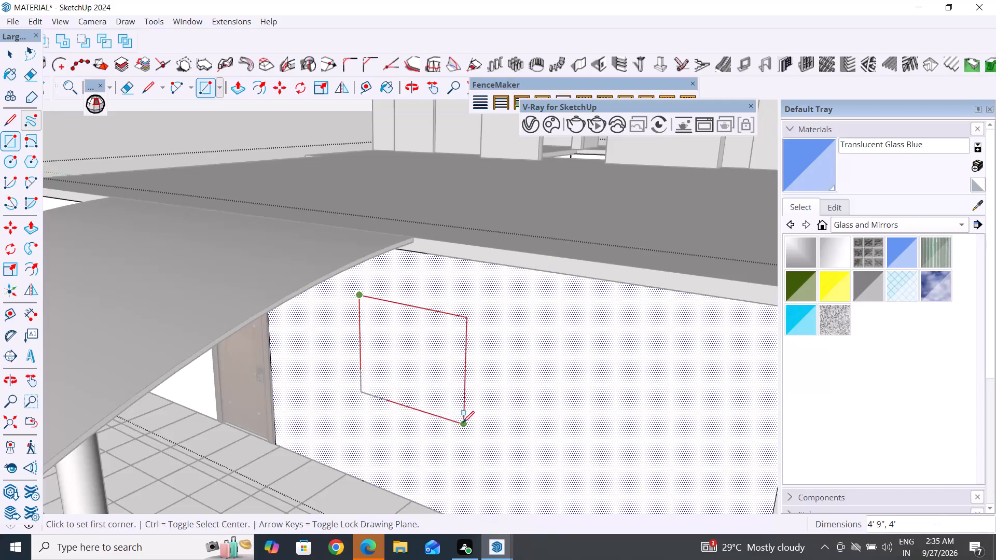
Delete the rectangle's face to open the window hole in the porch wall's outer face.
click(11, 49)
click(412, 360)
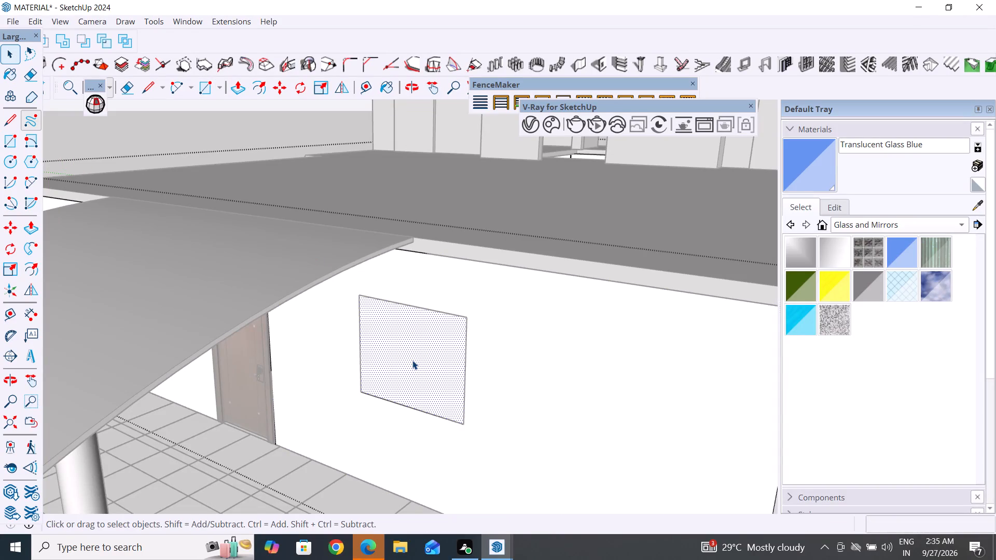
key(Delete)
Look over the building around and behind the porch wall's window opening, and leave the open wall group.
double_click(468, 366)
middle_drag(399, 374, 477, 355)
click(477, 333)
middle_drag(469, 366, 387, 337)
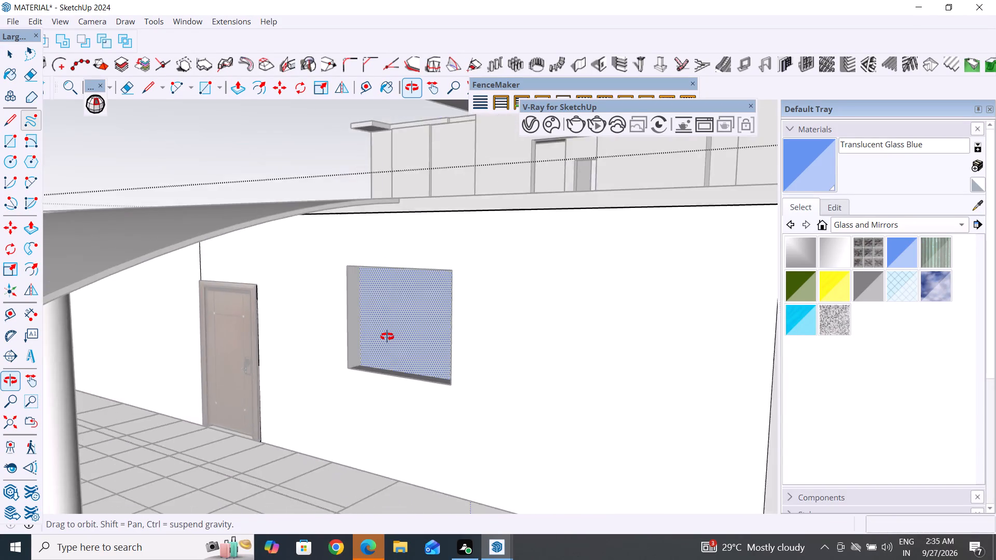
middle_drag(387, 337, 0, 269)
middle_drag(314, 367, 241, 242)
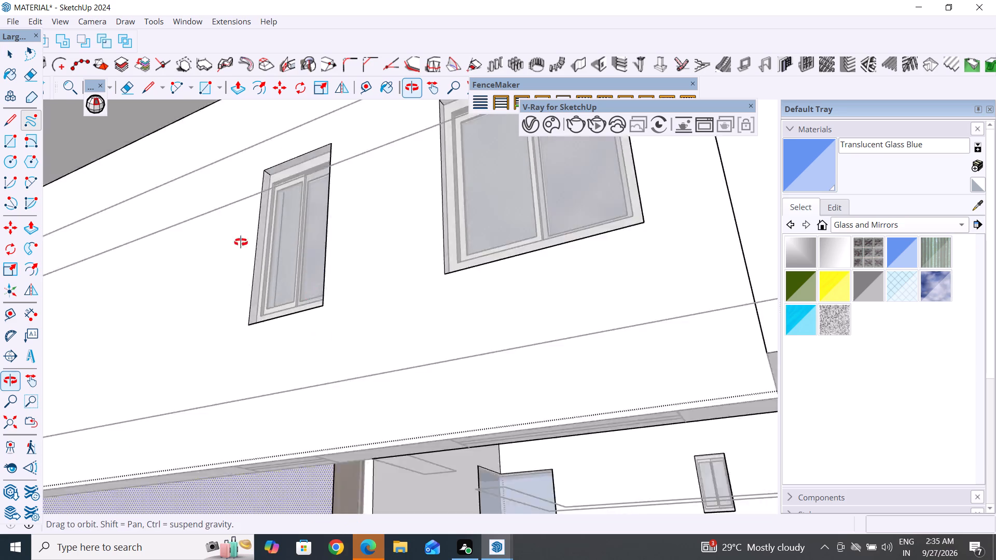
middle_drag(241, 242, 0, 272)
middle_drag(459, 393, 487, 554)
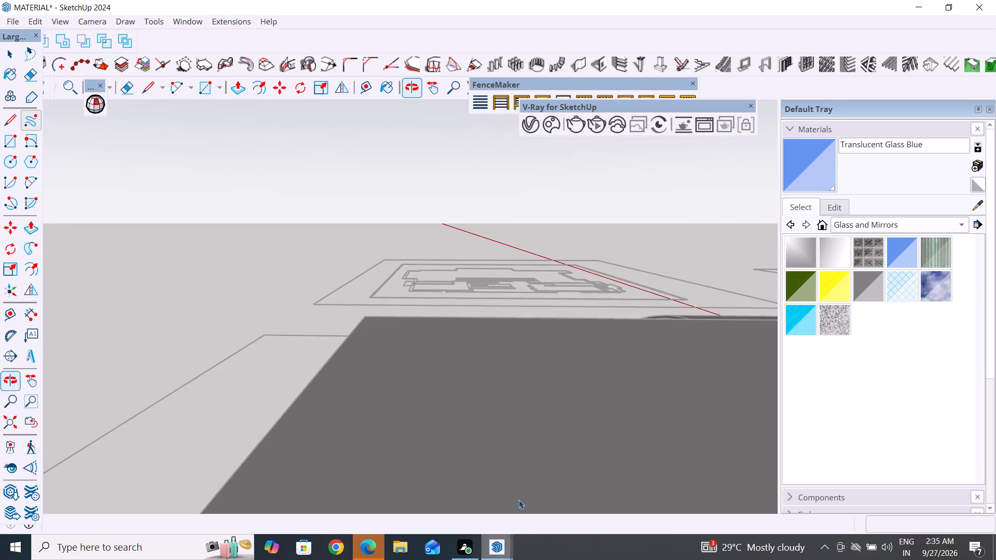
middle_drag(558, 453, 502, 346)
scroll(490, 357, down, 15)
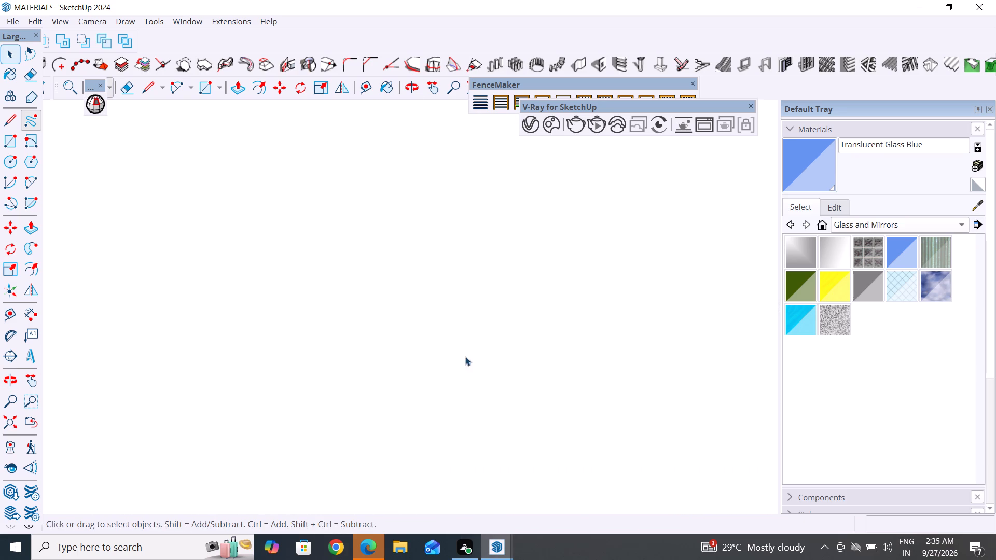
scroll(465, 357, down, 1)
middle_drag(489, 390, 495, 301)
scroll(521, 397, down, 7)
click(515, 403)
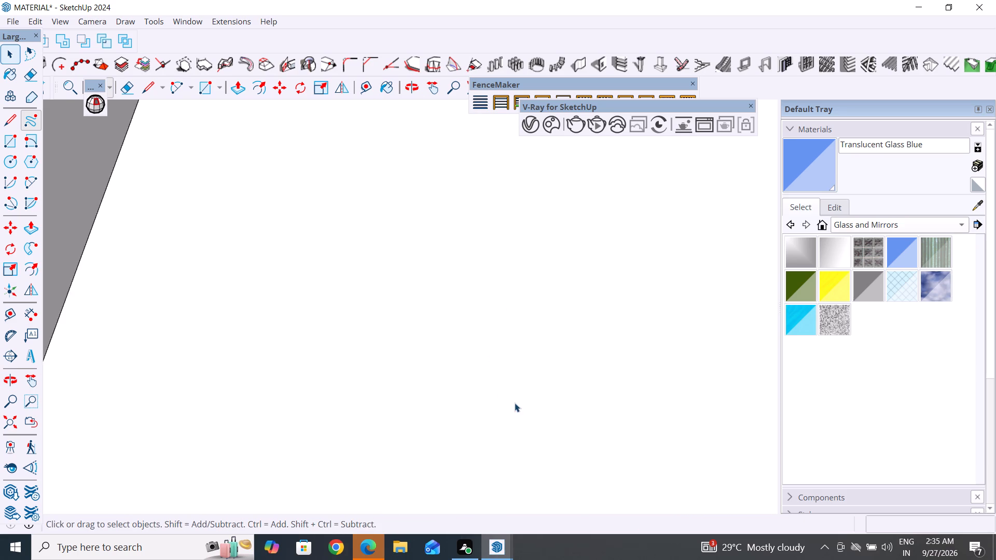
scroll(515, 403, down, 20)
scroll(515, 403, down, 4)
middle_drag(493, 521, 410, 466)
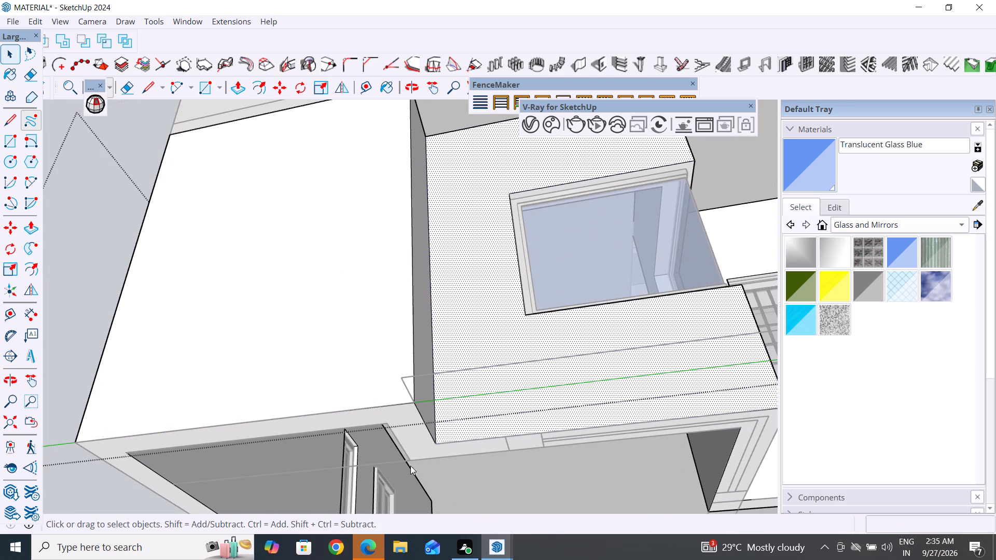
middle_drag(410, 466, 403, 461)
drag(448, 452, 497, 427)
middle_drag(500, 424, 270, 417)
middle_drag(476, 375, 446, 372)
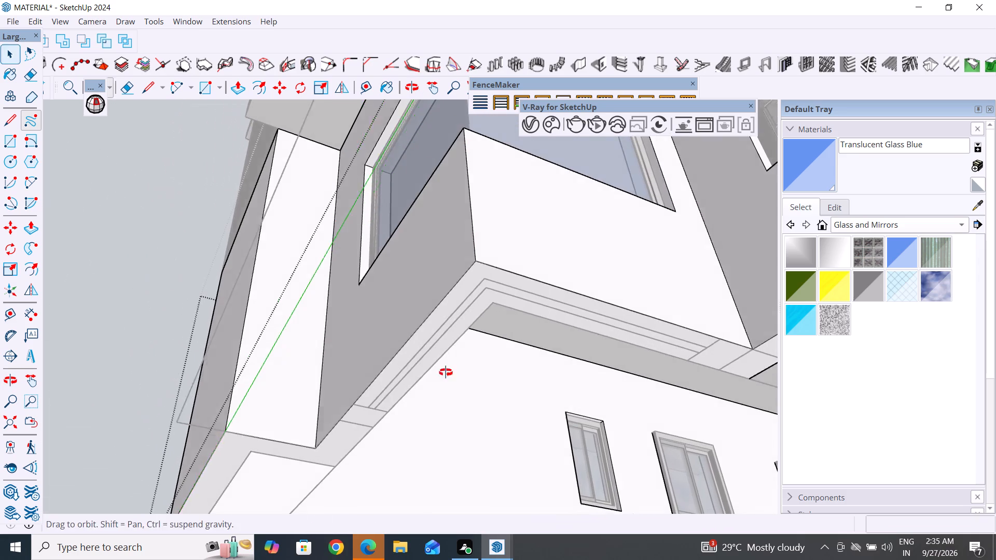
middle_drag(446, 372, 374, 383)
middle_drag(572, 376, 68, 497)
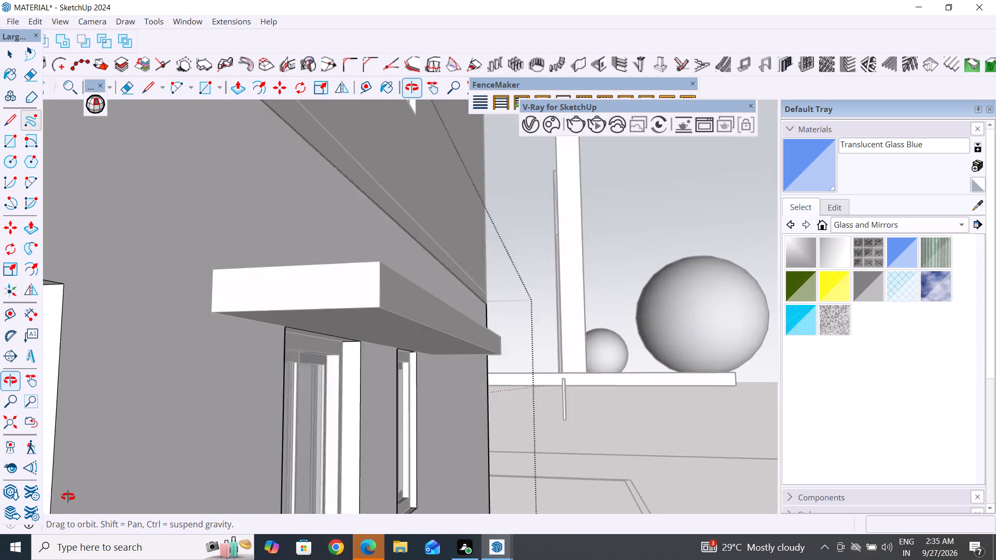
middle_drag(68, 497, 283, 479)
scroll(572, 361, down, 2)
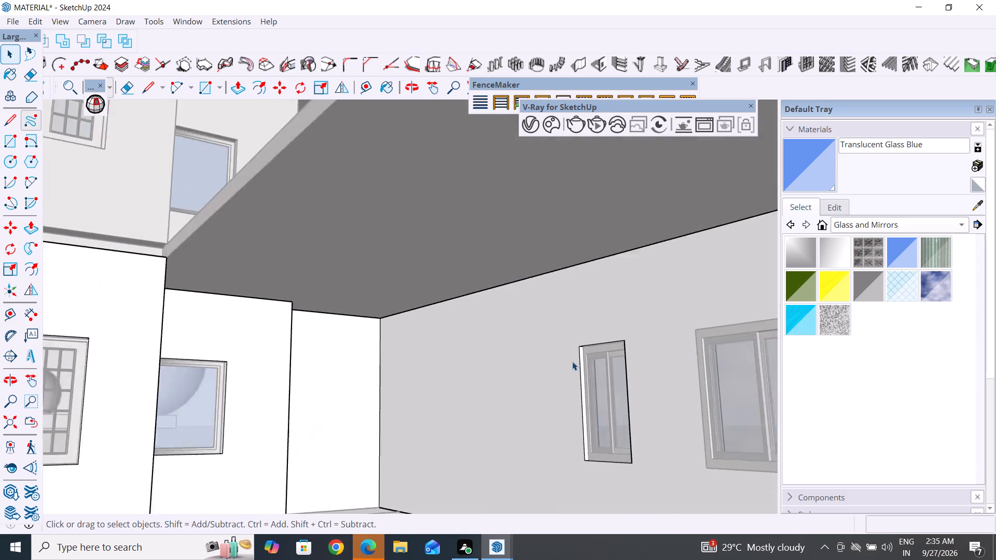
scroll(572, 361, down, 13)
middle_drag(548, 363, 287, 336)
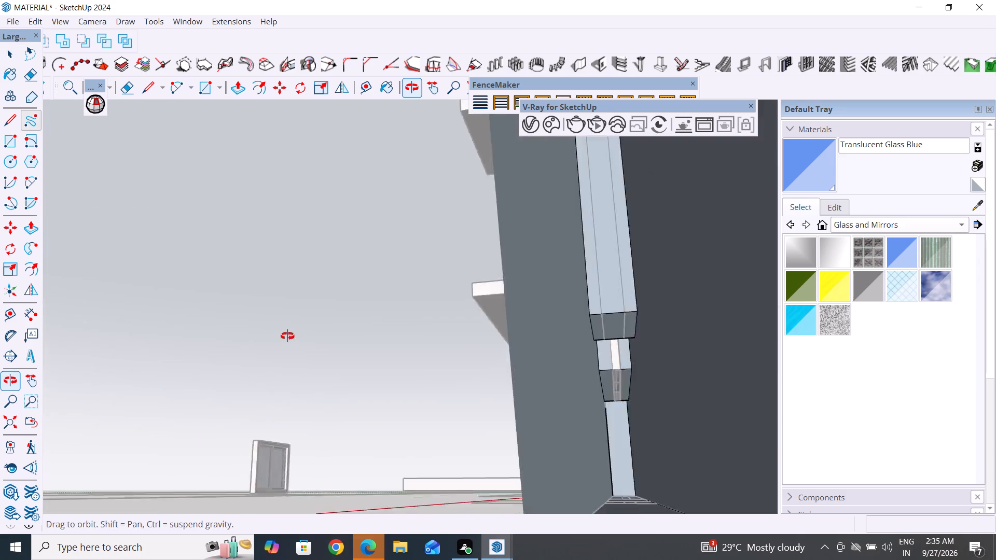
middle_drag(287, 336, 100, 433)
scroll(460, 272, down, 18)
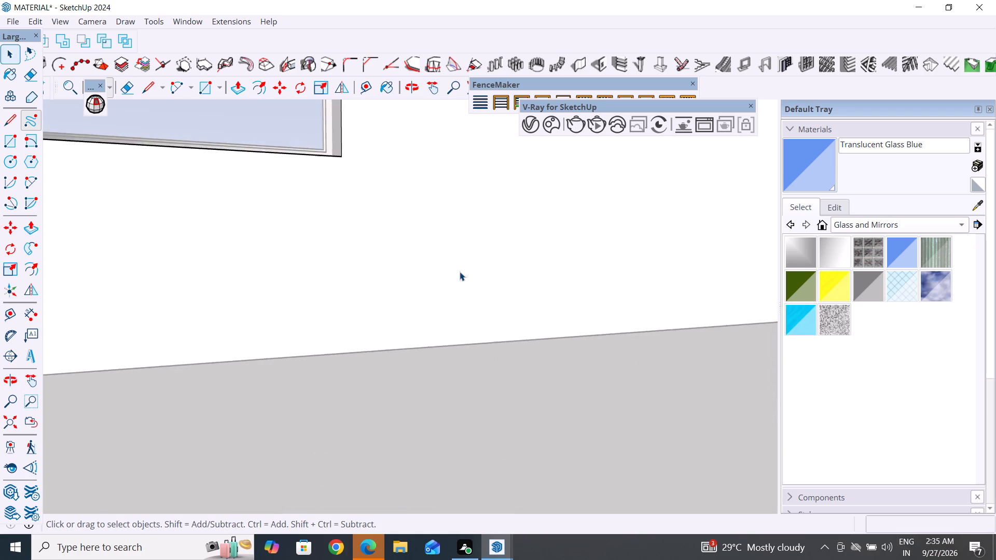
scroll(460, 272, down, 12)
middle_drag(546, 298, 283, 352)
scroll(409, 251, down, 20)
scroll(396, 246, down, 19)
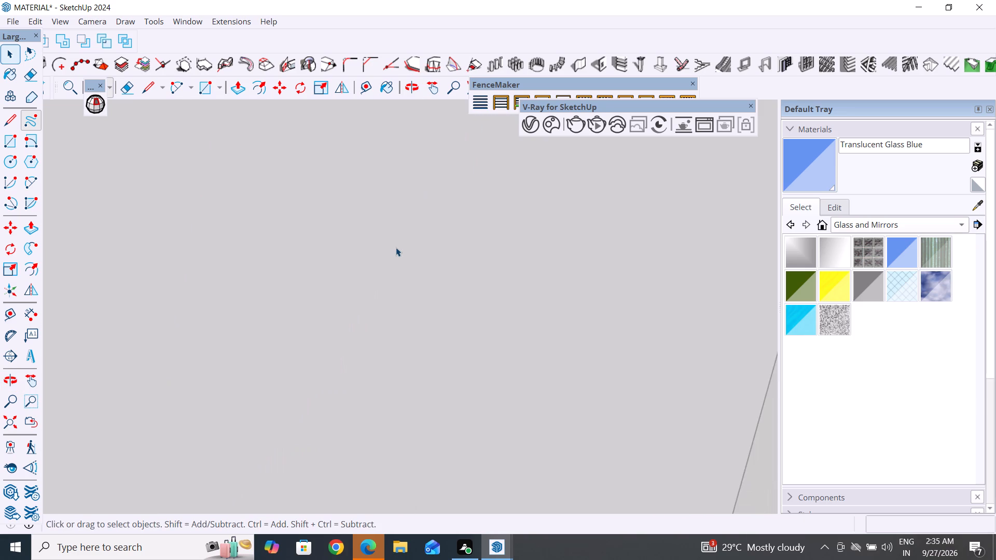
scroll(396, 247, down, 15)
click(8, 419)
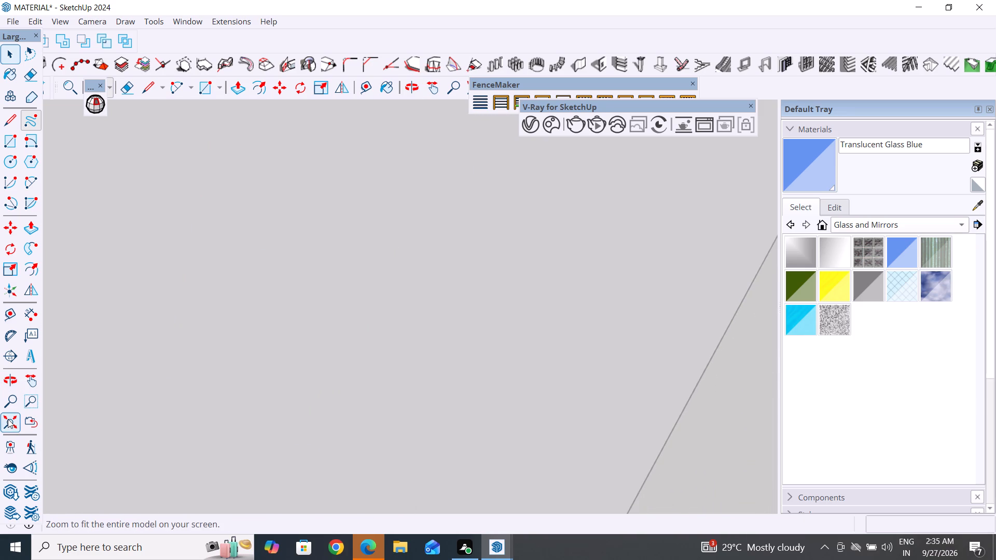
scroll(306, 313, down, 9)
click(392, 425)
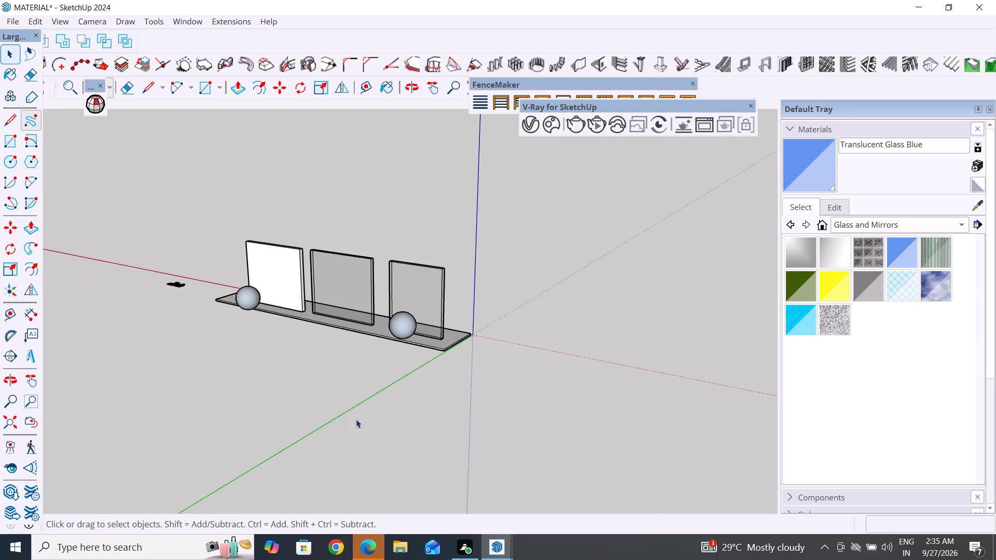
Delete the faces of the raised block projecting from the inner side of the wall beside the door.
middle_drag(437, 359, 0, 414)
scroll(463, 220, up, 6)
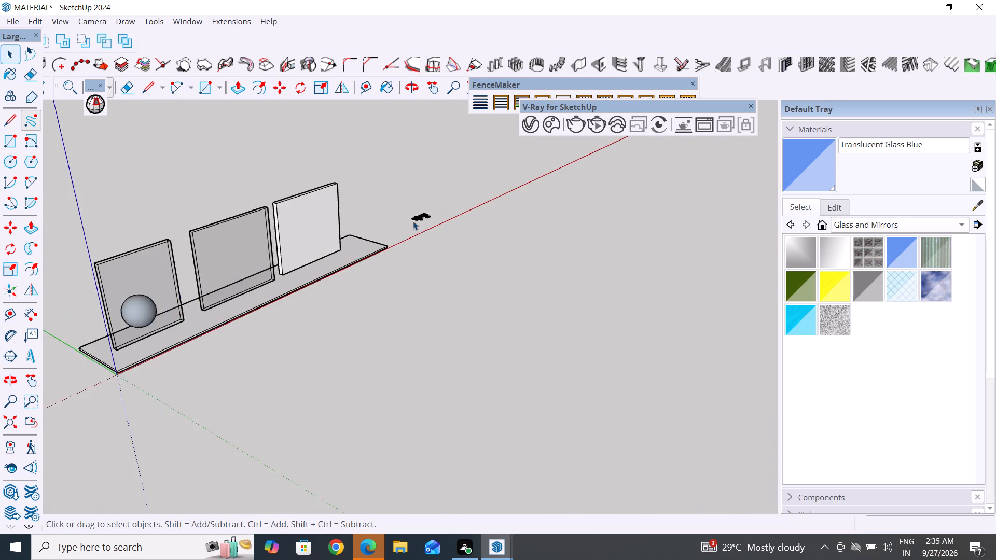
scroll(413, 221, up, 20)
scroll(413, 221, up, 7)
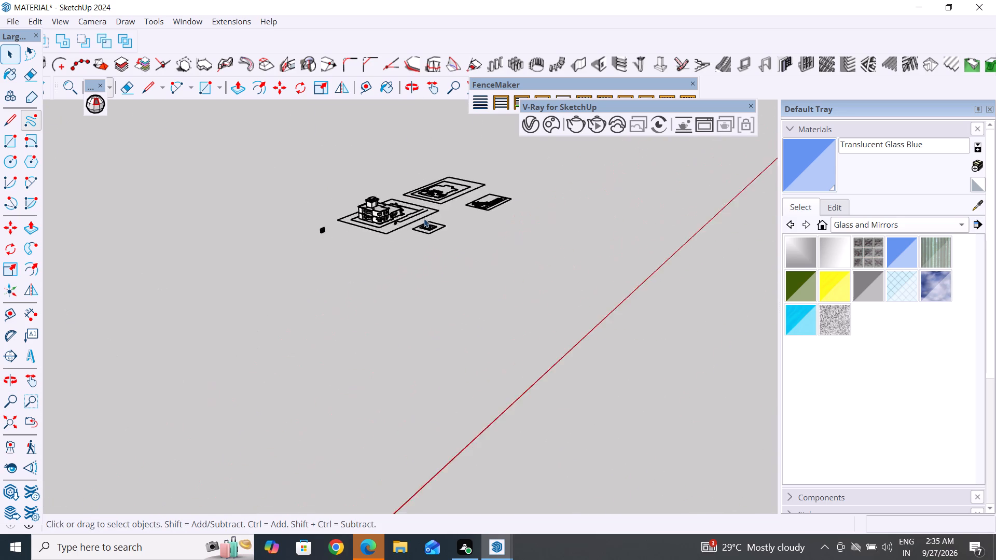
scroll(424, 218, up, 6)
middle_drag(274, 380, 257, 162)
scroll(270, 328, up, 2)
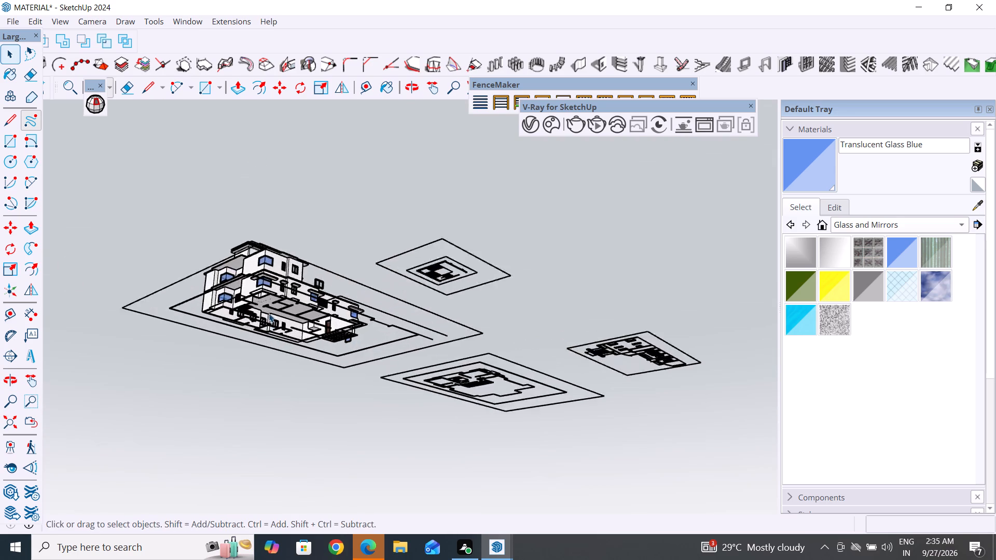
scroll(269, 313, up, 15)
middle_drag(470, 309, 514, 319)
scroll(450, 379, up, 1)
middle_drag(452, 379, 505, 375)
click(420, 383)
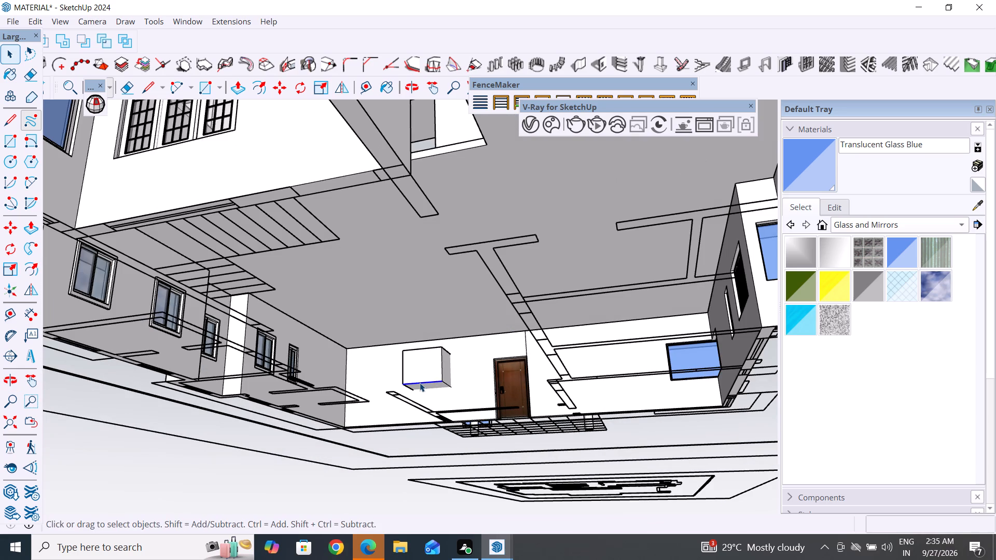
key(Delete)
middle_drag(450, 375, 440, 377)
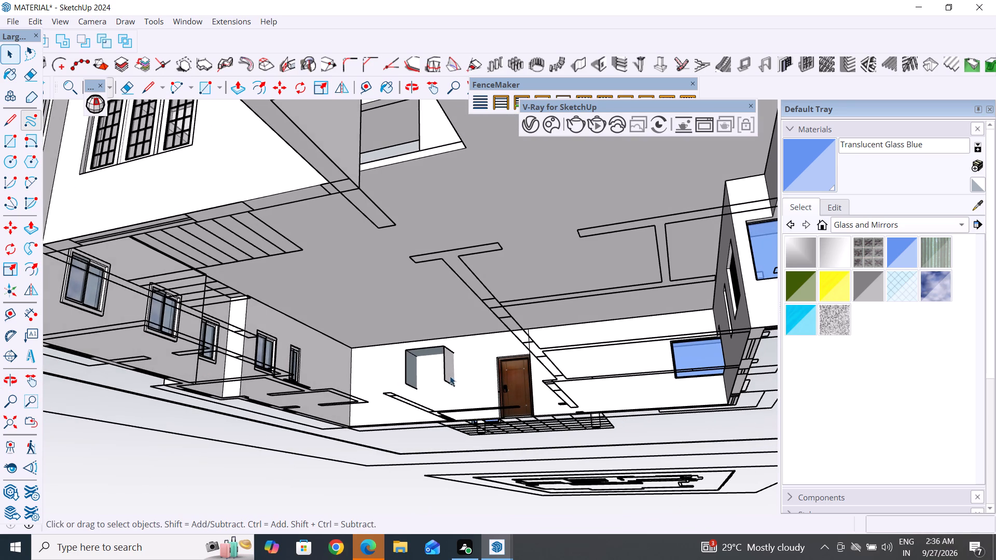
click(453, 370)
key(Delete)
click(439, 350)
key(Delete)
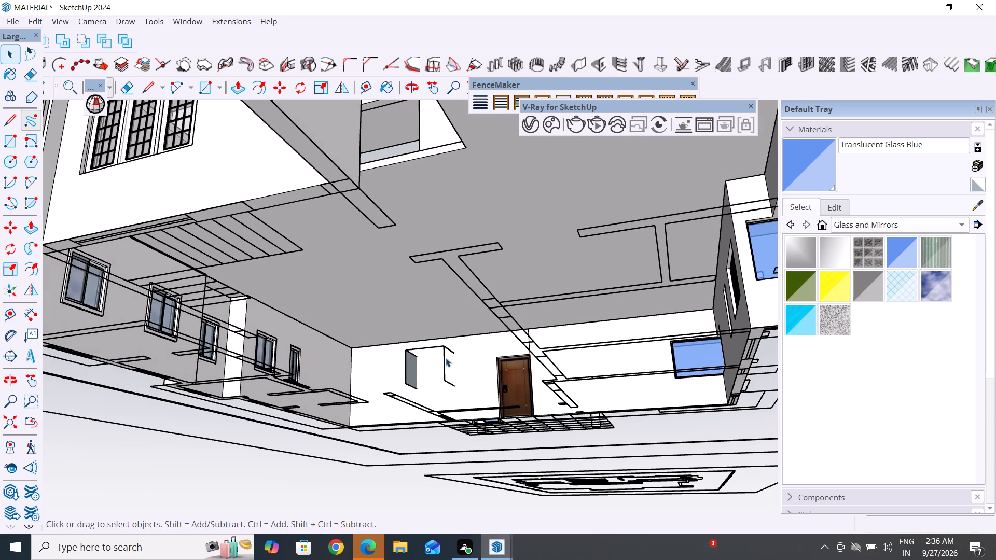
click(411, 360)
key(Delete)
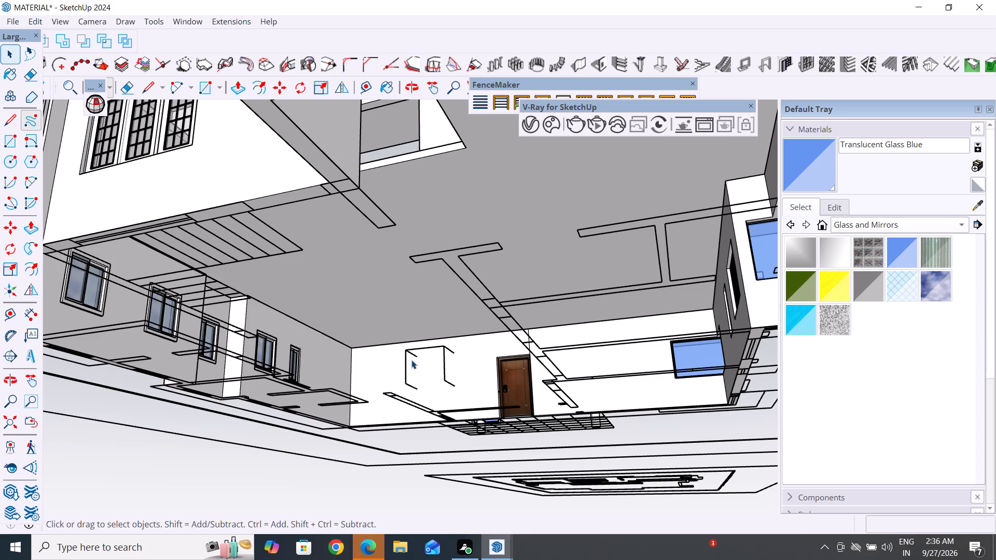
Delete the three leftover front edges of the block's outline on the inner wall beside the door.
click(404, 360)
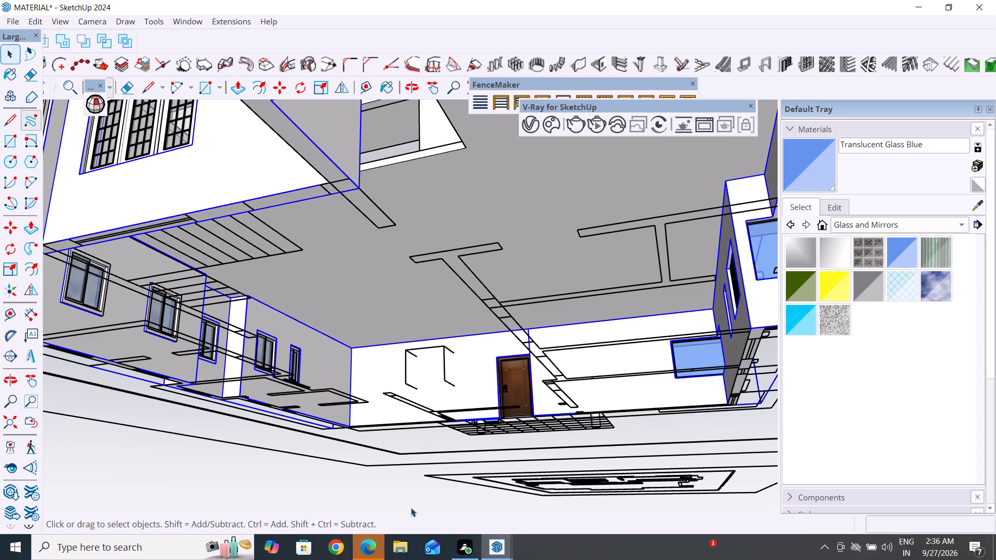
click(408, 511)
scroll(427, 364, up, 10)
click(428, 332)
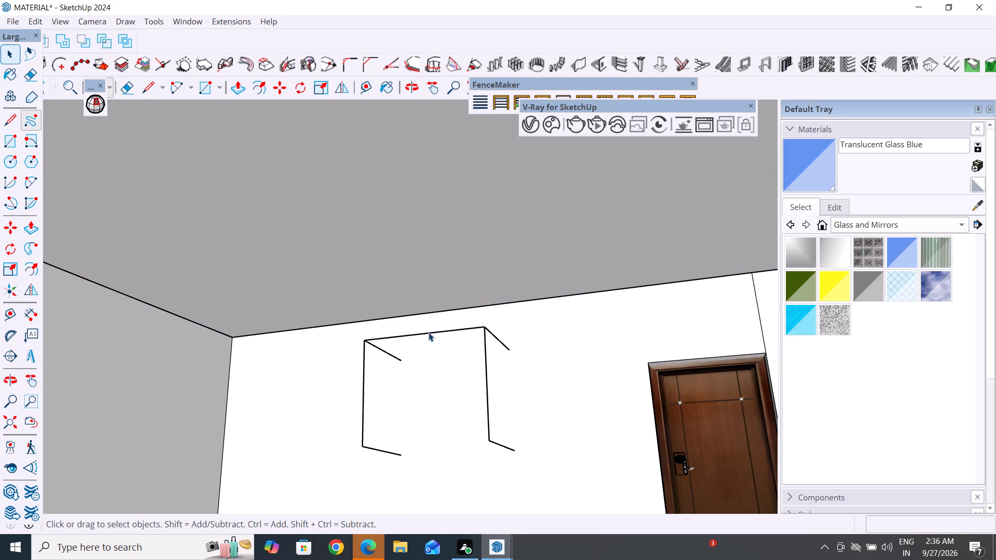
key(Delete)
click(486, 365)
key(Delete)
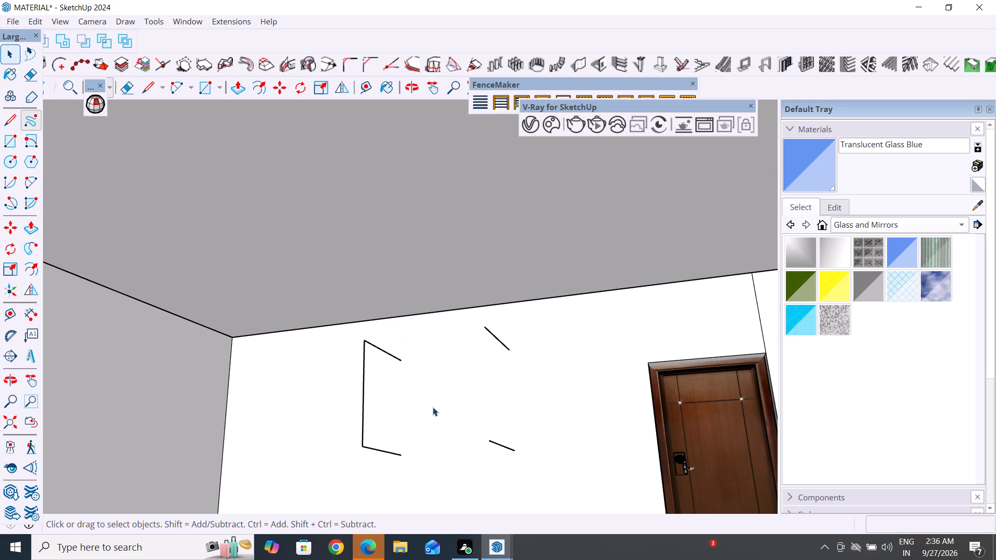
click(364, 403)
key(Delete)
Draw a 4' 1 3/8" by 4' 10 1/8" rectangle on the inner wall, between opposite wall-side ends of the leftover block edges.
click(207, 86)
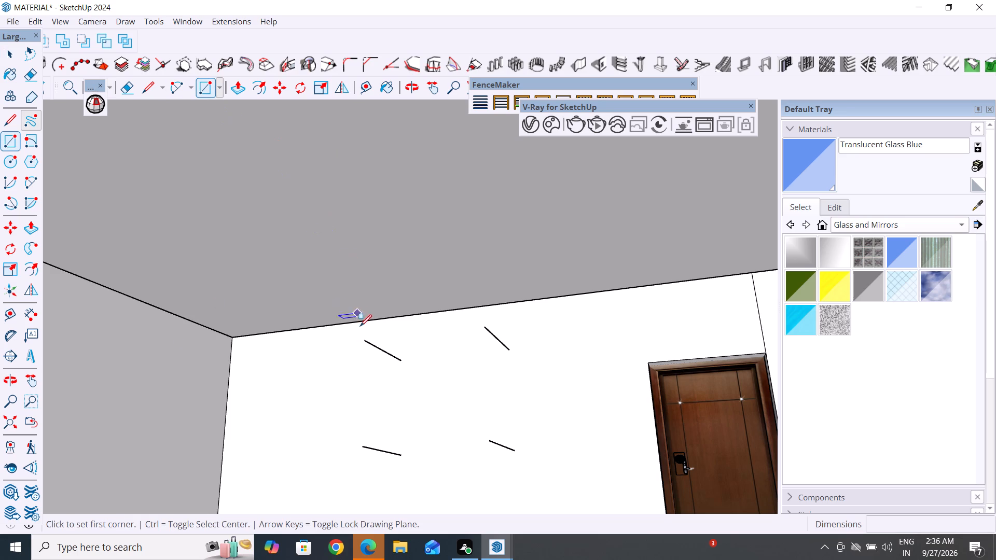
click(397, 361)
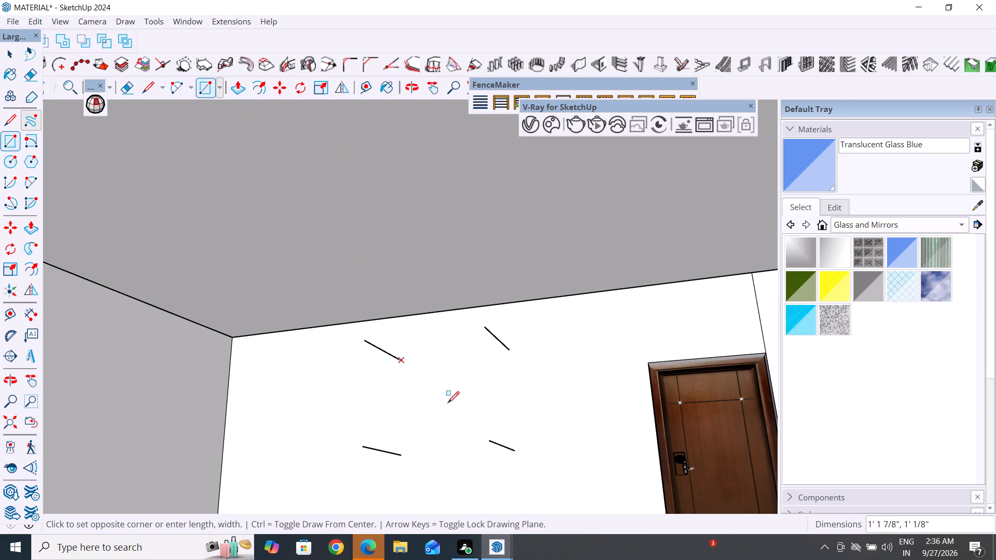
click(517, 454)
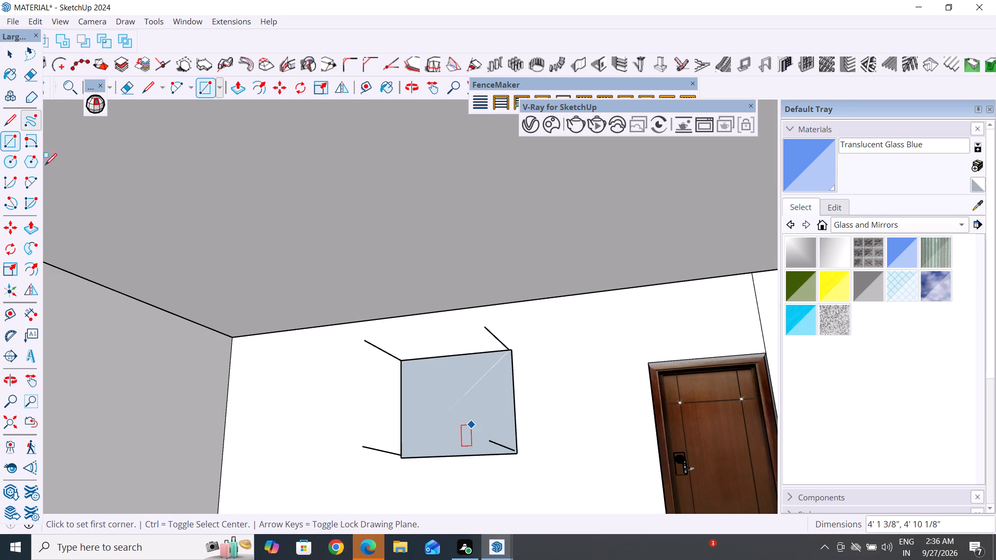
Delete the four leftover edges projecting from the rectangle's corners.
click(14, 60)
click(243, 246)
scroll(382, 209, down, 4)
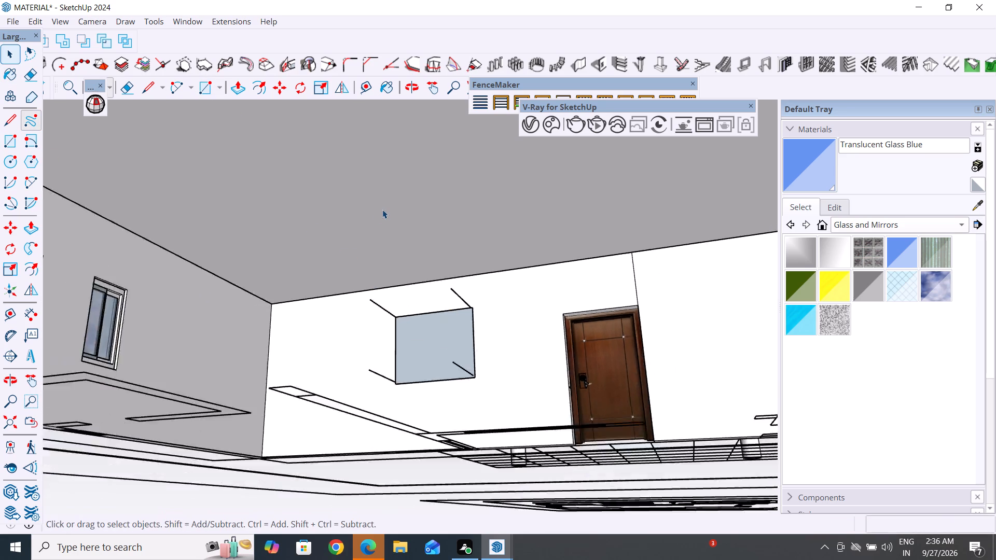
scroll(382, 209, down, 8)
click(404, 437)
scroll(406, 283, up, 5)
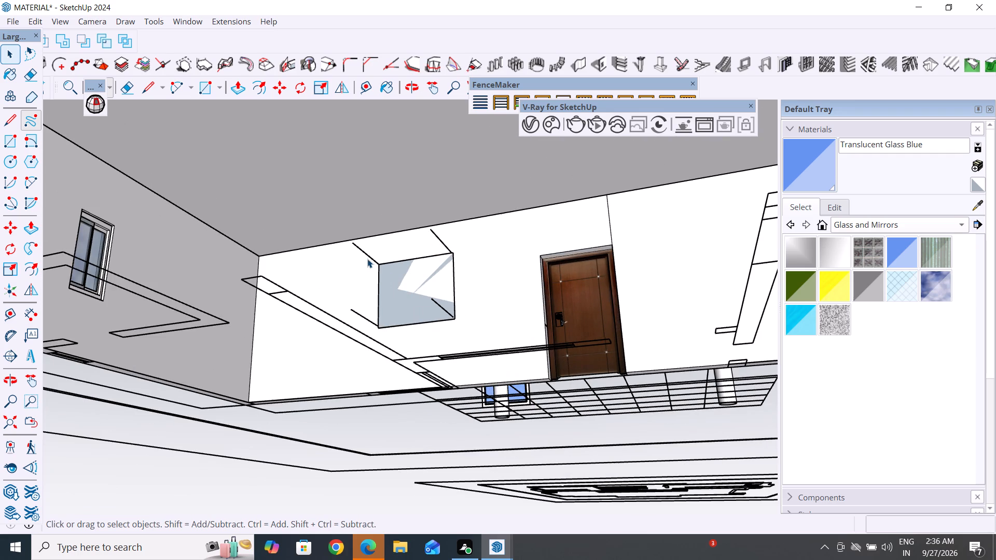
click(367, 254)
key(Delete)
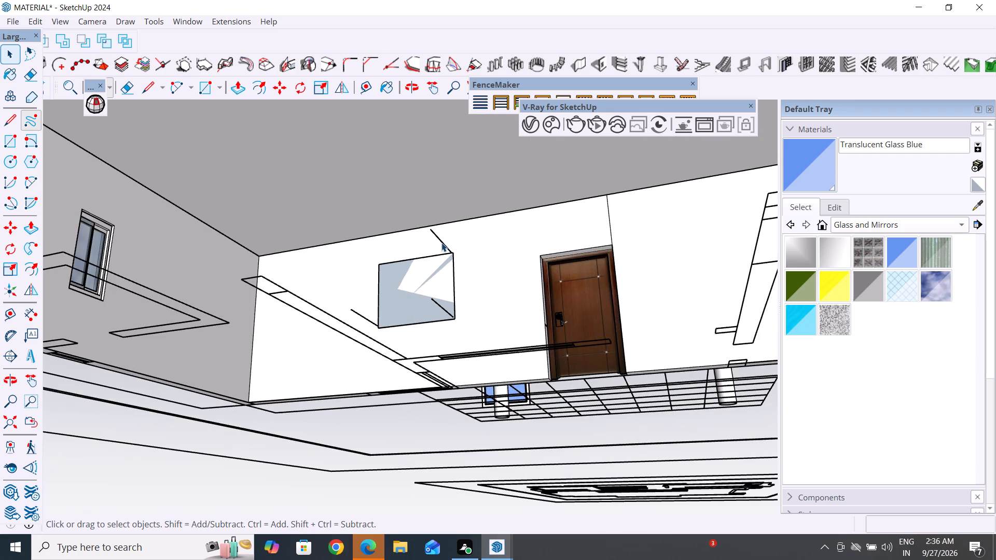
click(441, 243)
key(Delete)
click(445, 310)
key(Delete)
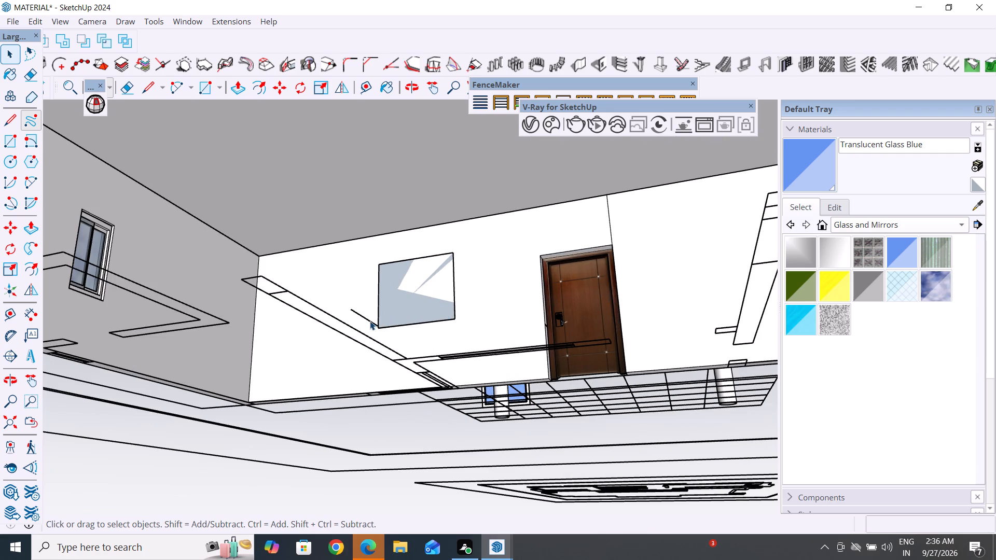
click(370, 321)
key(Delete)
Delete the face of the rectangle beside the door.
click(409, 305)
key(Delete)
Redraw the 4' 1 3/8" by 4' 10 1/8" rectangle corner to corner over the remaining outline on the inner wall.
click(421, 296)
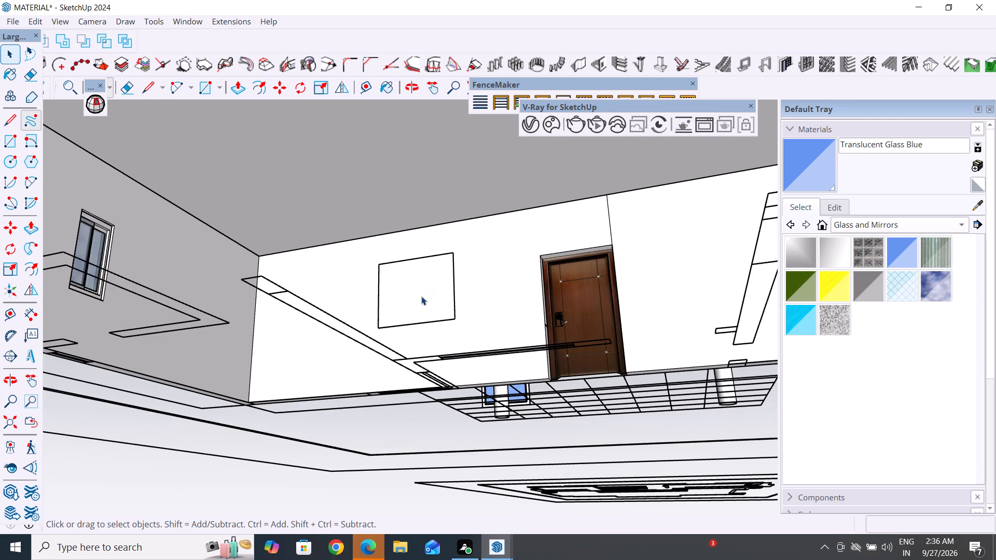
click(14, 145)
click(380, 261)
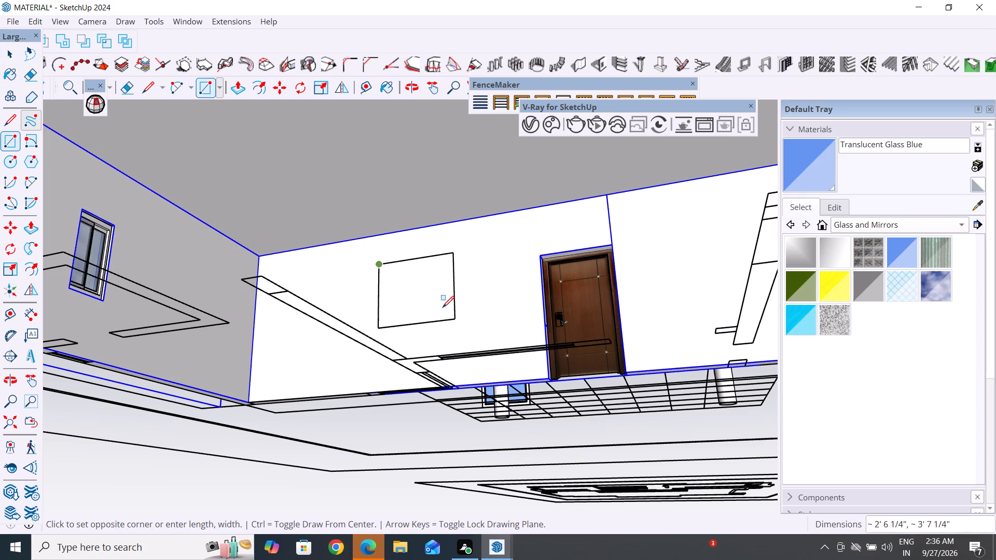
click(455, 320)
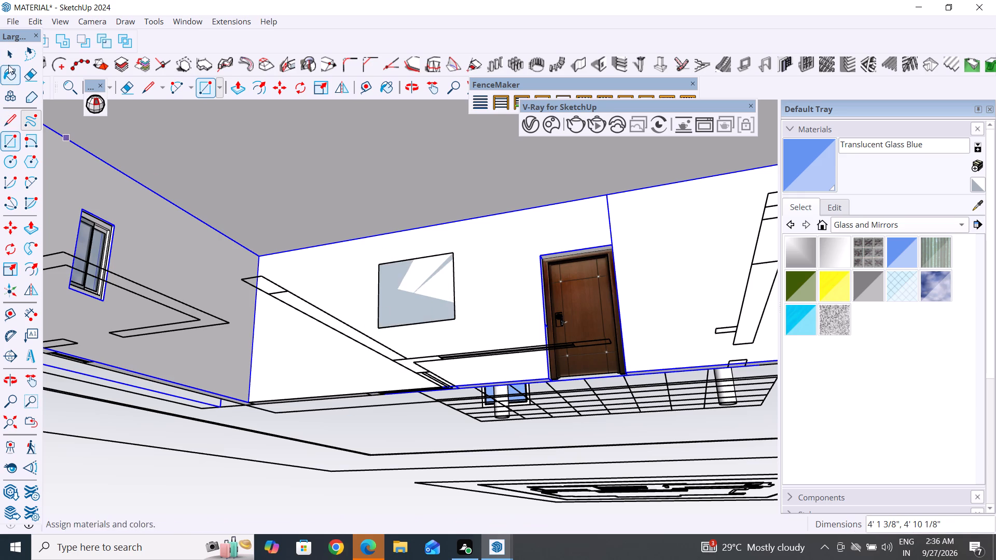
Delete the face of the redrawn rectangle on the inner wall beside the door.
click(14, 53)
click(181, 445)
click(180, 486)
click(424, 312)
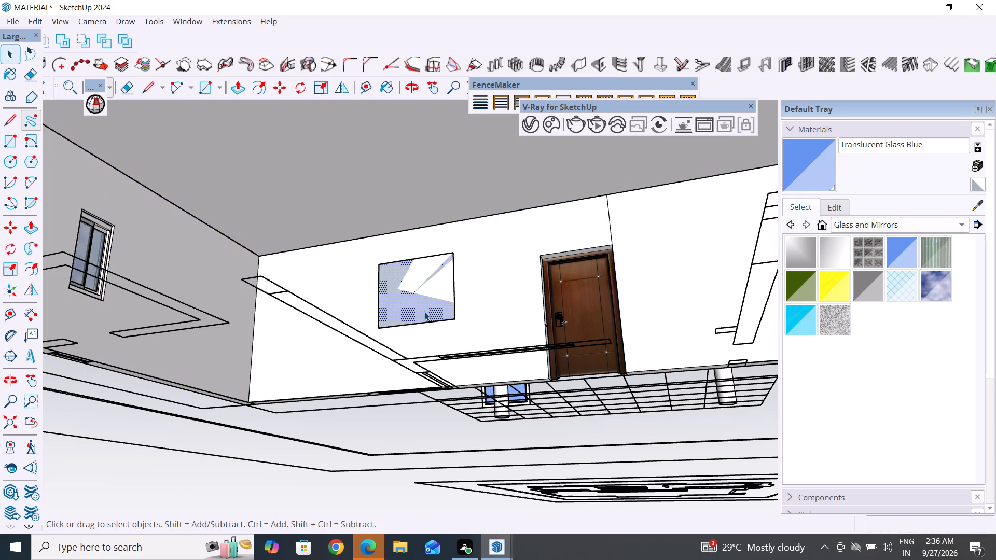
key(Delete)
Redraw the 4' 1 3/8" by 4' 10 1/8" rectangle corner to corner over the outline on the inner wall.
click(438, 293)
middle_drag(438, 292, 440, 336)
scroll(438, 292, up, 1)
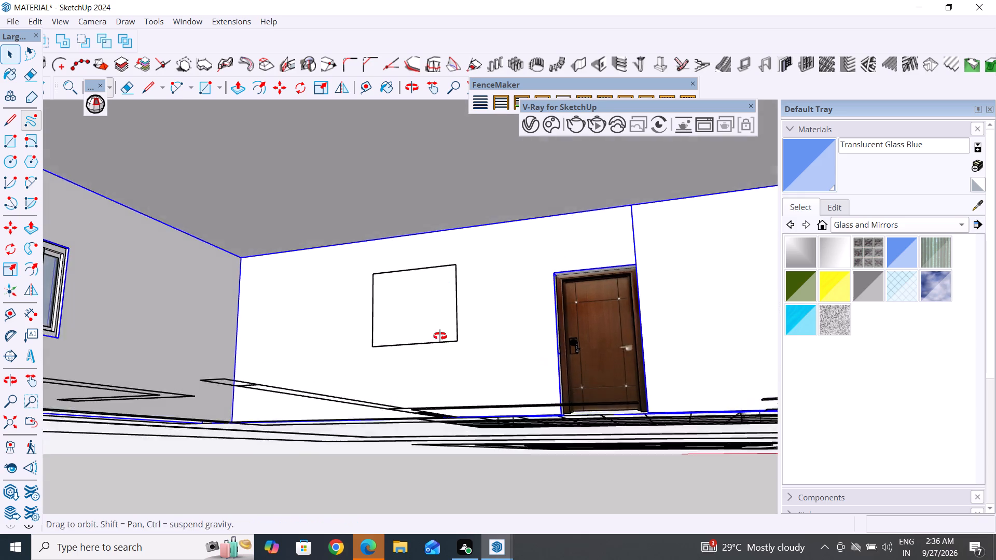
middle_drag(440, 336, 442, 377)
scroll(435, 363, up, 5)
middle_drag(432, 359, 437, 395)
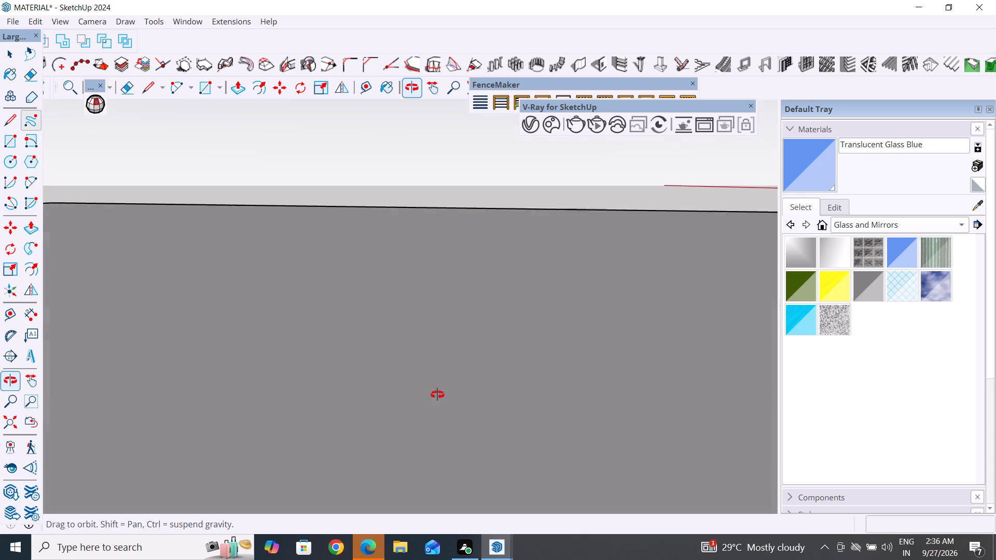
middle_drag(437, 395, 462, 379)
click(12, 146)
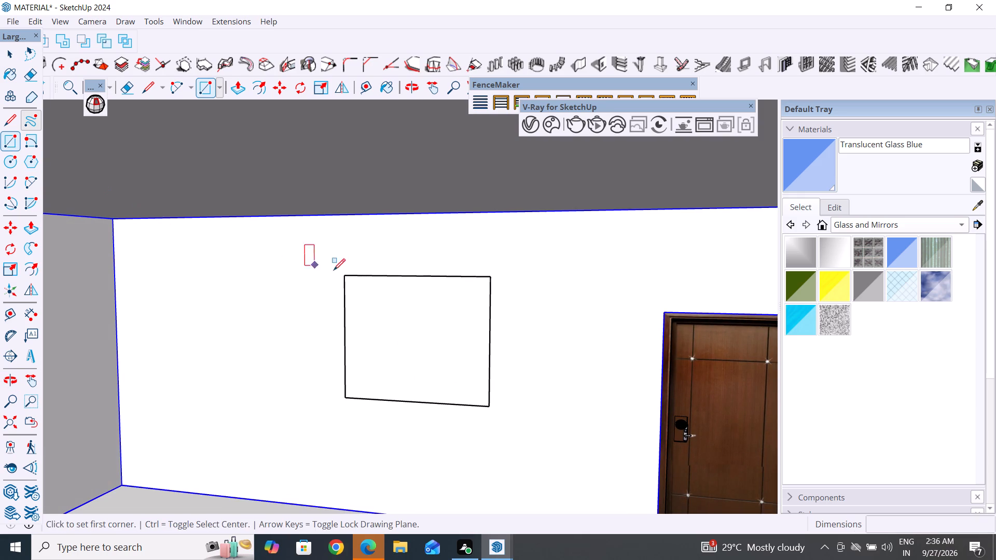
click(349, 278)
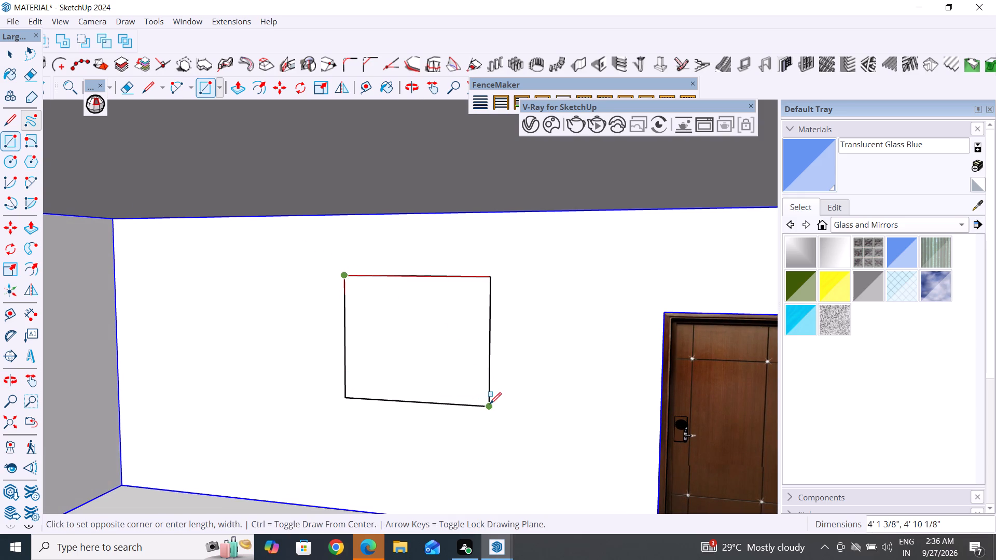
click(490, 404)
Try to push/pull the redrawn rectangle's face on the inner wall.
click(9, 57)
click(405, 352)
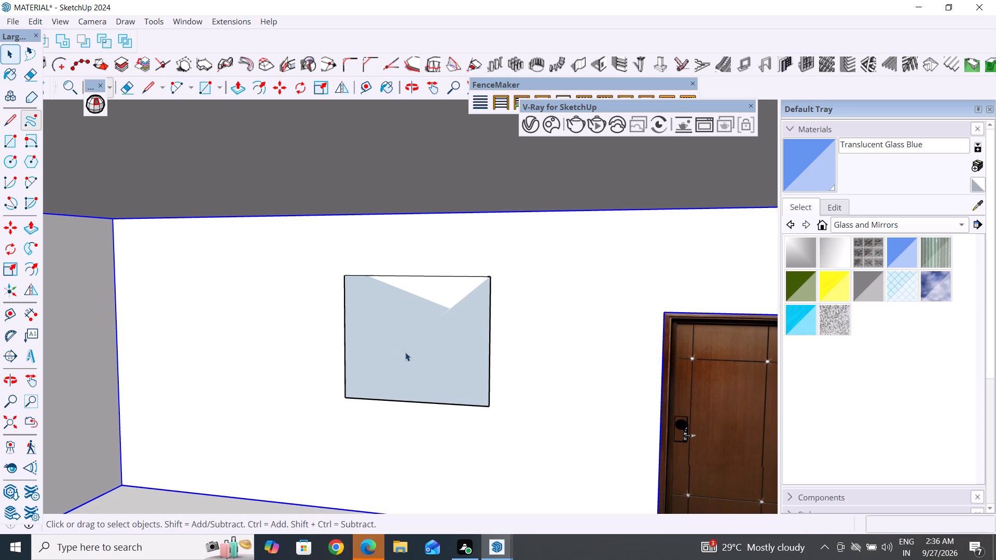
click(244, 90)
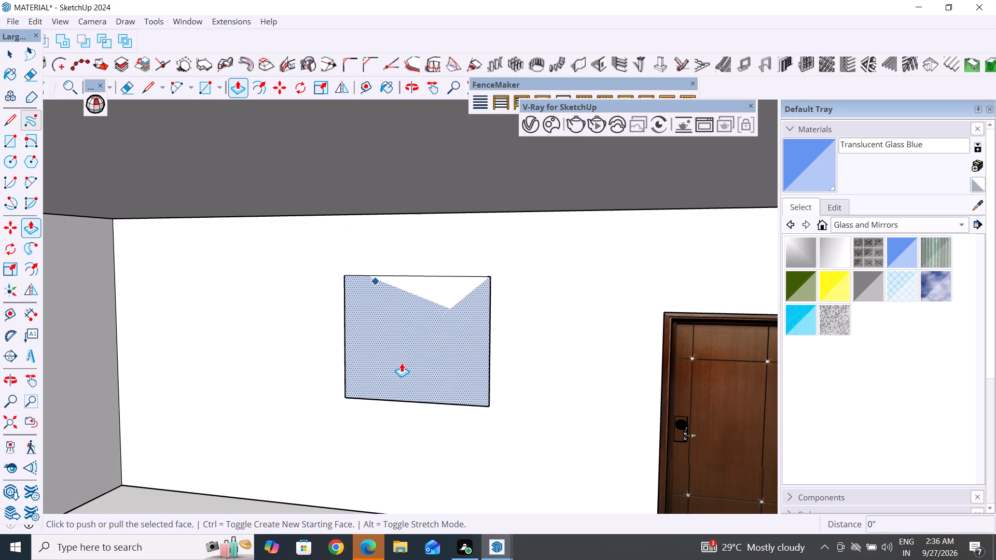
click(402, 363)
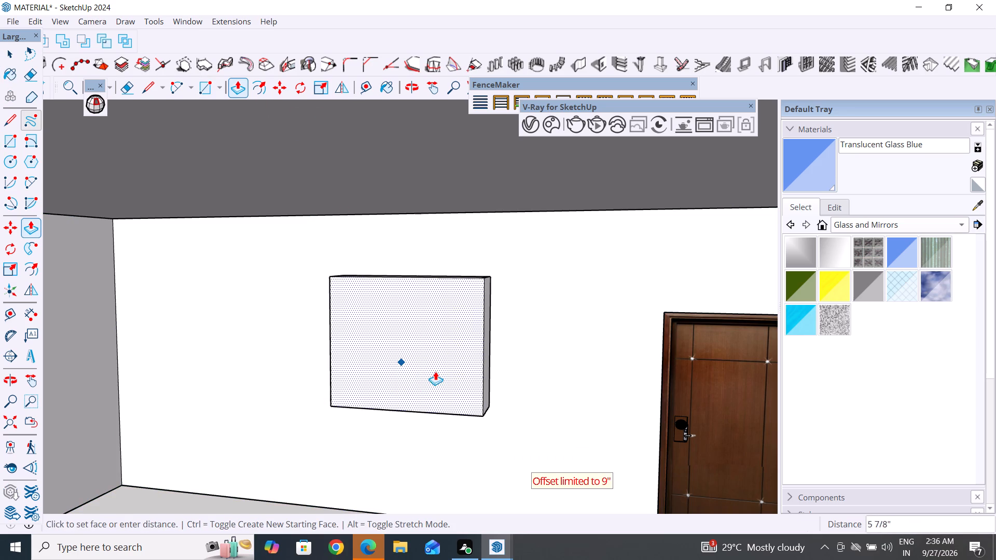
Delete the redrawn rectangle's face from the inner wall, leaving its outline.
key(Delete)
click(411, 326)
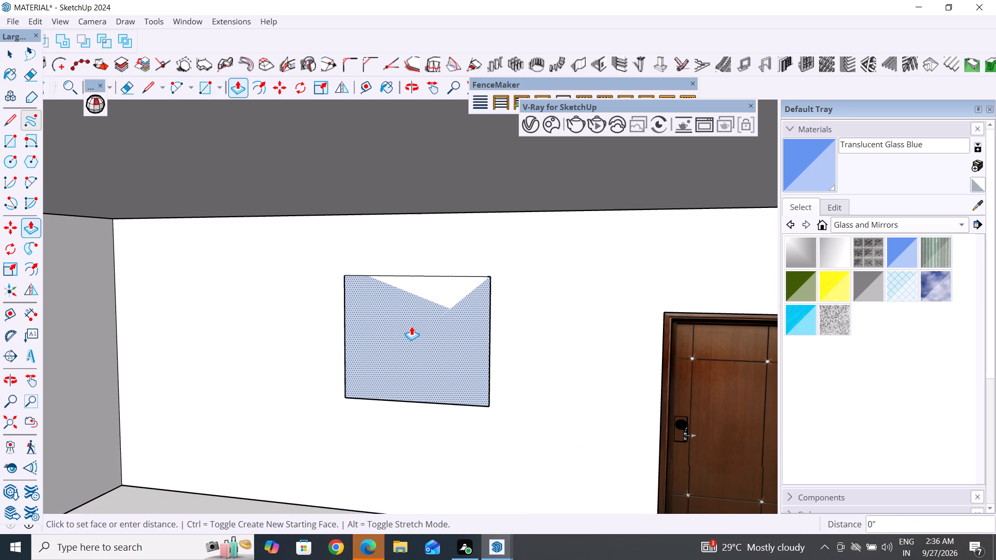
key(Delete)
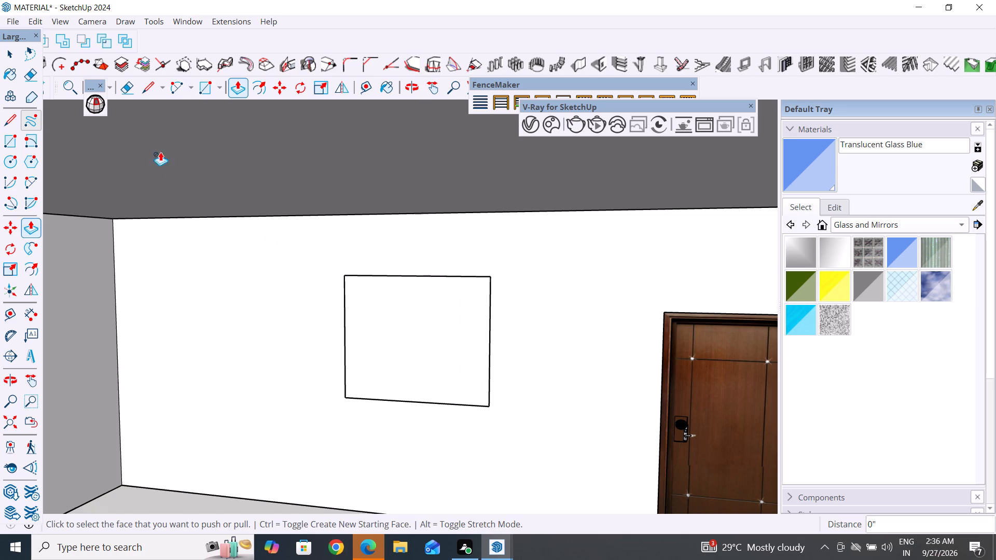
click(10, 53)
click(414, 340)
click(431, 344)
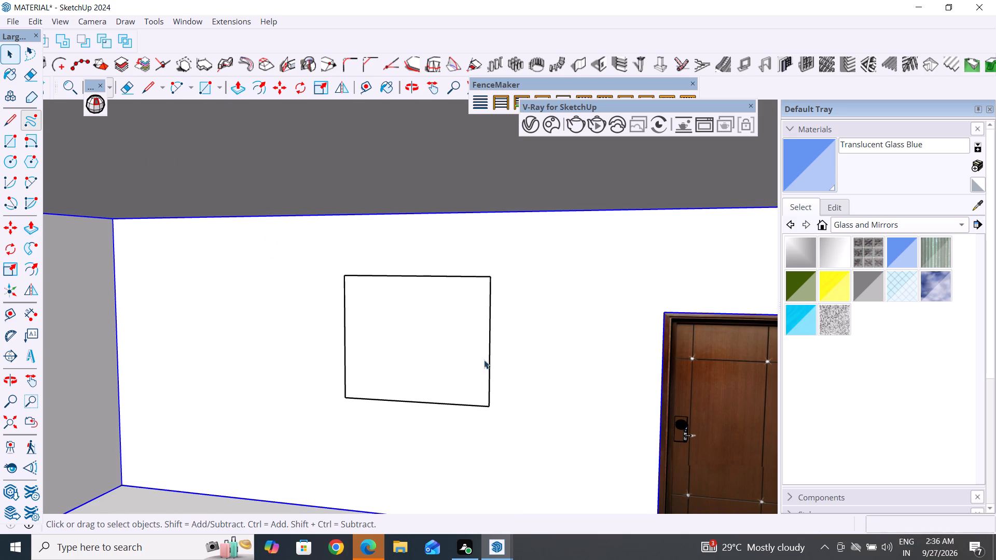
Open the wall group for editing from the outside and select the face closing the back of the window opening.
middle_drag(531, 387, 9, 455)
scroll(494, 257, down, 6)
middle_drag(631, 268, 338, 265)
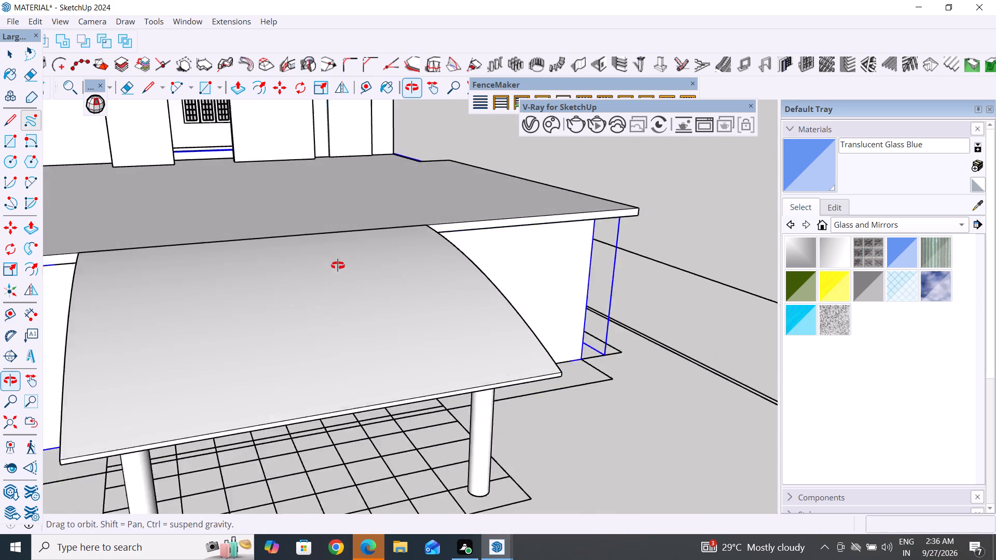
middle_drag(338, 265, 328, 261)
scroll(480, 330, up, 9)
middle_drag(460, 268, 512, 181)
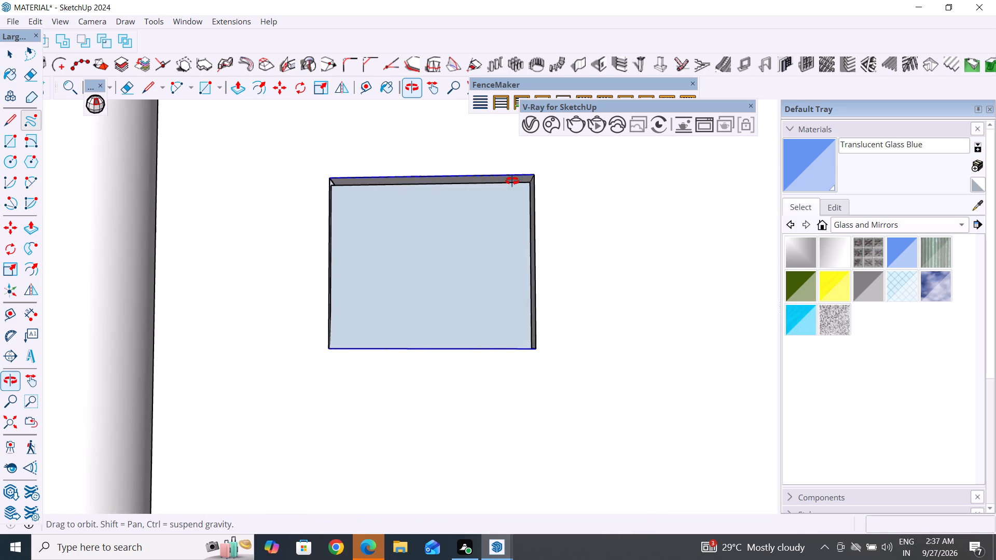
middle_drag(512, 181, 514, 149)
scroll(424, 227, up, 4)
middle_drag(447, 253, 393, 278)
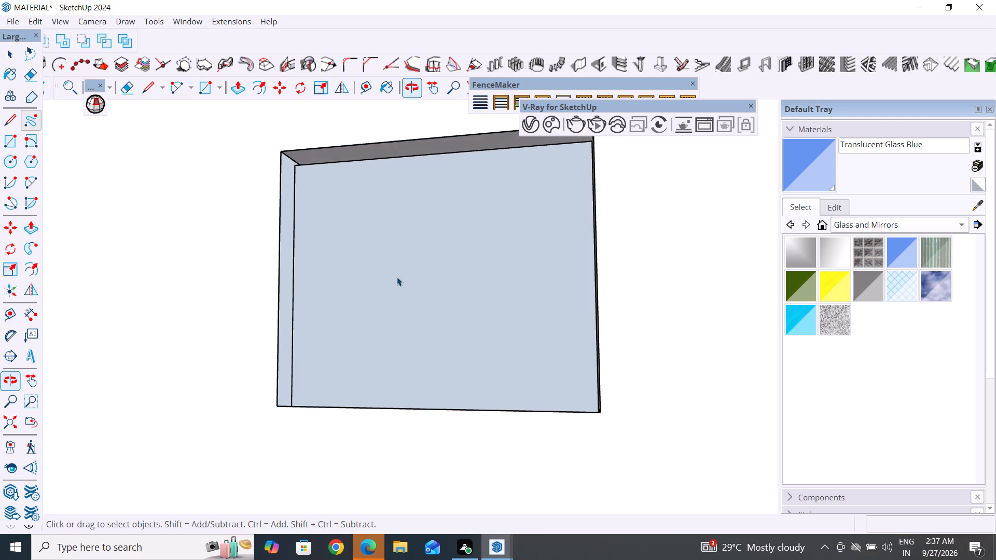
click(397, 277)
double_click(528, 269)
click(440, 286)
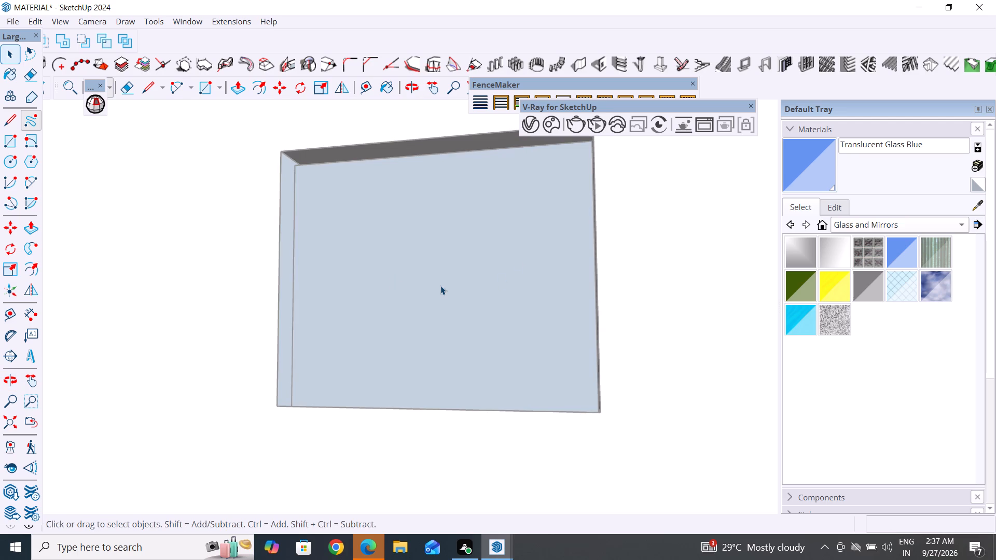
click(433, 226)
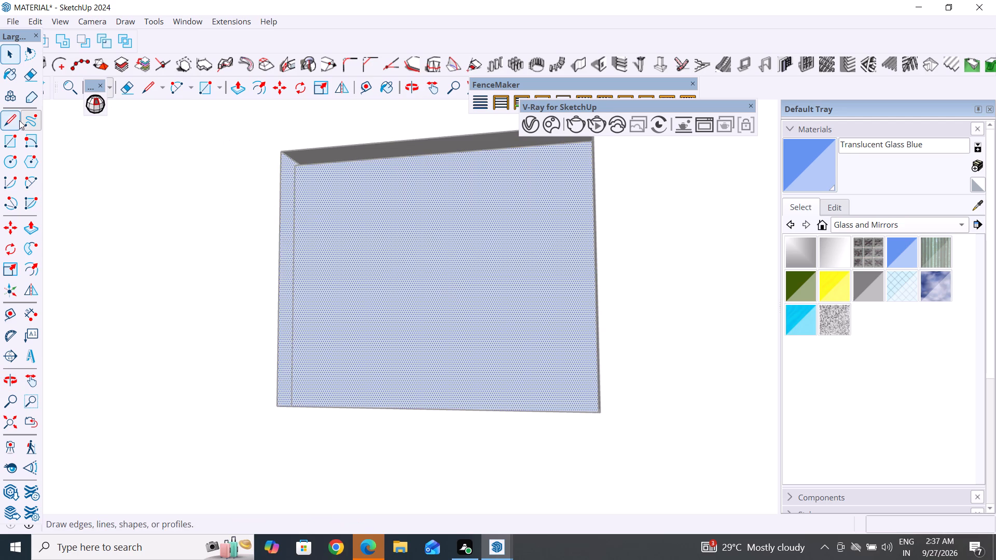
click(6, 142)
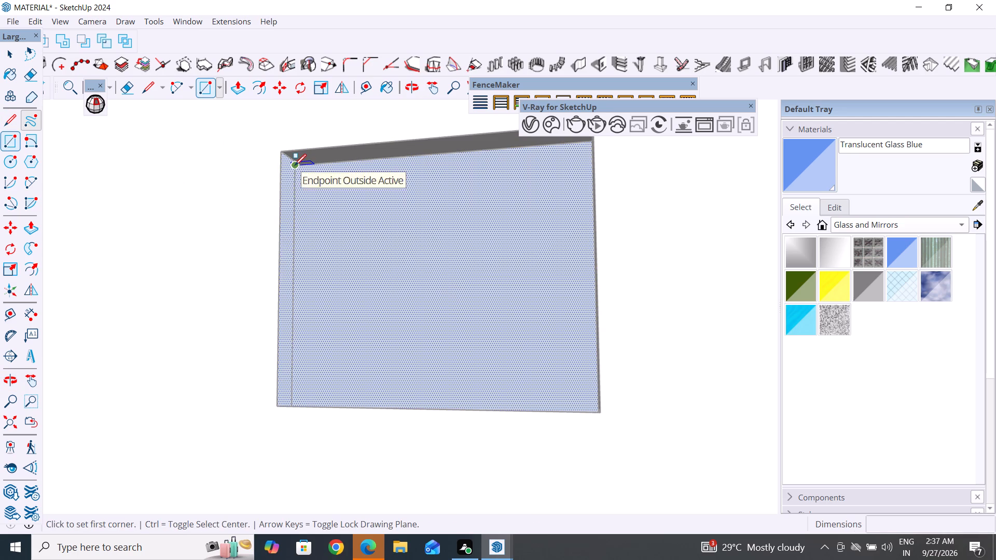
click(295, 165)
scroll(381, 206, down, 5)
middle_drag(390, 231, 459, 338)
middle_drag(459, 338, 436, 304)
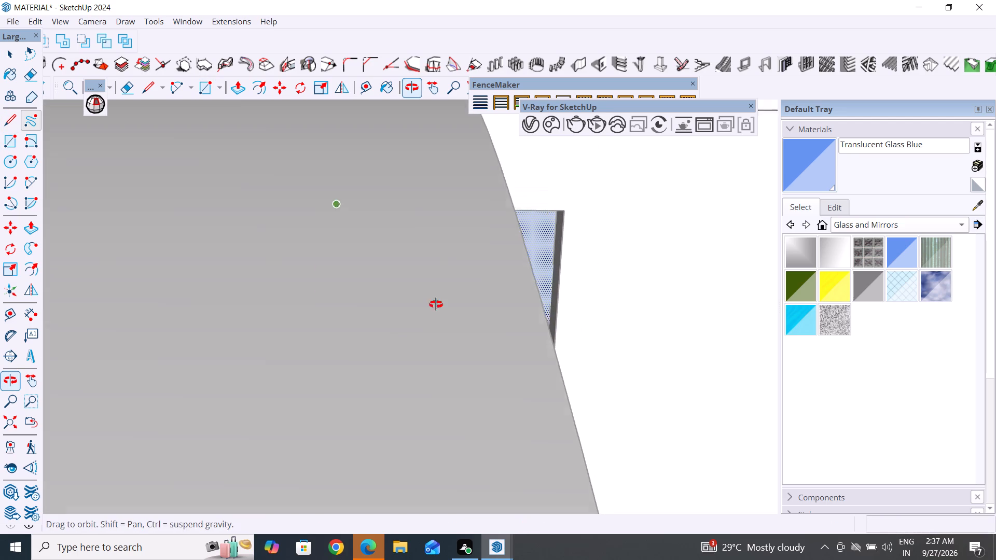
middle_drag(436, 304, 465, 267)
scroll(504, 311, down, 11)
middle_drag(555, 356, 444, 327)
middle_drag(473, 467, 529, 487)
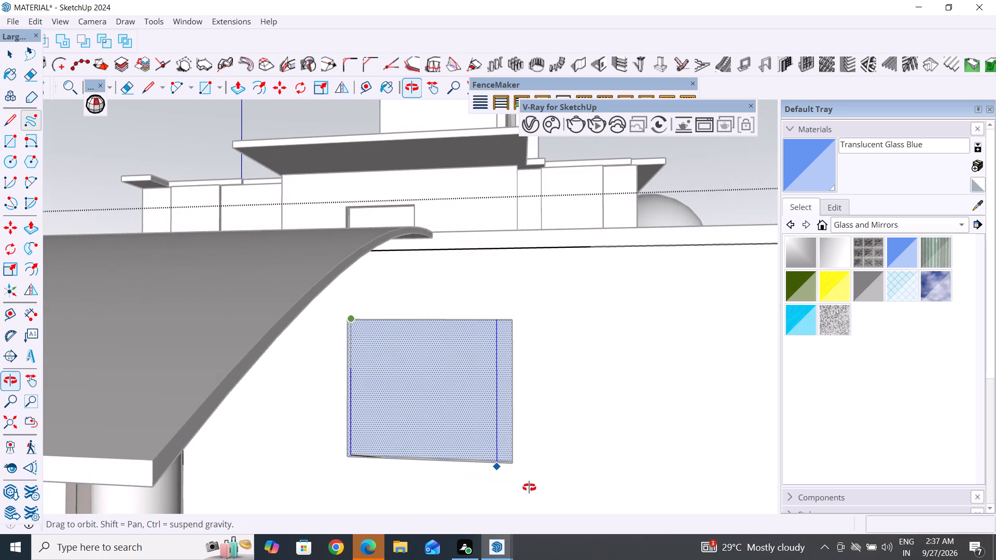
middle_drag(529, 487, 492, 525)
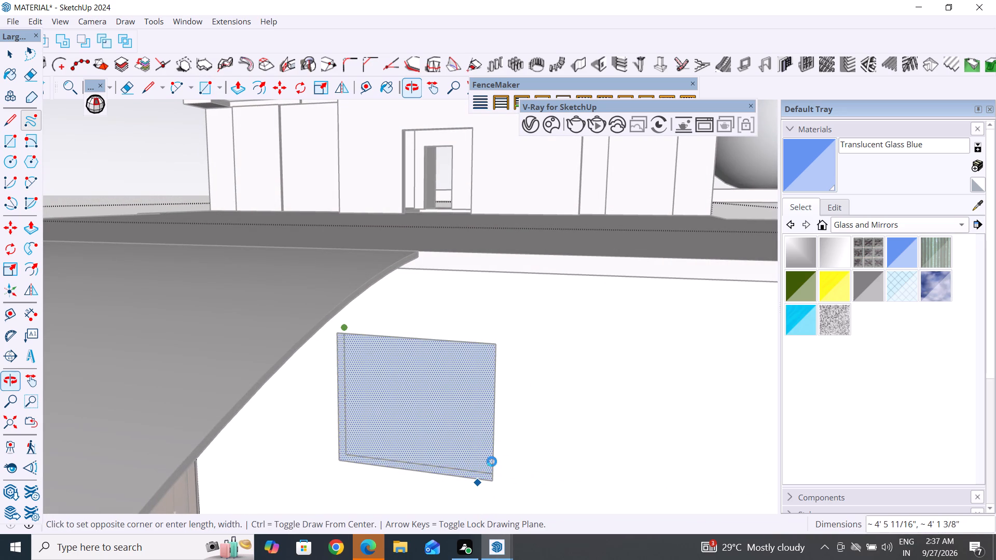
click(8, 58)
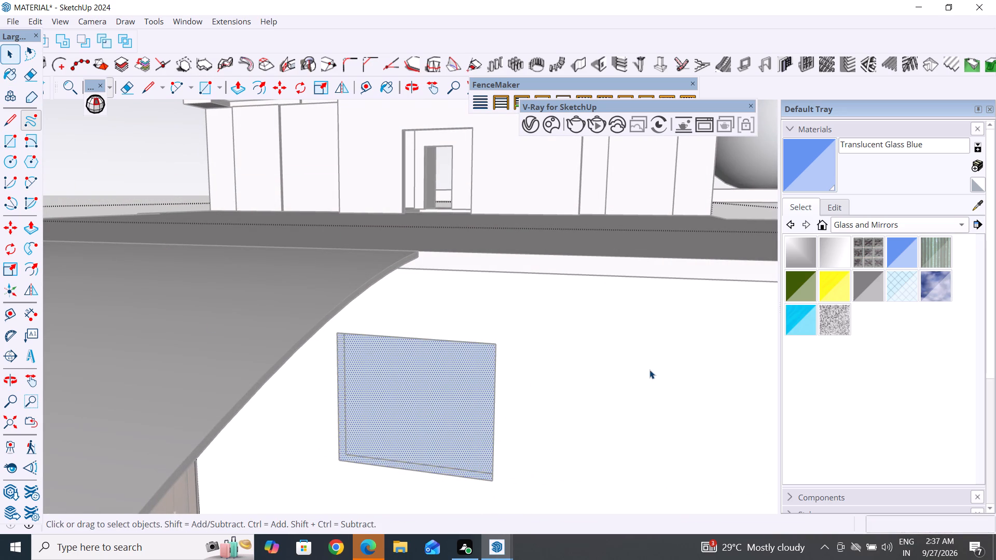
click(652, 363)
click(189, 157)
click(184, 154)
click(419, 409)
Examine the window opening beside the door and its recess from several angles outside the building.
middle_drag(469, 455, 652, 375)
scroll(518, 292, up, 3)
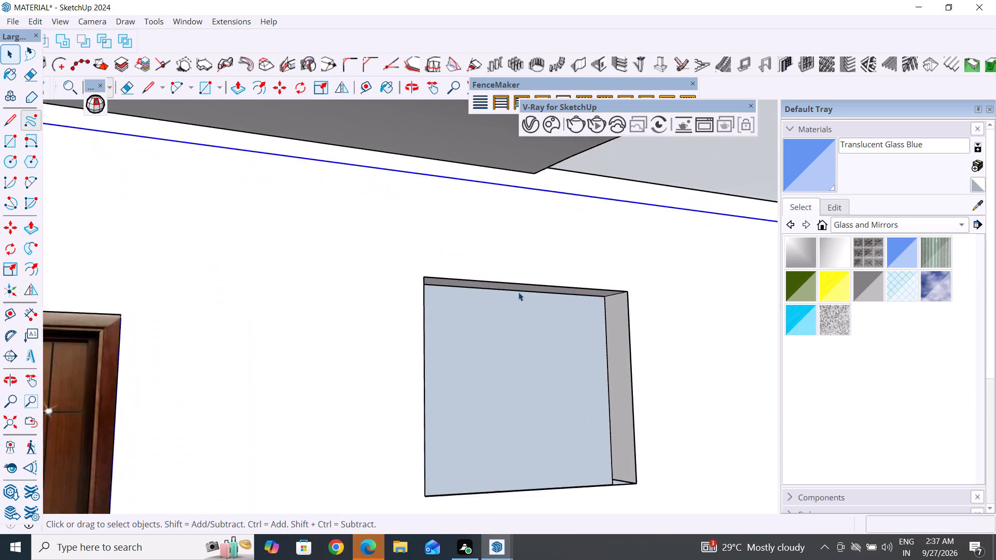
scroll(518, 292, up, 4)
middle_drag(592, 320, 361, 374)
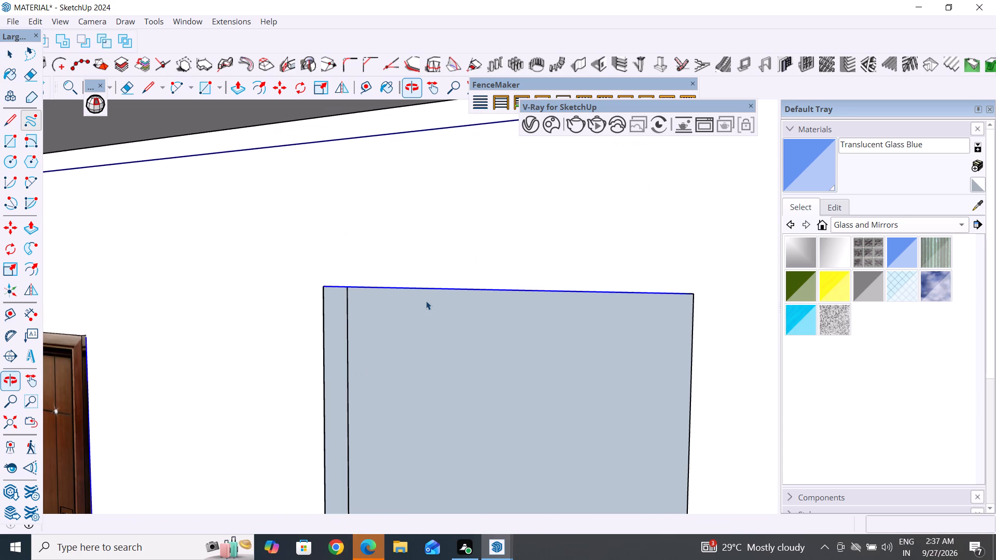
scroll(394, 272, down, 5)
scroll(426, 301, down, 4)
middle_drag(443, 426, 442, 433)
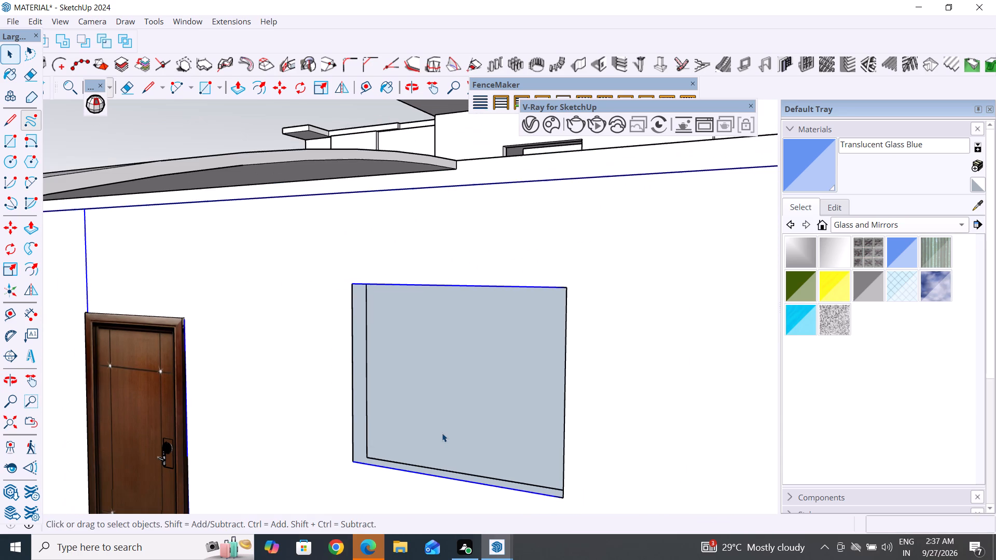
middle_drag(442, 433, 384, 369)
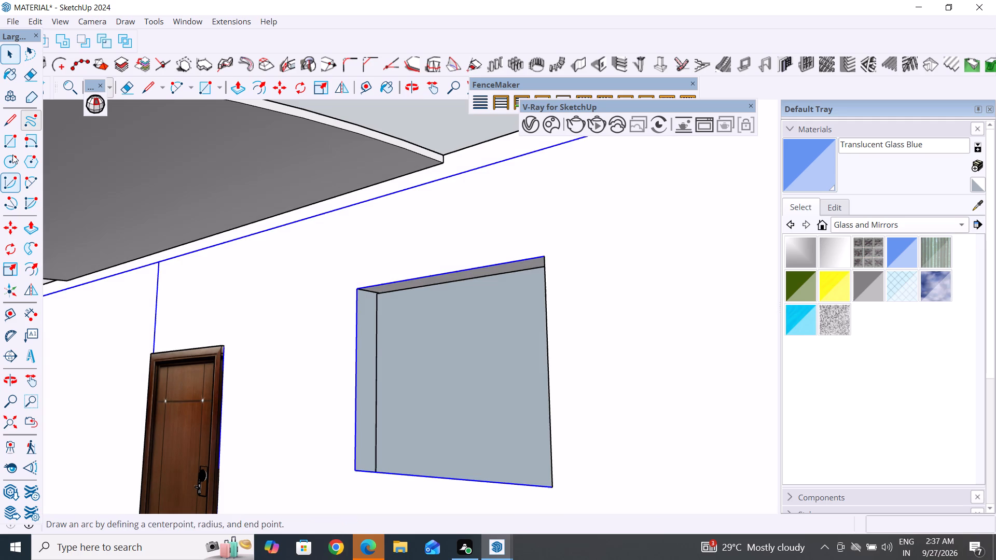
click(8, 139)
scroll(477, 280, down, 10)
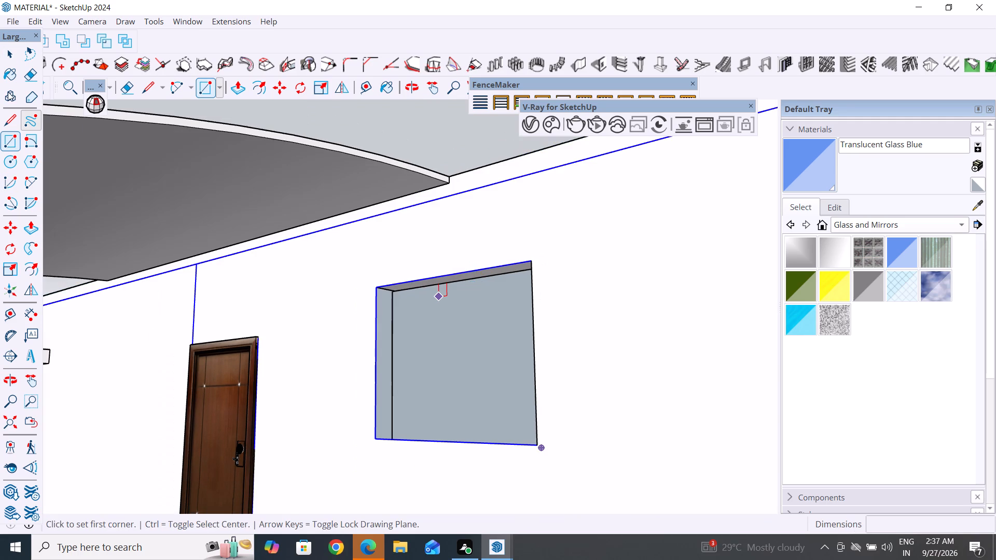
click(9, 52)
scroll(360, 313, down, 7)
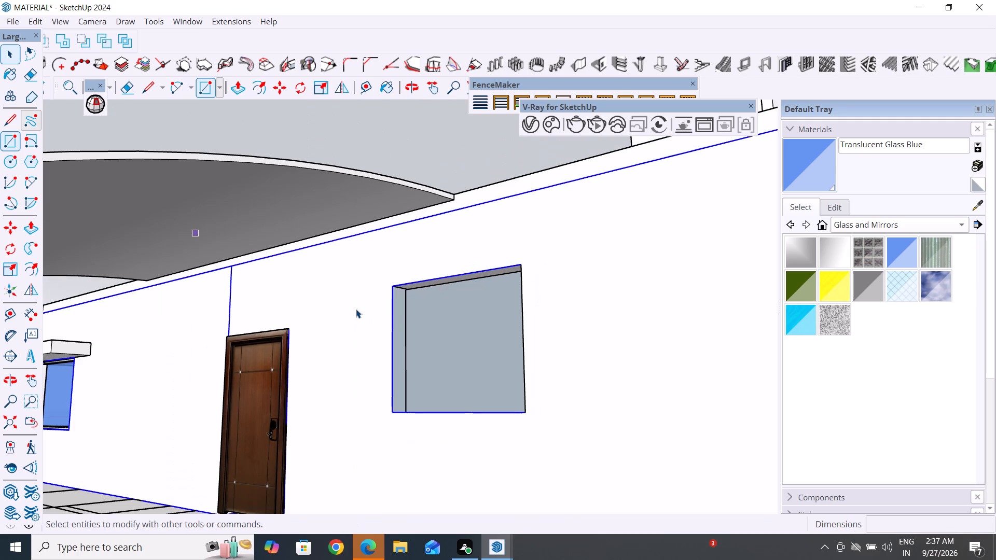
scroll(356, 309, down, 1)
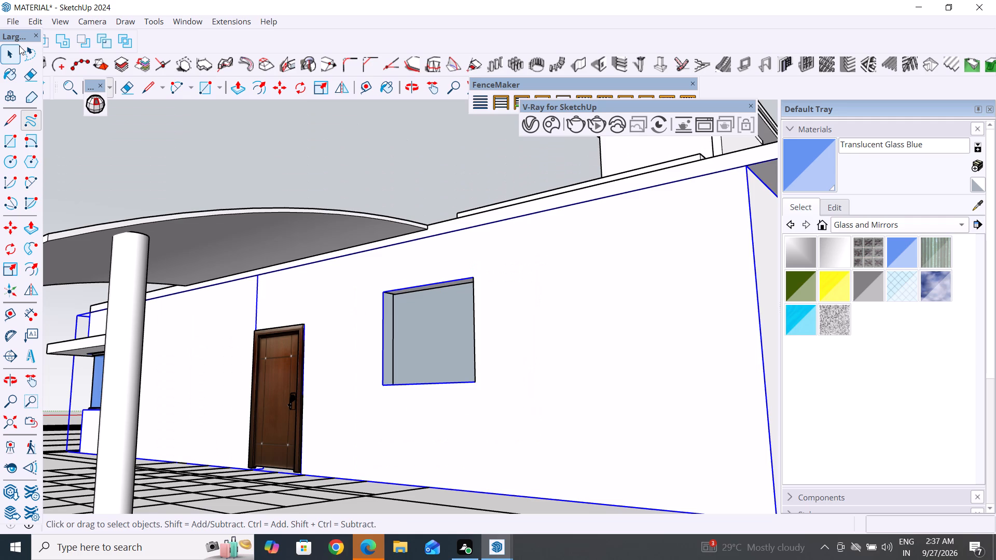
click(19, 46)
click(4, 55)
click(310, 169)
middle_drag(448, 370, 491, 432)
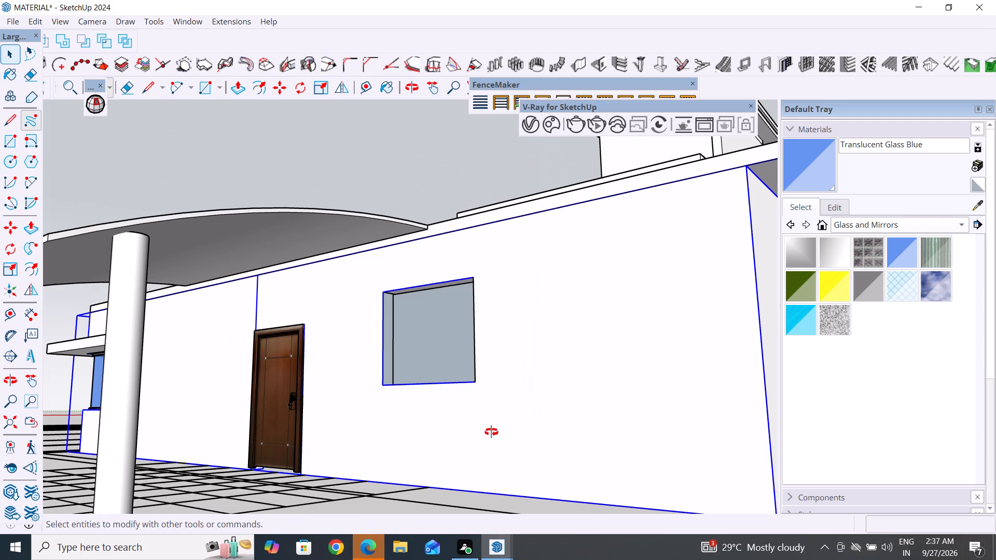
middle_drag(491, 432, 499, 436)
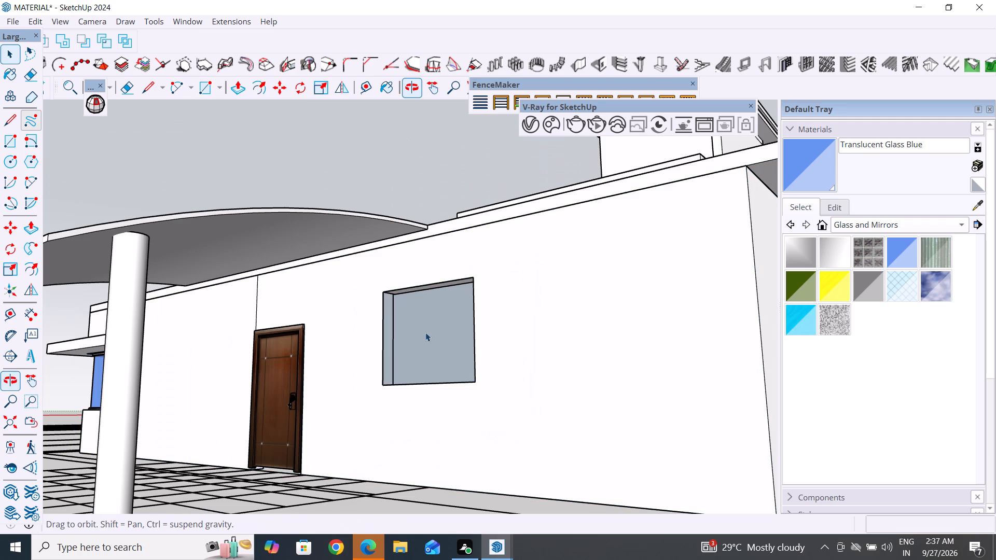
scroll(425, 332, up, 4)
middle_drag(327, 393, 517, 457)
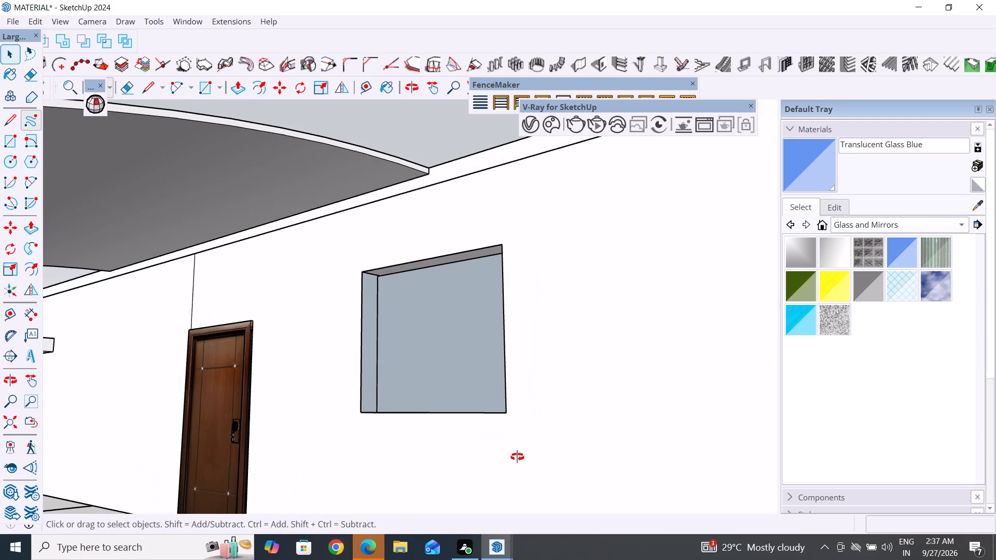
middle_drag(517, 457, 777, 353)
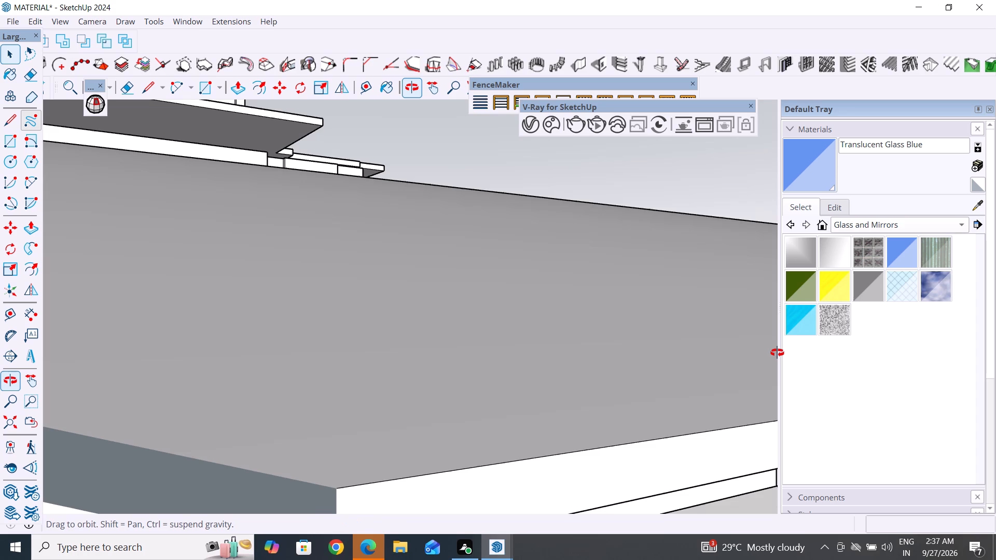
middle_drag(777, 353, 777, 353)
Examine the window opening's corners and recess beside the door up close from several outside angles.
click(15, 141)
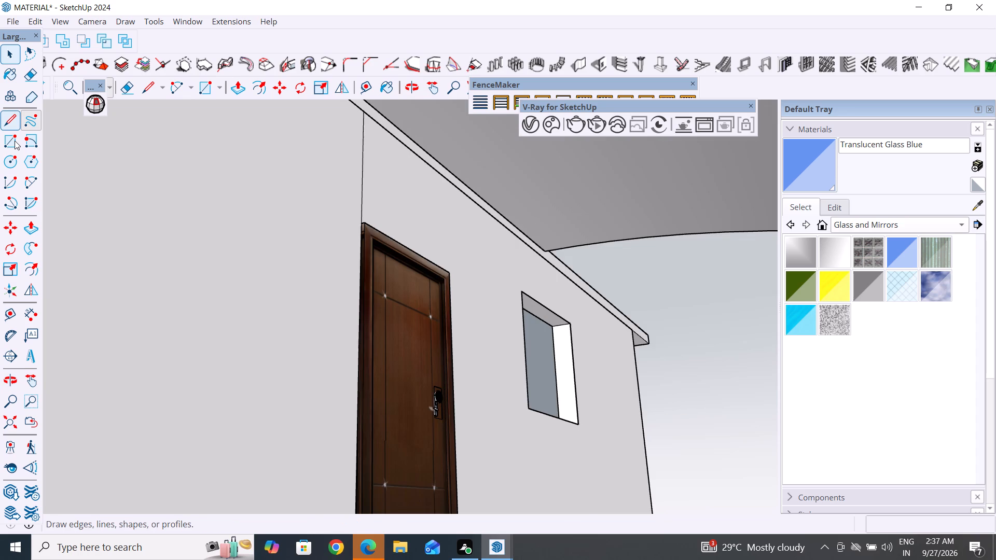
click(4, 144)
scroll(554, 330, up, 5)
middle_drag(621, 376, 600, 393)
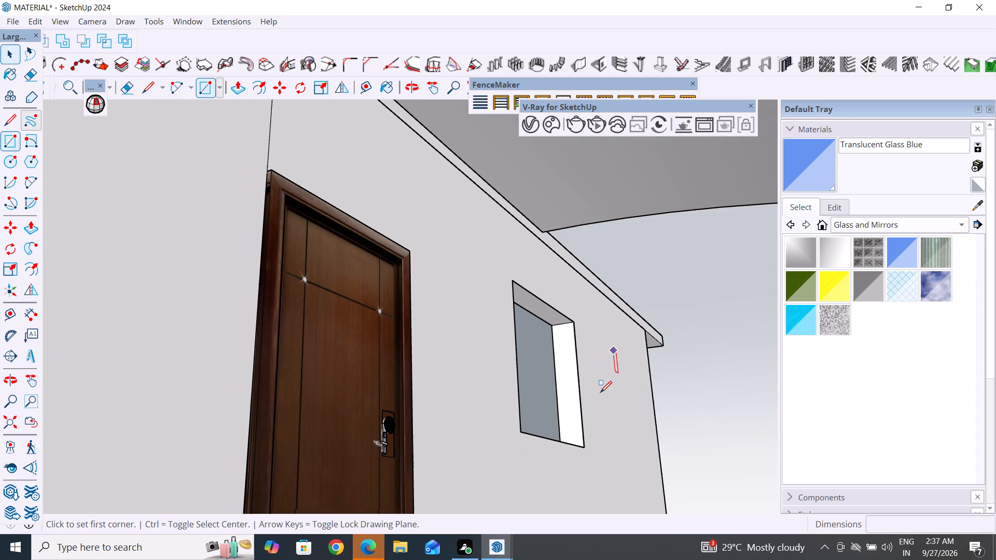
middle_drag(600, 393, 569, 409)
click(11, 139)
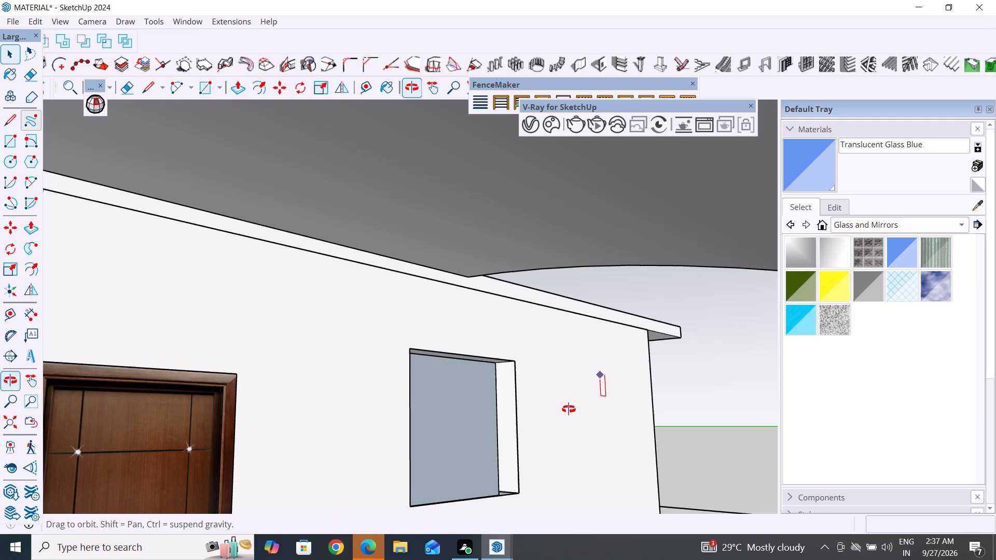
scroll(485, 400, up, 3)
scroll(536, 293, down, 5)
scroll(517, 440, up, 3)
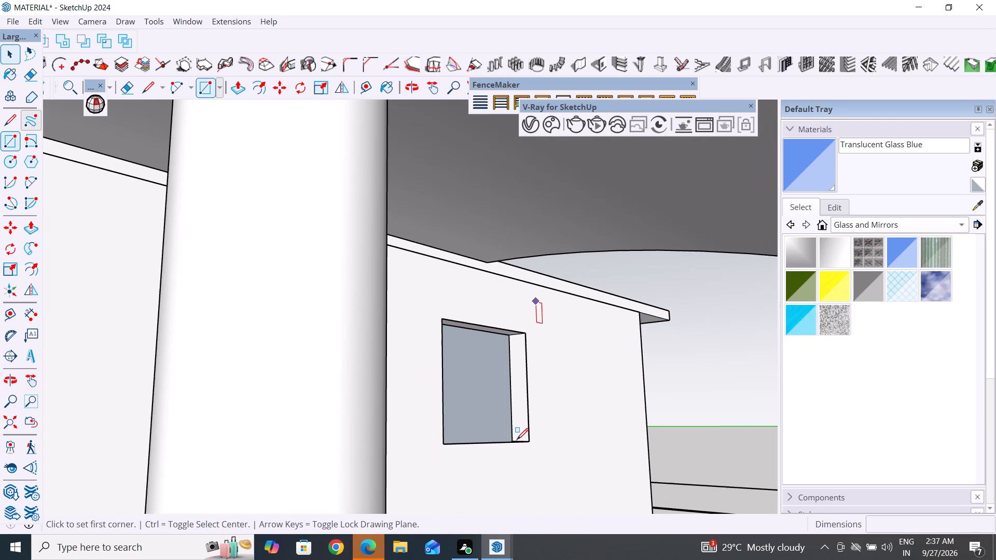
scroll(517, 440, up, 6)
middle_drag(502, 449, 479, 483)
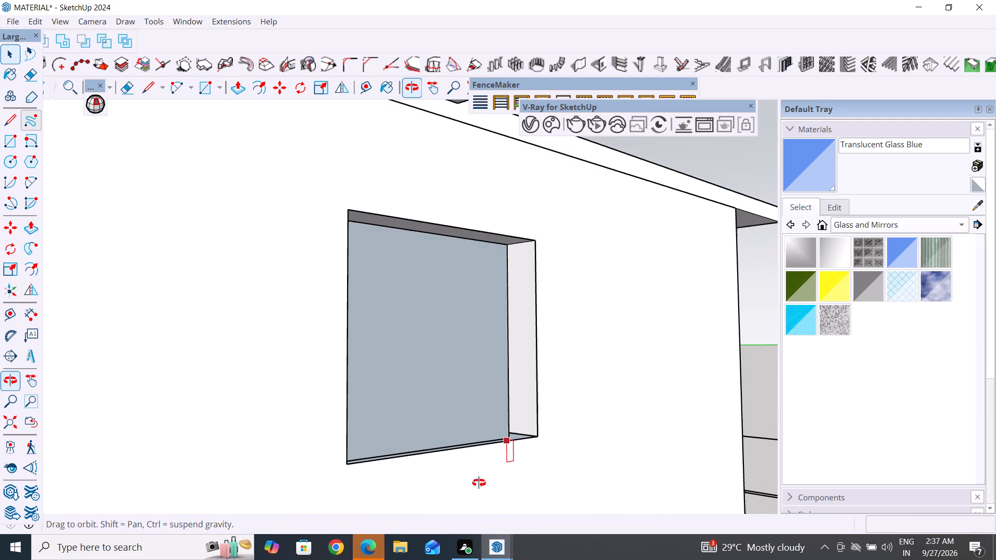
middle_drag(479, 483, 391, 486)
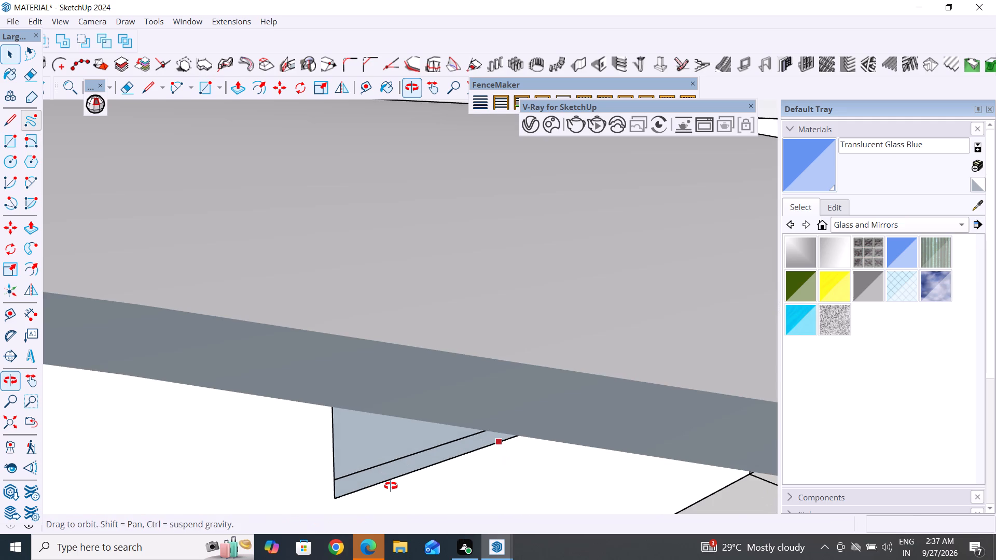
middle_drag(391, 486, 430, 531)
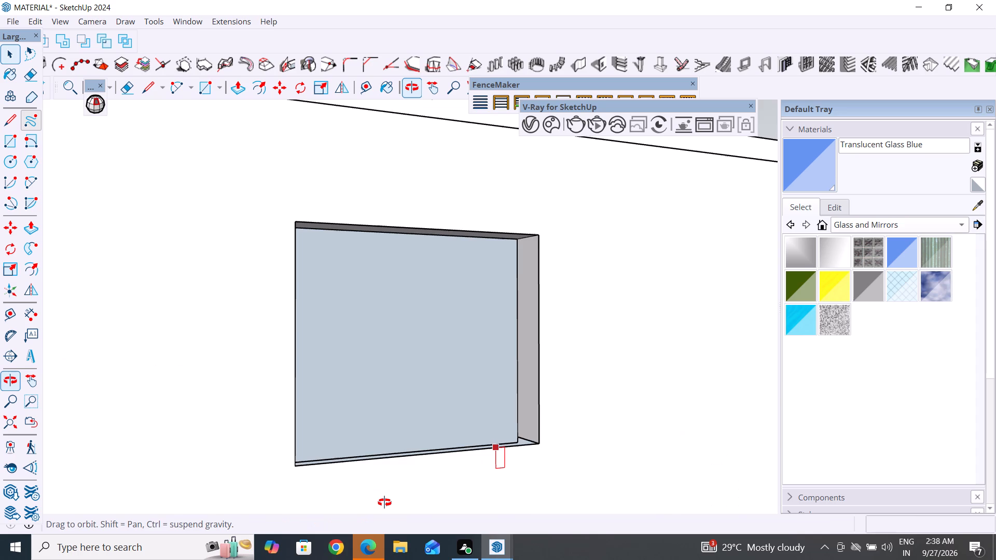
scroll(517, 439, up, 11)
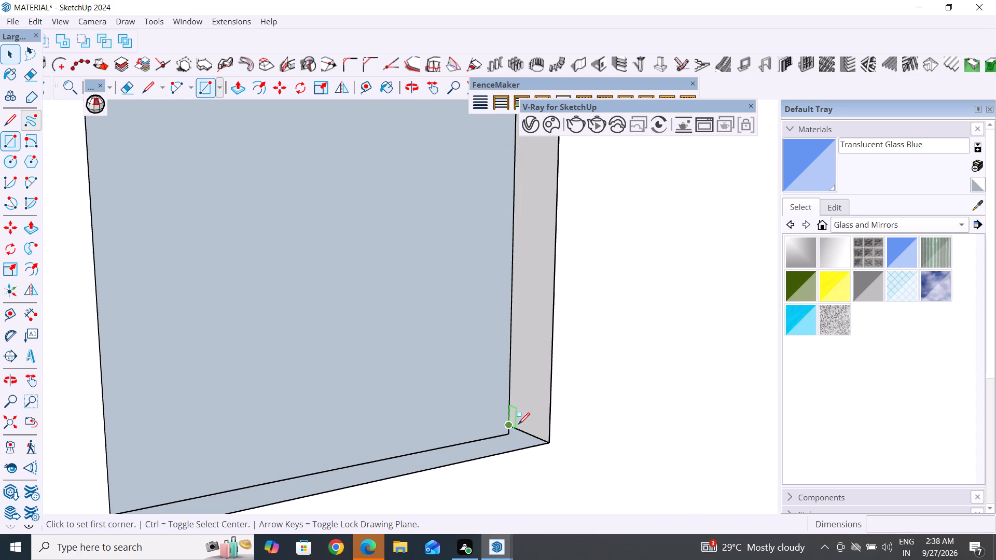
scroll(518, 424, up, 5)
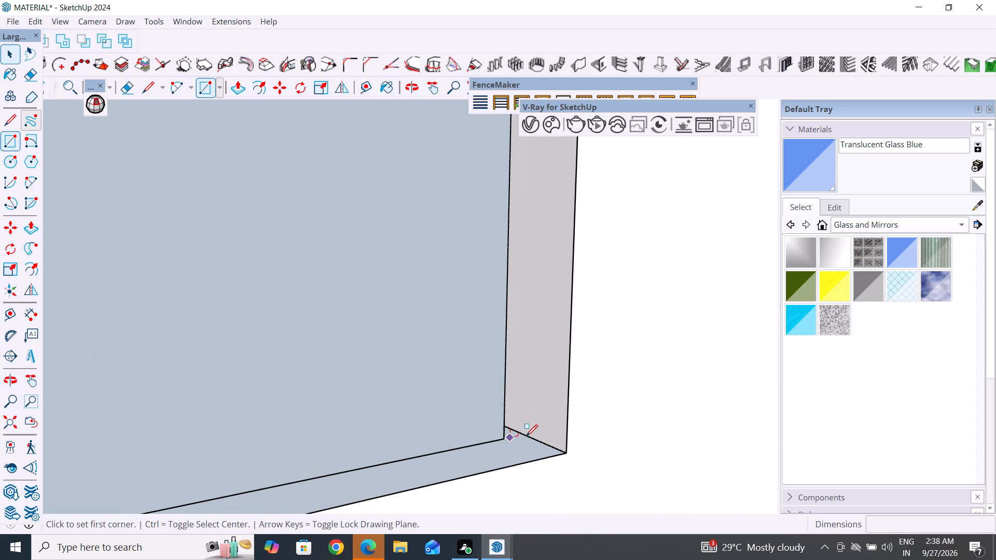
scroll(550, 403, down, 4)
middle_drag(550, 403, 386, 407)
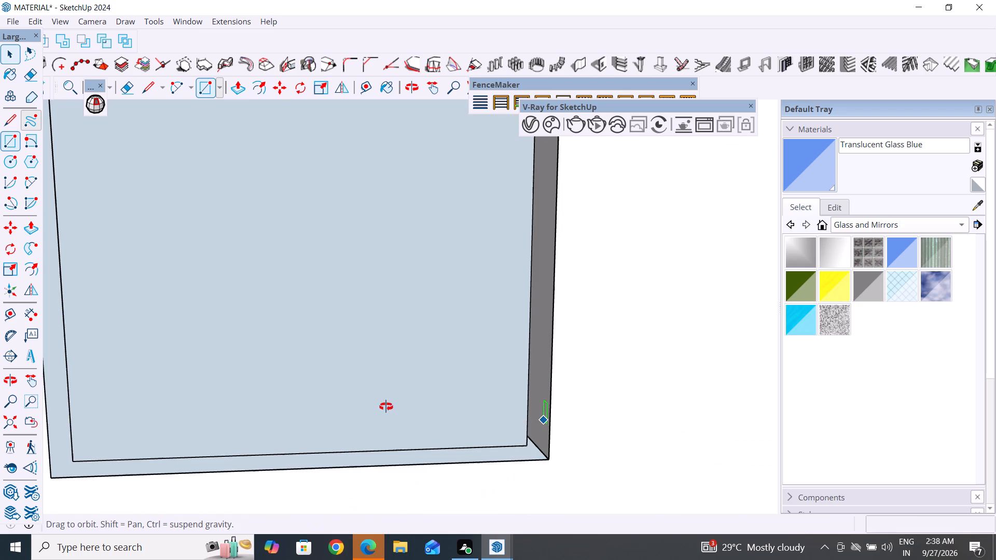
middle_drag(386, 407, 145, 373)
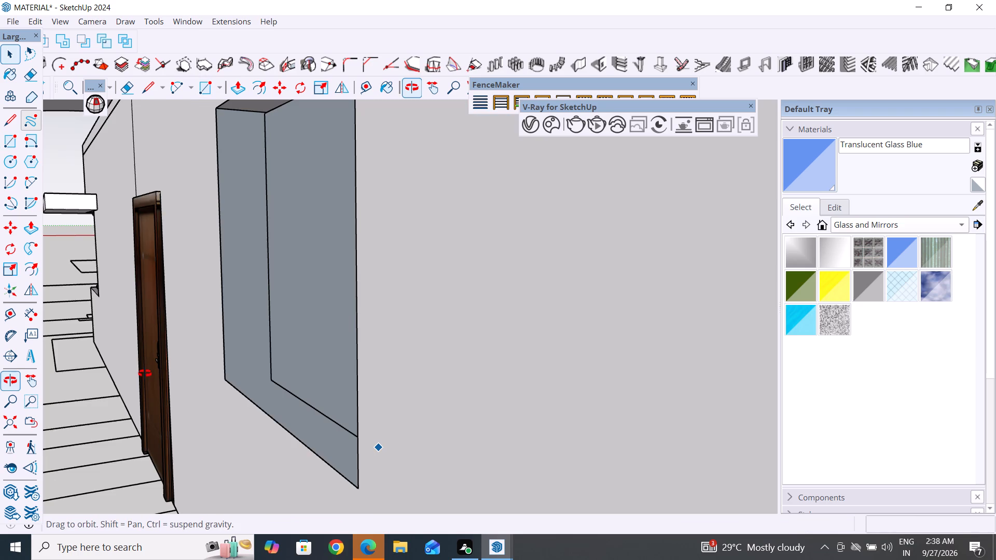
middle_drag(145, 373, 152, 356)
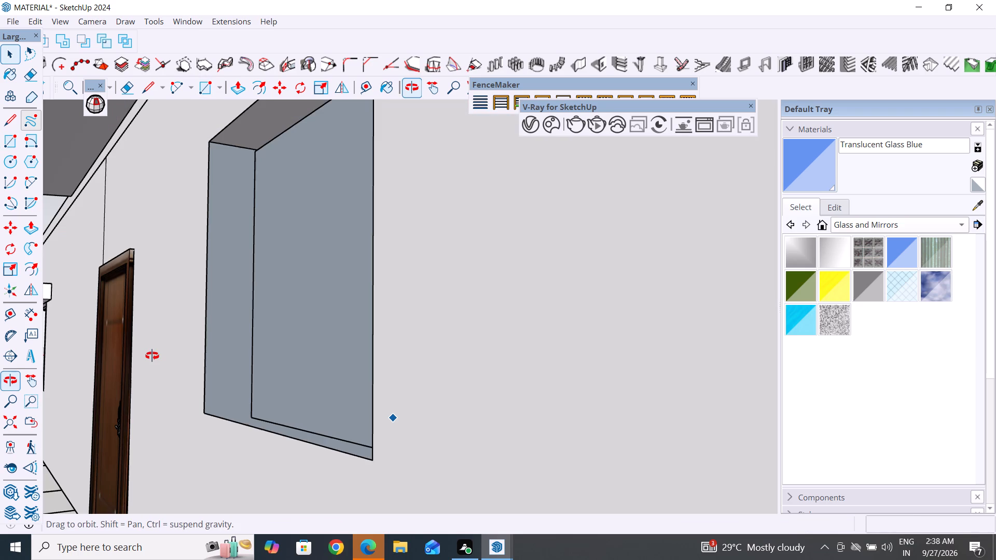
Open the porch wall group for editing and select the face closing the back of the window opening.
click(14, 49)
click(340, 245)
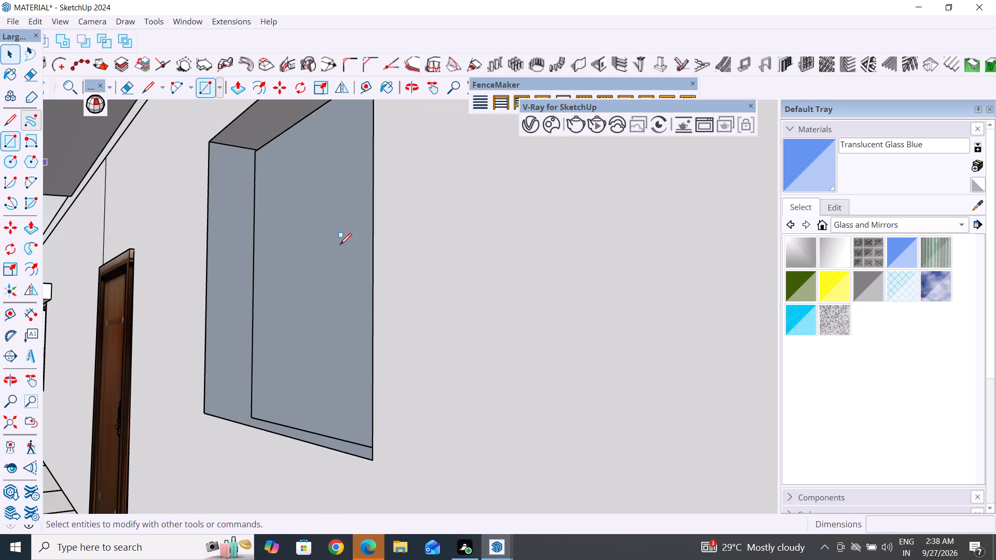
click(9, 52)
click(298, 261)
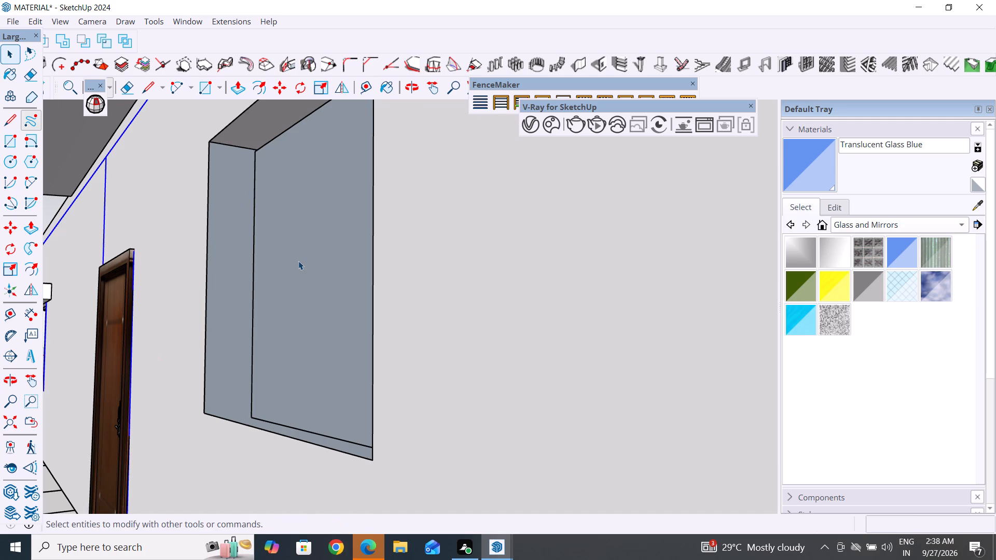
middle_drag(334, 322, 490, 351)
triple_click(485, 348)
click(431, 359)
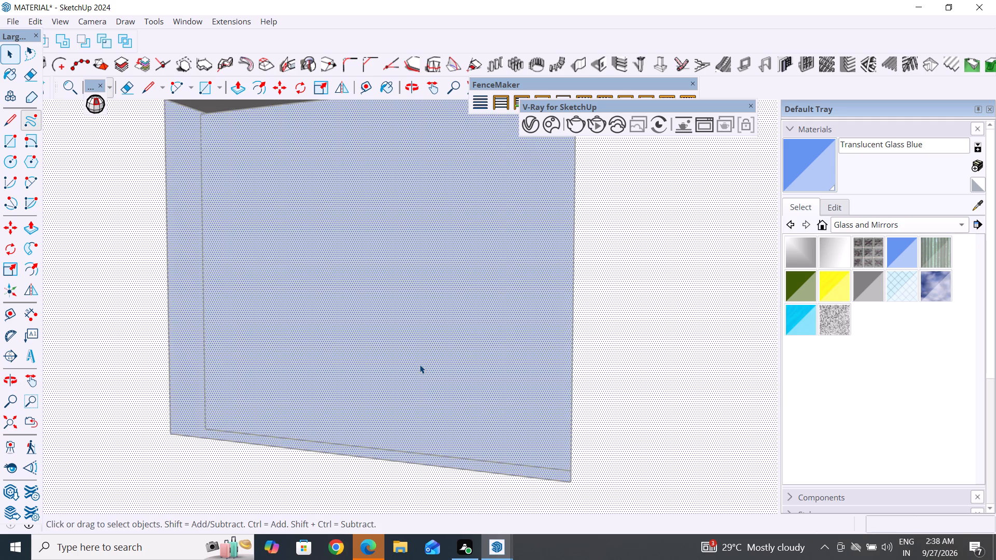
scroll(466, 330, down, 10)
middle_drag(464, 341, 464, 347)
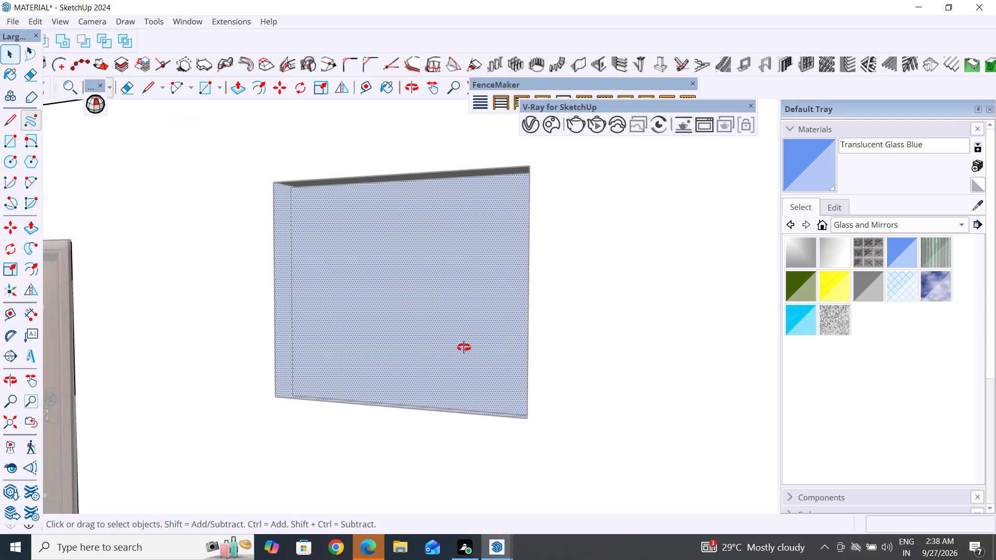
middle_drag(464, 347, 461, 487)
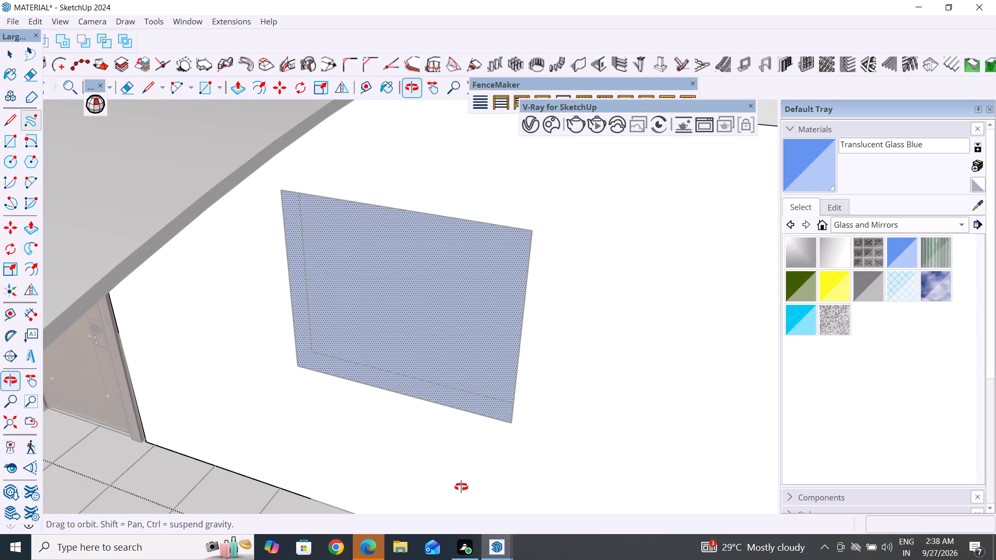
middle_drag(461, 487, 761, 380)
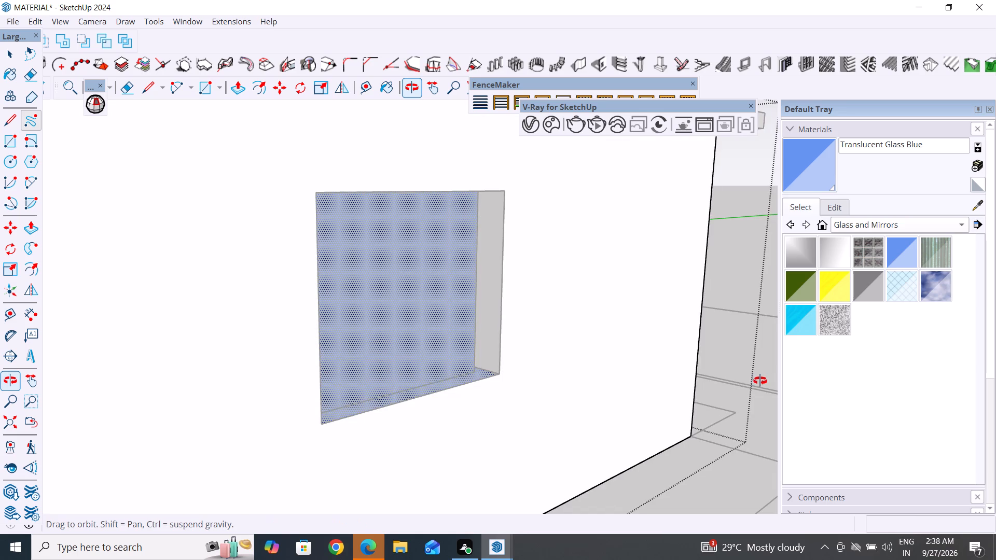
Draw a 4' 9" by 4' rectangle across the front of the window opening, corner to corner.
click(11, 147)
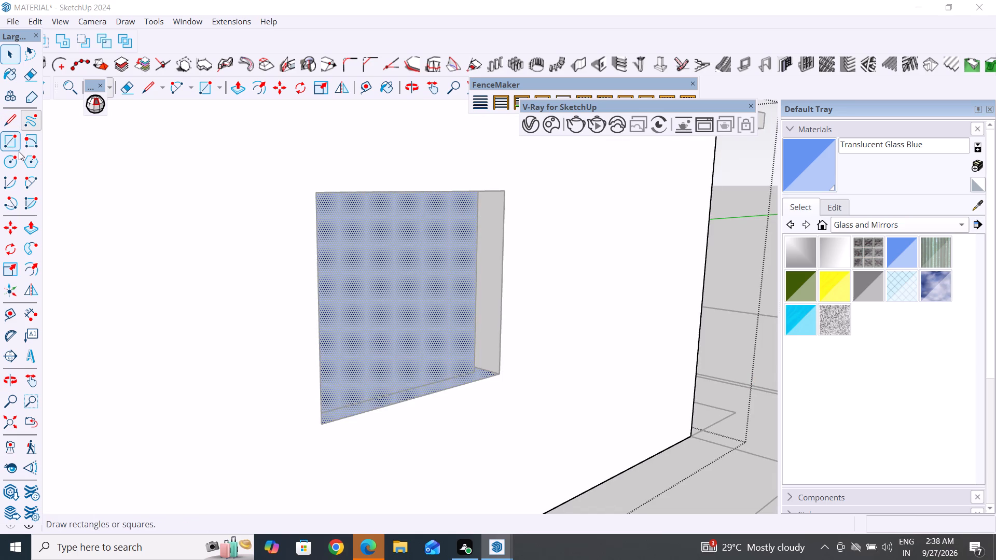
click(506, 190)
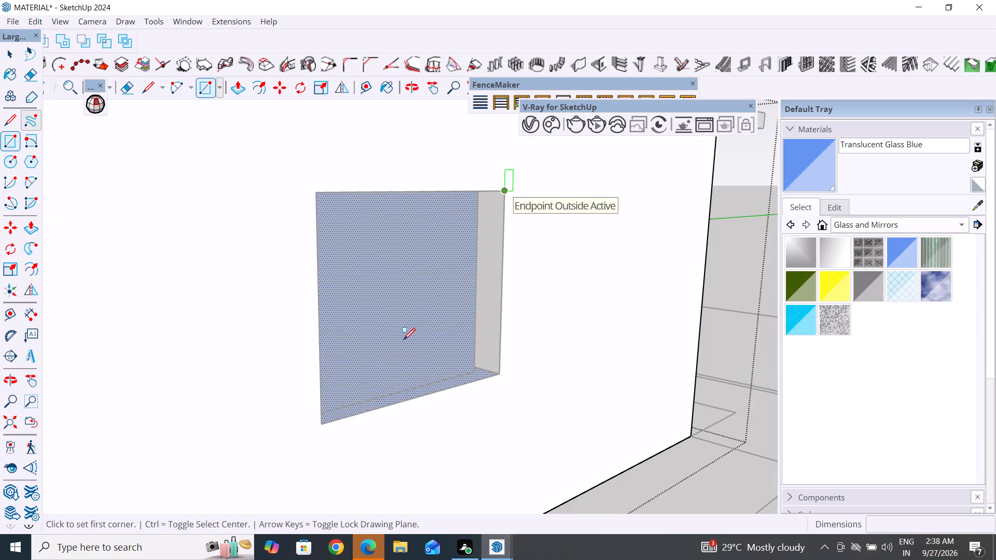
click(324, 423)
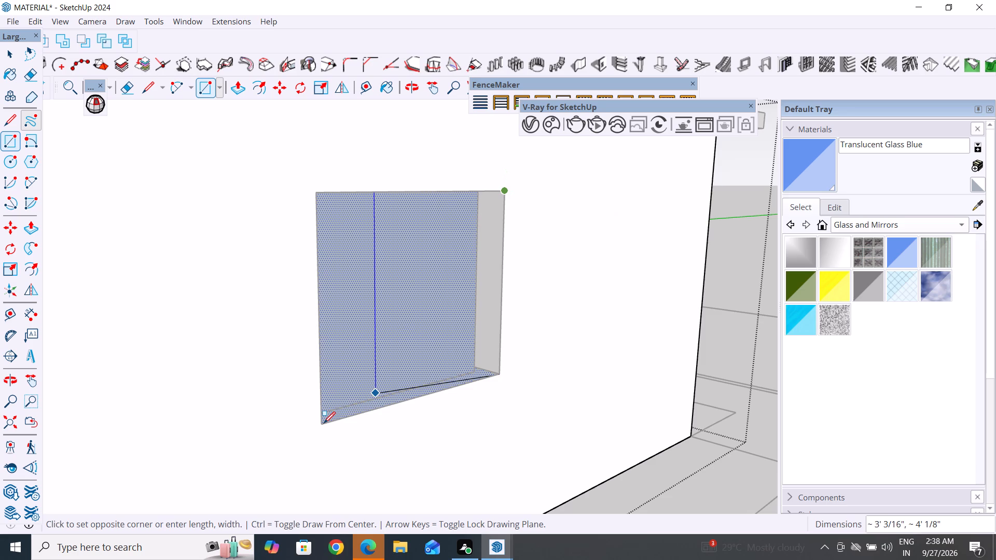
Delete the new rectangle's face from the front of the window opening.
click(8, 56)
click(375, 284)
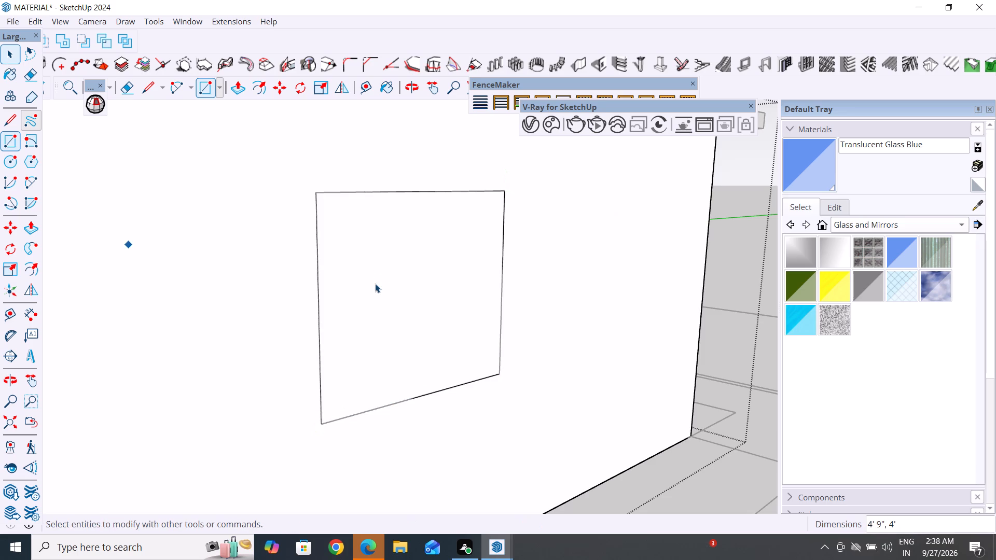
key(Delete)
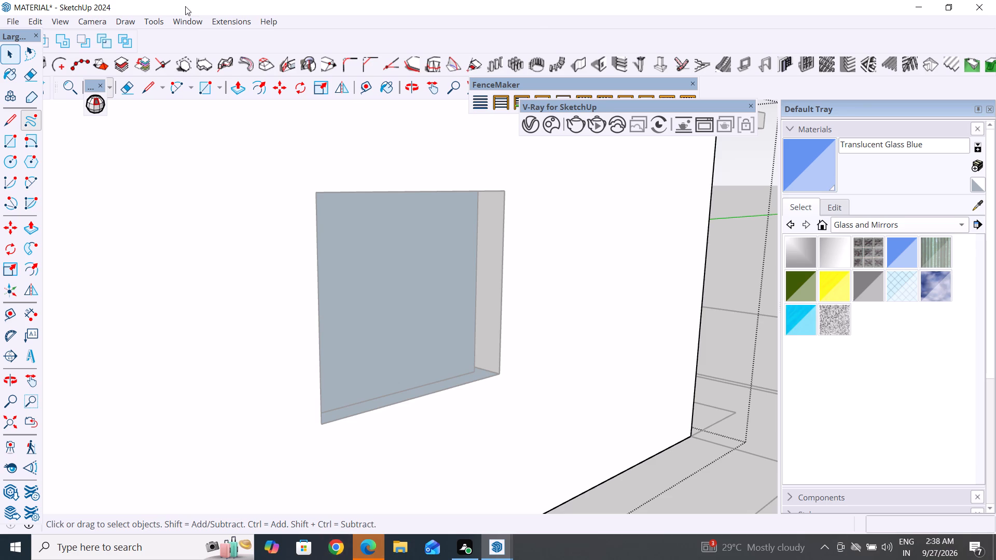
Delete the face closing the back of the window opening beside the door.
scroll(344, 0, down, 4)
scroll(390, 377, down, 5)
middle_drag(520, 332, 253, 269)
scroll(322, 102, down, 6)
middle_drag(501, 258, 489, 275)
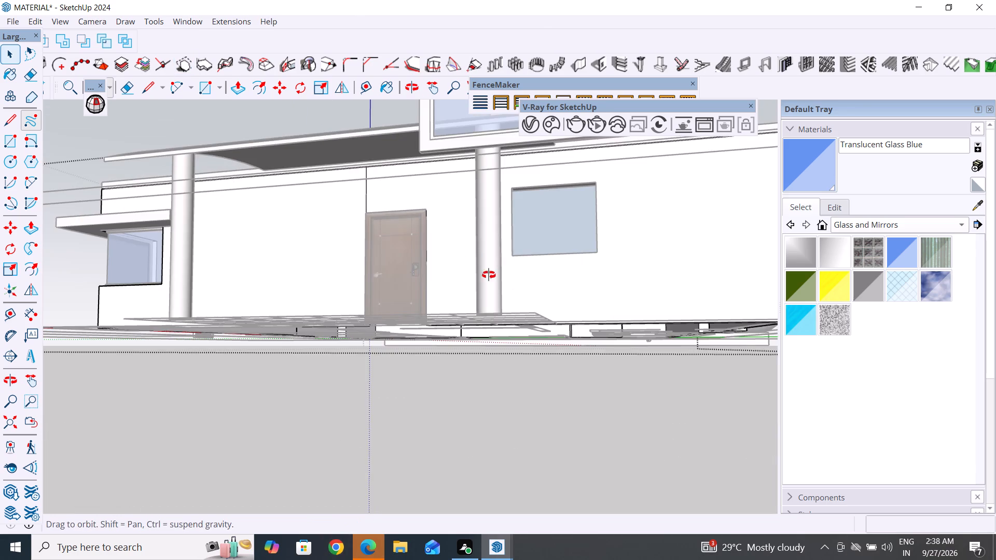
middle_drag(489, 275, 396, 313)
scroll(587, 238, up, 8)
middle_drag(584, 220, 487, 254)
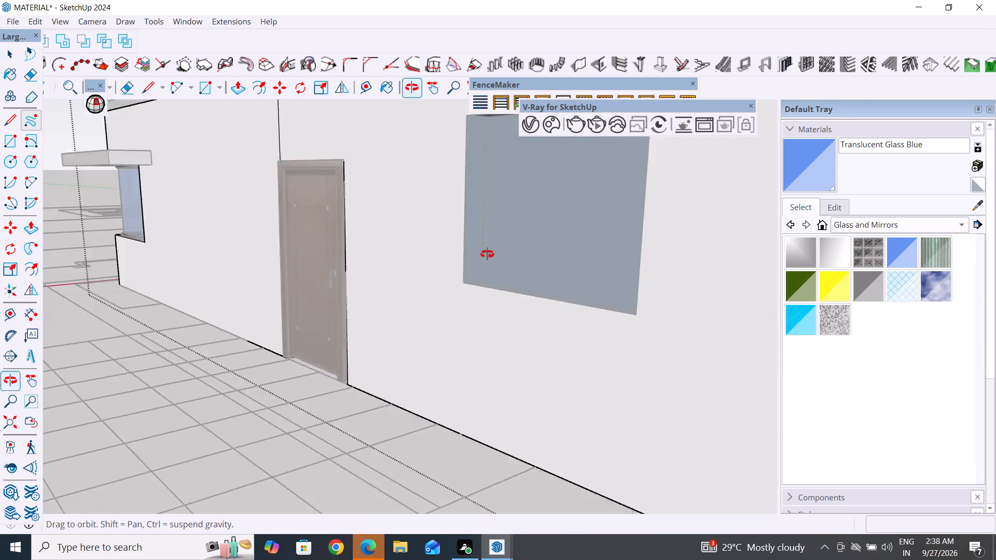
middle_drag(487, 254, 582, 361)
click(603, 291)
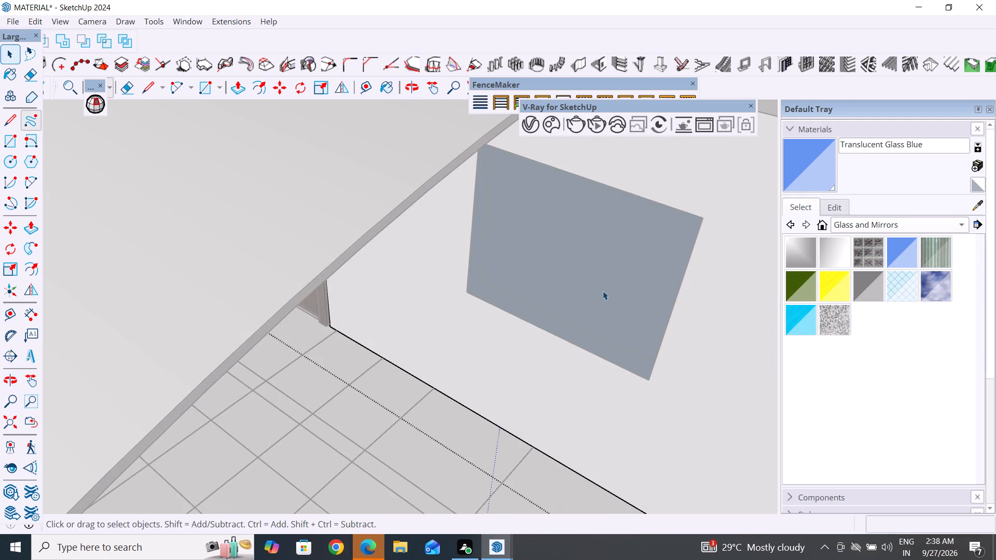
key(Delete)
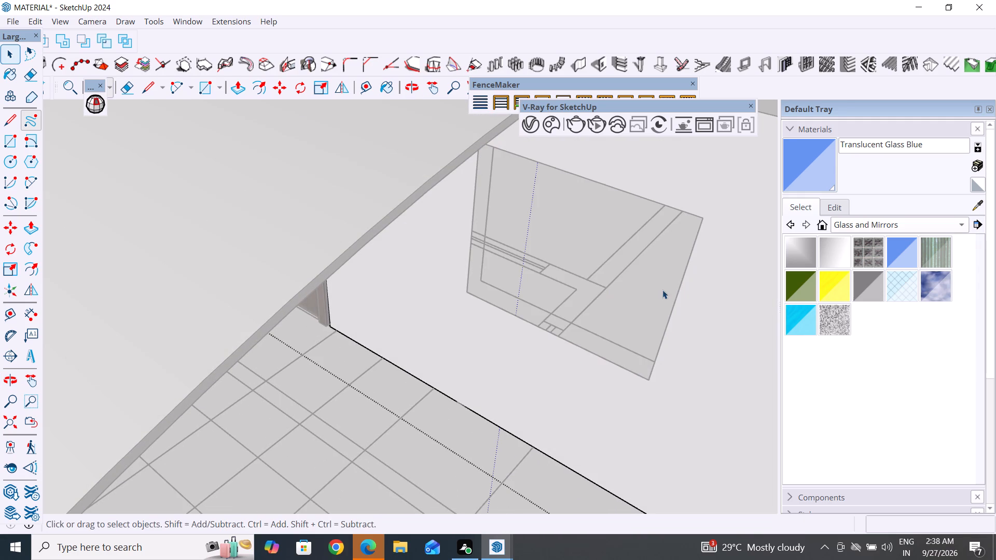
Examine the window opening and the wall around the door from inside the building.
middle_drag(656, 291, 95, 211)
scroll(376, 216, down, 10)
middle_drag(409, 237, 392, 147)
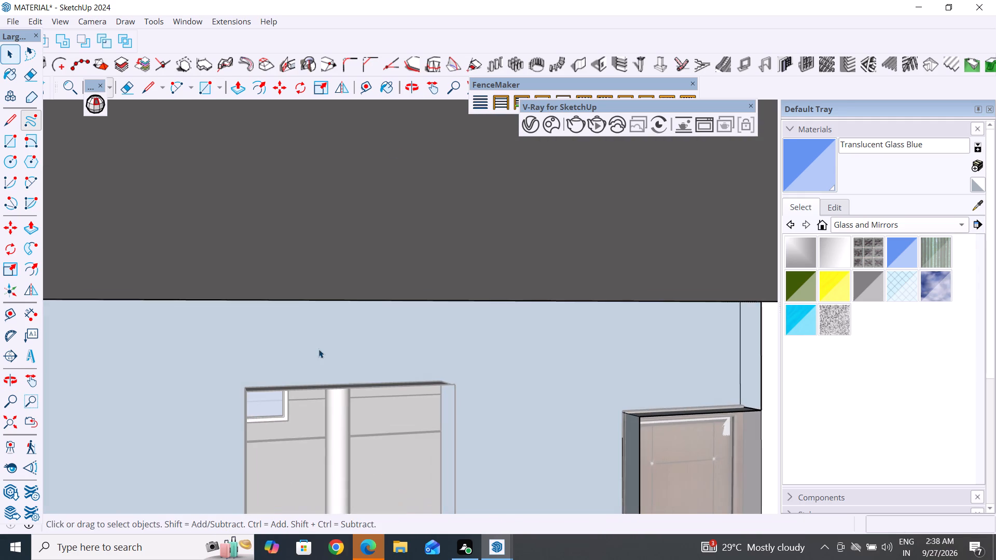
scroll(314, 328, down, 5)
scroll(419, 227, down, 19)
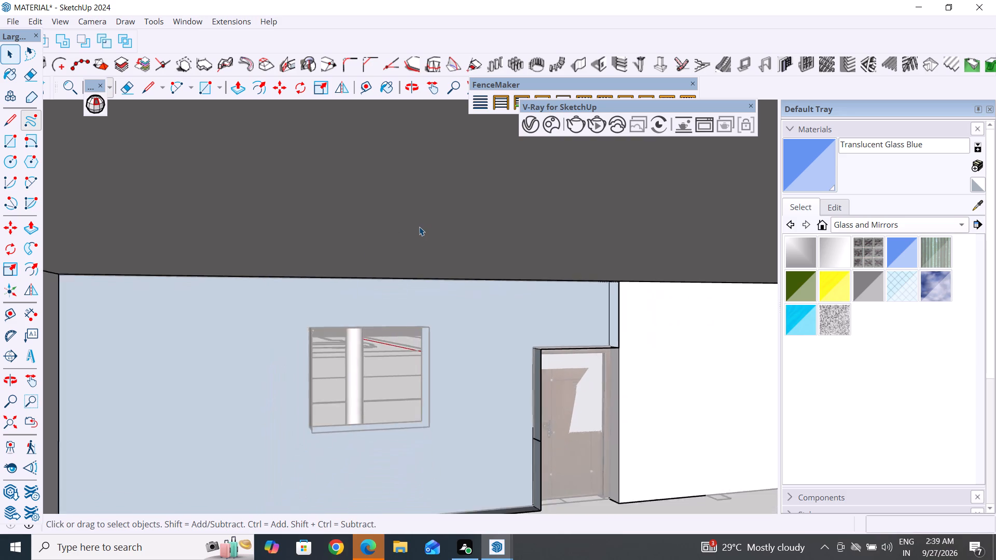
scroll(419, 227, down, 3)
click(419, 227)
scroll(419, 227, down, 8)
double_click(419, 227)
drag(421, 230, 465, 260)
drag(473, 263, 527, 292)
drag(532, 296, 445, 317)
middle_drag(520, 305, 327, 318)
drag(389, 317, 328, 318)
drag(327, 318, 328, 380)
triple_click(373, 513)
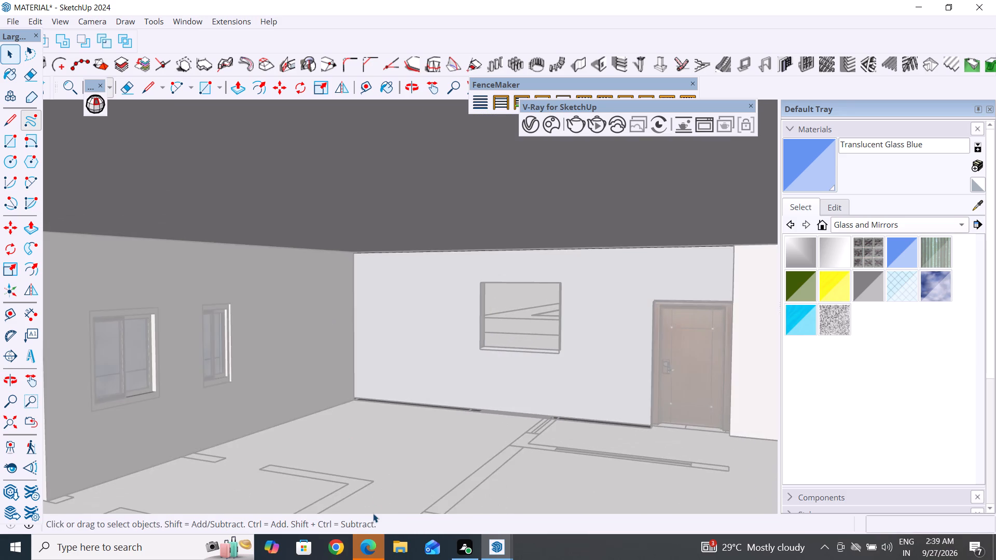
drag(412, 445, 413, 439)
double_click(413, 439)
middle_drag(413, 437, 389, 409)
drag(411, 437, 396, 444)
drag(381, 453, 374, 457)
drag(374, 457, 385, 437)
drag(388, 429, 389, 412)
triple_click(389, 410)
drag(389, 409, 389, 404)
drag(389, 385, 375, 311)
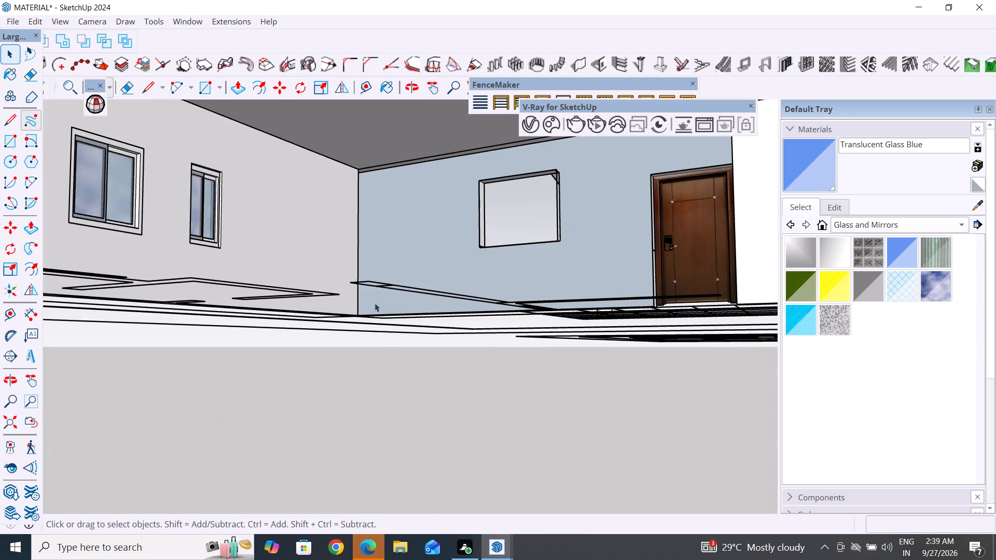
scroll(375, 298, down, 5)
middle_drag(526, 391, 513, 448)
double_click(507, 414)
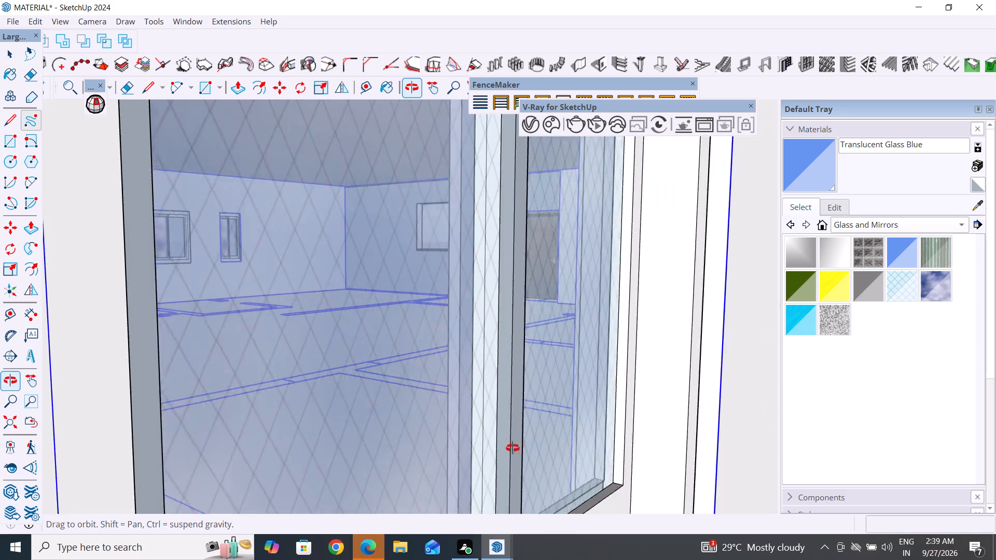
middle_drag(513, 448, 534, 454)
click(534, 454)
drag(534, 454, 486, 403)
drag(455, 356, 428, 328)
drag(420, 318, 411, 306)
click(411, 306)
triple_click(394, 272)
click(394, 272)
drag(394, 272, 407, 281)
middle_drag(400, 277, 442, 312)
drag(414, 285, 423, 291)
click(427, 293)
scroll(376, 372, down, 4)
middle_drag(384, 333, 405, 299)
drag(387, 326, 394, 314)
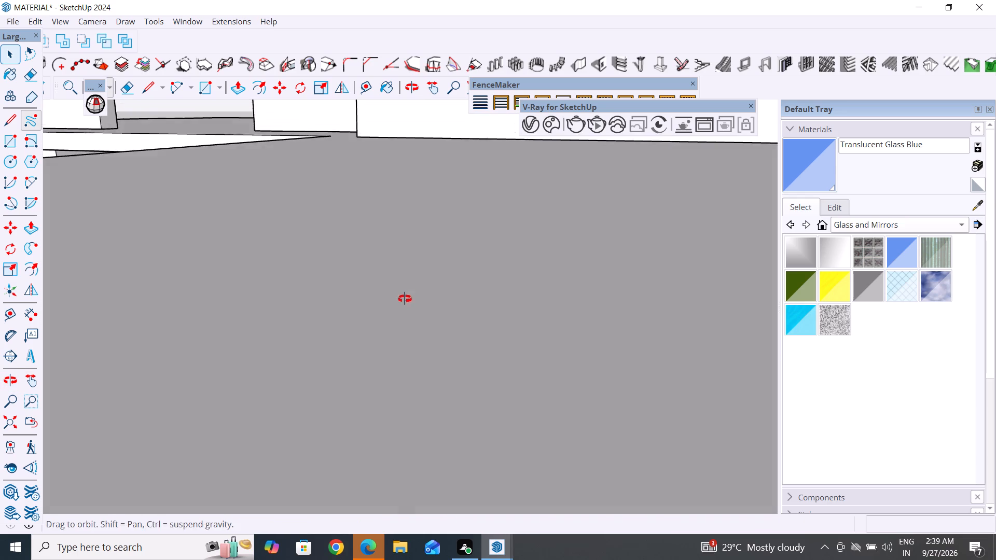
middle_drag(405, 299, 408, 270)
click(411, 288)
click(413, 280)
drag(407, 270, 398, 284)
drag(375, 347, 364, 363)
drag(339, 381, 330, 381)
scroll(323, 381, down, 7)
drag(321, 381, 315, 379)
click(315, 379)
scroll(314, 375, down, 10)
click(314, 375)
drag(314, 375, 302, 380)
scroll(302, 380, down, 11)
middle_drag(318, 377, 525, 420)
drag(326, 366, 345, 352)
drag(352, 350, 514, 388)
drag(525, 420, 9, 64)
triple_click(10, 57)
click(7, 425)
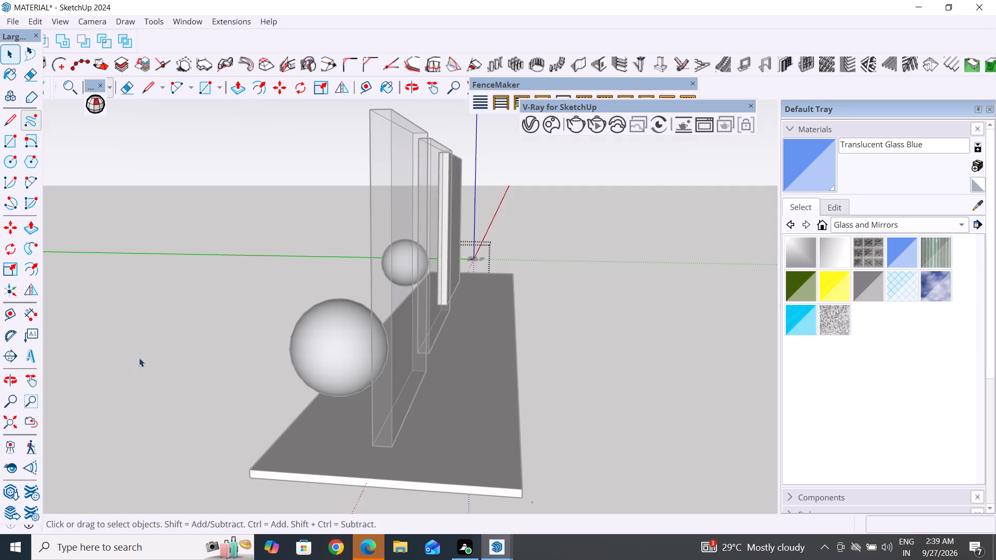
Leave the open group and examine the building's outer walls and windows from several sides and from below.
click(8, 49)
double_click(226, 365)
middle_drag(499, 341, 357, 370)
scroll(631, 273, up, 4)
scroll(733, 236, up, 2)
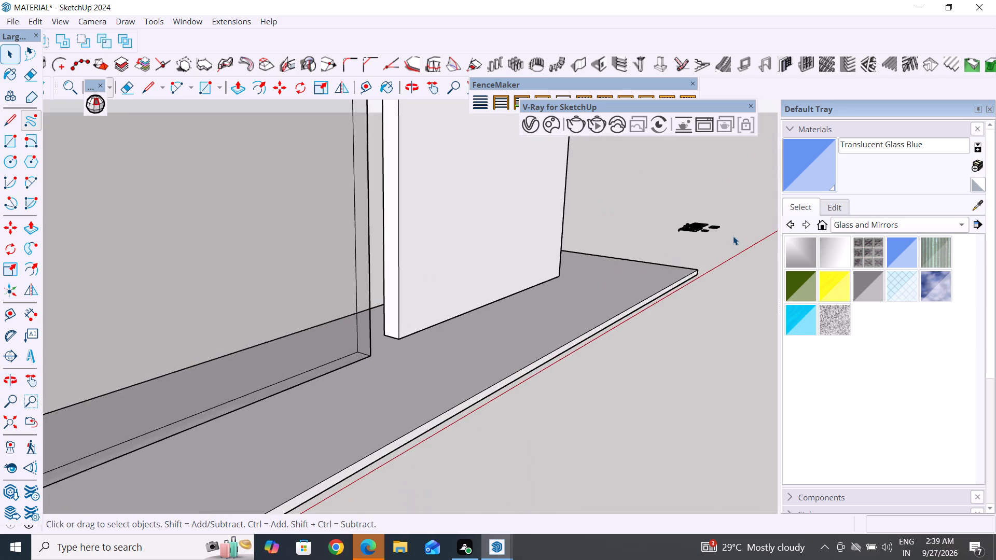
scroll(733, 236, up, 20)
scroll(733, 236, up, 5)
scroll(436, 268, up, 2)
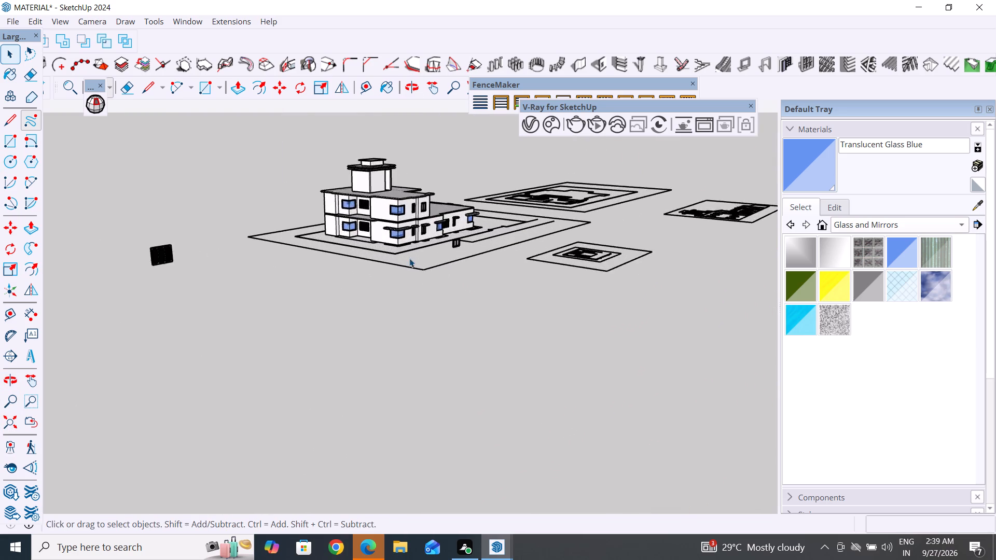
scroll(409, 258, up, 3)
middle_drag(245, 288, 785, 296)
scroll(361, 268, up, 8)
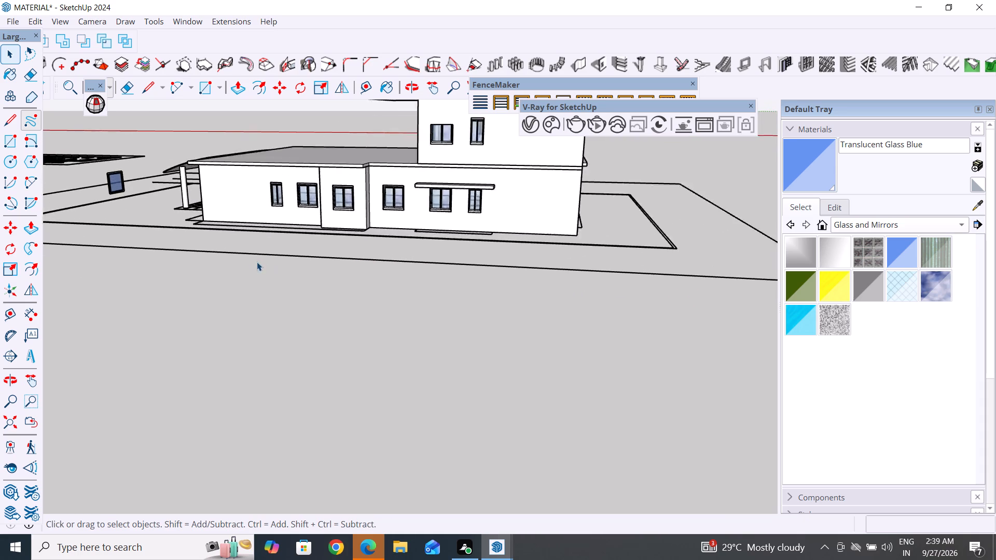
scroll(257, 262, up, 2)
middle_drag(213, 268, 654, 198)
scroll(266, 210, up, 6)
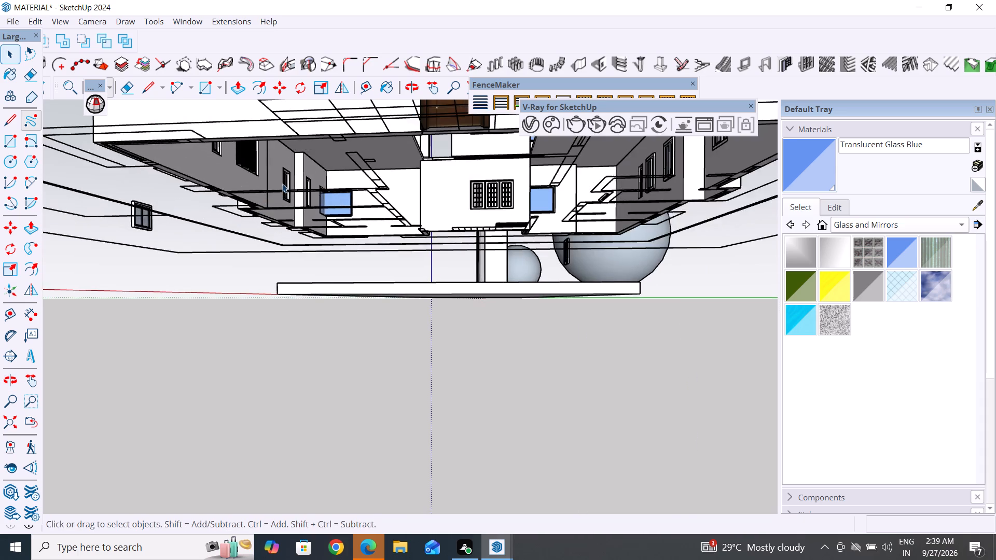
scroll(282, 184, up, 4)
middle_drag(435, 181, 116, 180)
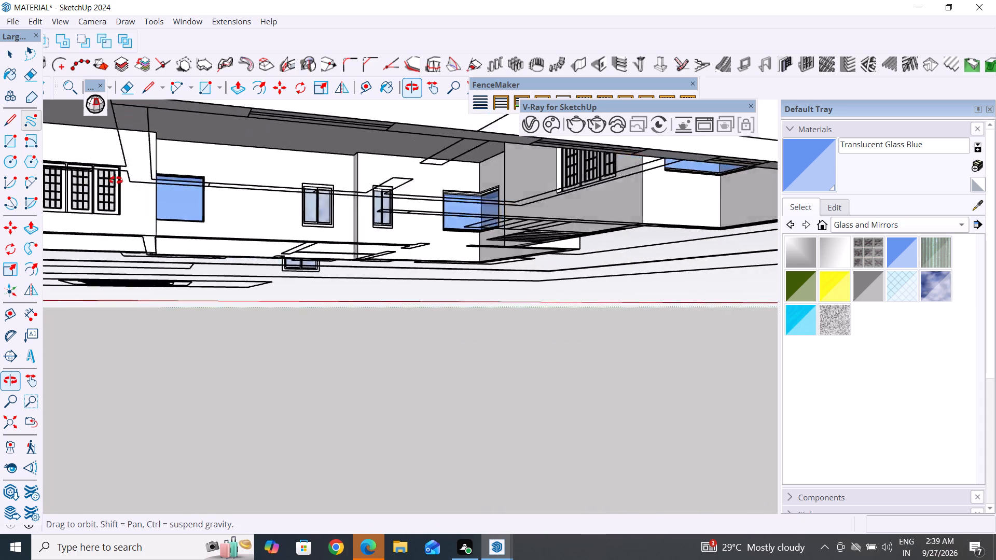
middle_drag(116, 180, 0, 175)
scroll(327, 172, up, 4)
middle_drag(433, 200, 200, 202)
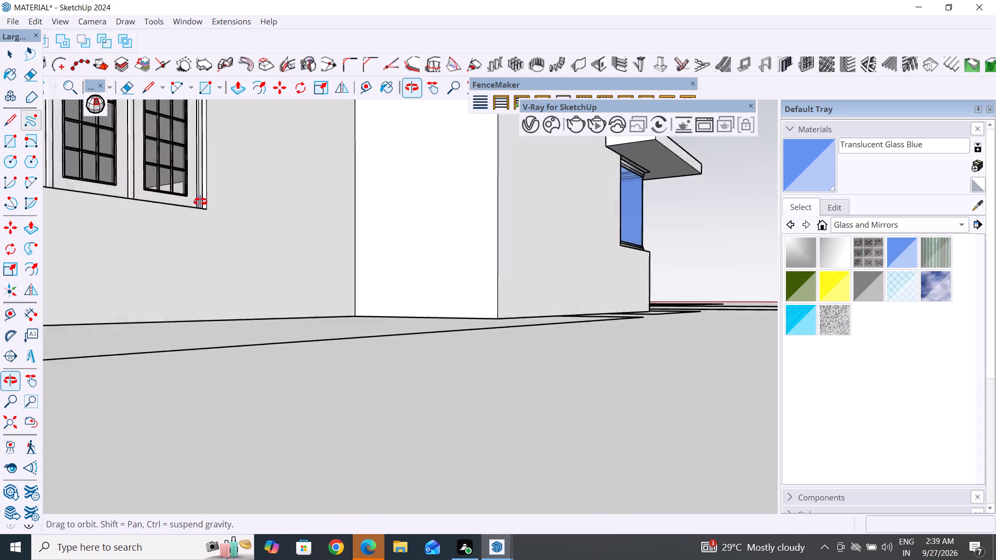
middle_drag(200, 202, 151, 202)
scroll(244, 260, up, 1)
middle_drag(244, 260, 874, 246)
click(881, 250)
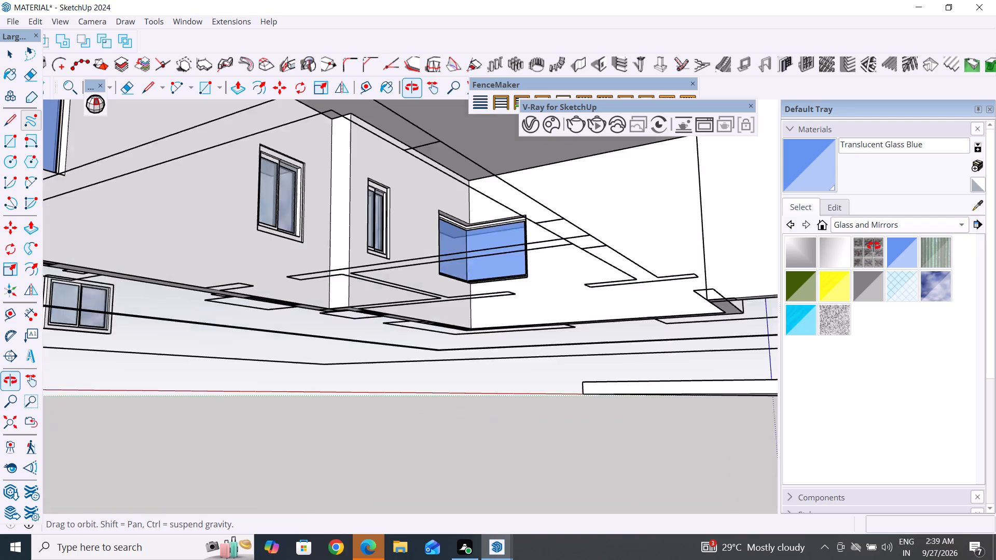
middle_drag(874, 246, 884, 253)
drag(884, 253, 434, 258)
middle_drag(437, 258, 641, 304)
drag(476, 268, 514, 275)
drag(520, 277, 632, 302)
drag(568, 282, 546, 271)
drag(533, 267, 476, 262)
drag(438, 260, 401, 260)
Examine the inside of the ground floor along the wall windows, continuing out to the low roof slab.
scroll(394, 259, down, 5)
triple_click(382, 258)
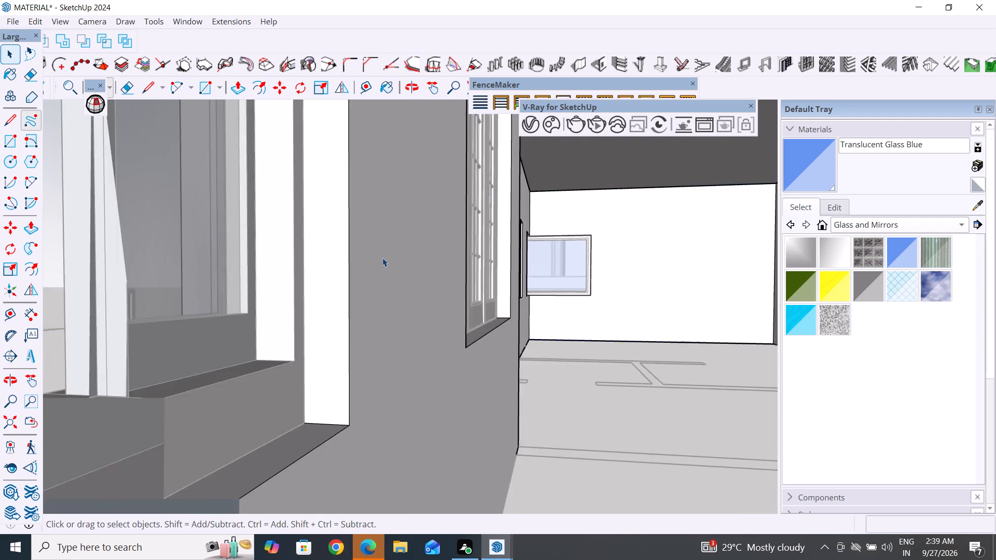
click(382, 258)
scroll(382, 258, down, 12)
triple_click(382, 258)
click(382, 258)
drag(382, 259, 395, 278)
drag(450, 303, 462, 307)
drag(598, 341, 650, 355)
drag(654, 356, 274, 301)
scroll(354, 288, down, 6)
click(229, 314)
drag(407, 367, 546, 397)
drag(558, 401, 578, 412)
double_click(577, 413)
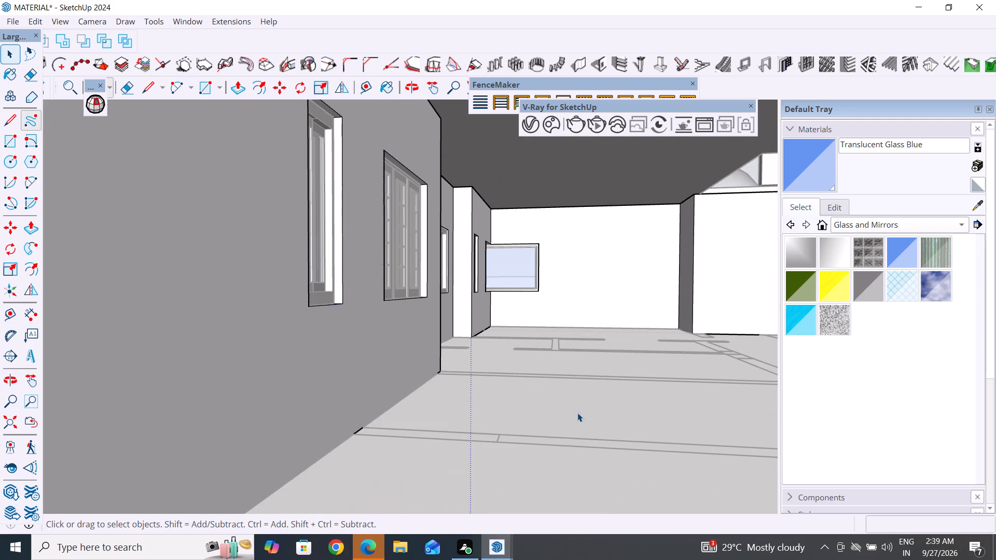
double_click(575, 418)
click(416, 366)
drag(419, 374, 433, 396)
middle_drag(420, 375, 476, 441)
drag(435, 399, 334, 340)
scroll(288, 319, down, 9)
triple_click(265, 319)
click(265, 319)
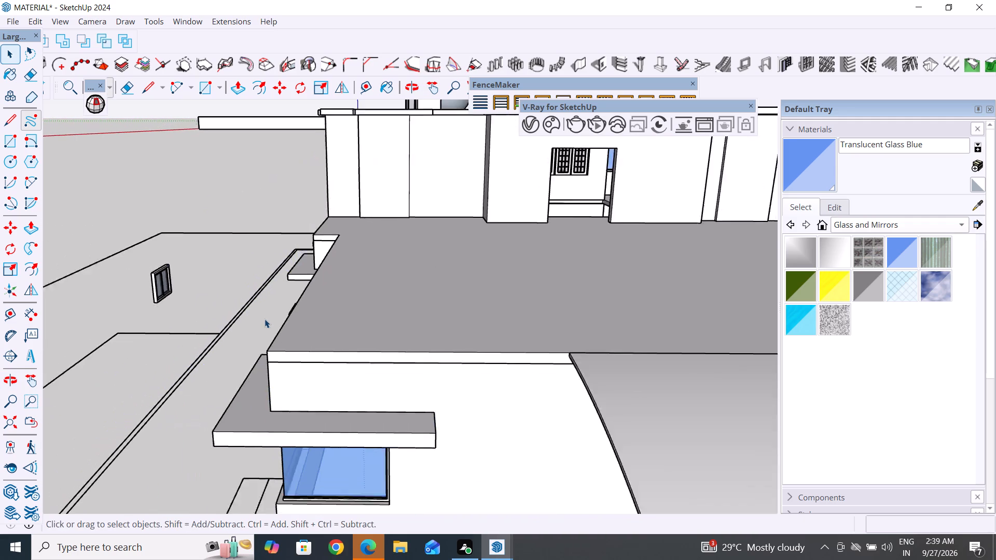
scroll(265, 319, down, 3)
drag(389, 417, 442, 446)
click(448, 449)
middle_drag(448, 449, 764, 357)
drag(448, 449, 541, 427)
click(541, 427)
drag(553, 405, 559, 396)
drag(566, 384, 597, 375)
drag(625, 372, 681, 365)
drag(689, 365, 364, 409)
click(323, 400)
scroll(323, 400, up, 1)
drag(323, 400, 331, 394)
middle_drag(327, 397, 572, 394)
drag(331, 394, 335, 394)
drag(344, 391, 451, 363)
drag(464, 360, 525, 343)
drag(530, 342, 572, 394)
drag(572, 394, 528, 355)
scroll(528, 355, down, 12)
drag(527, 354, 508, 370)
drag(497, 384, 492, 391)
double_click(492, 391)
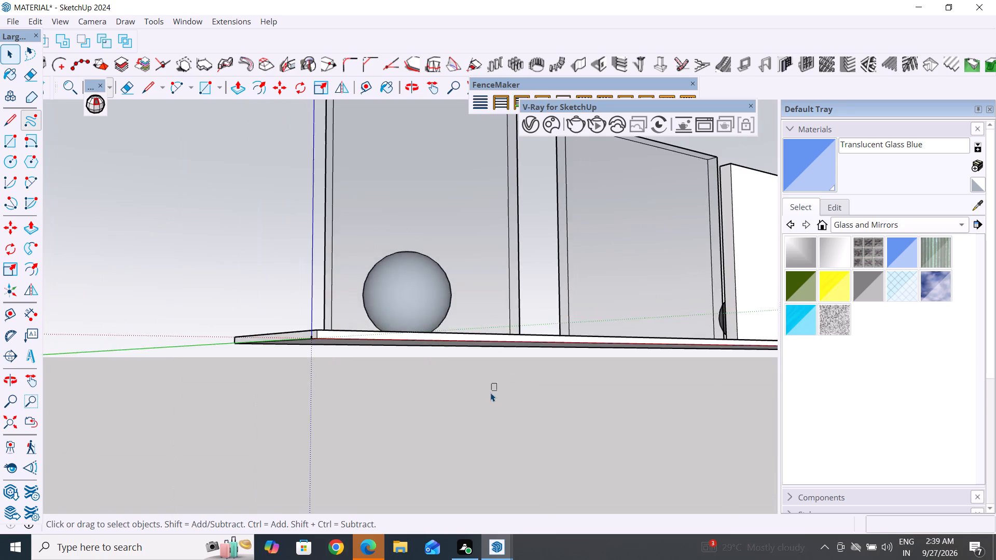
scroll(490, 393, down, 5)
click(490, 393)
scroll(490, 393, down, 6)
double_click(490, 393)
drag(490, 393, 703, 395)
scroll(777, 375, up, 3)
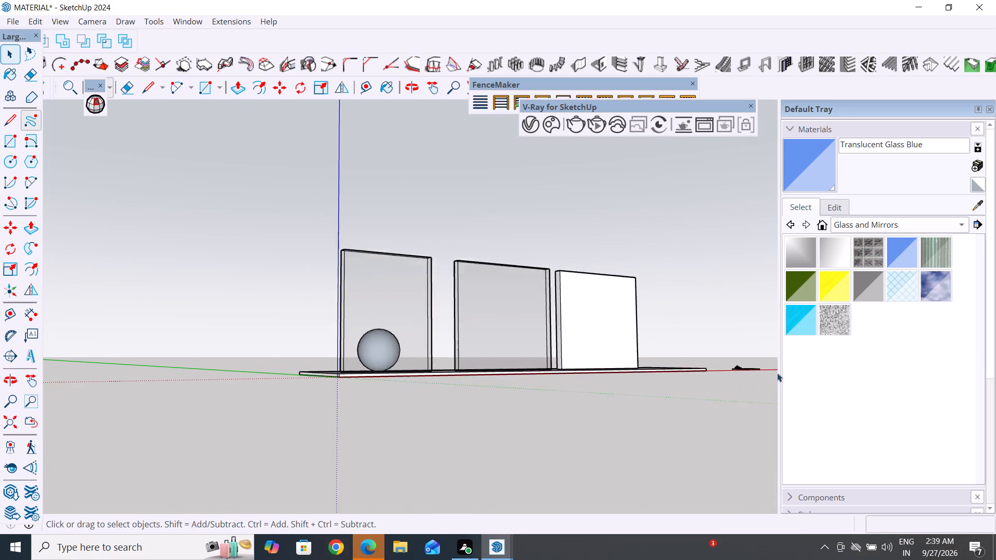
Examine the window opening in the blue wall beside the wooden door from inside the building.
scroll(777, 373, up, 20)
scroll(777, 373, up, 9)
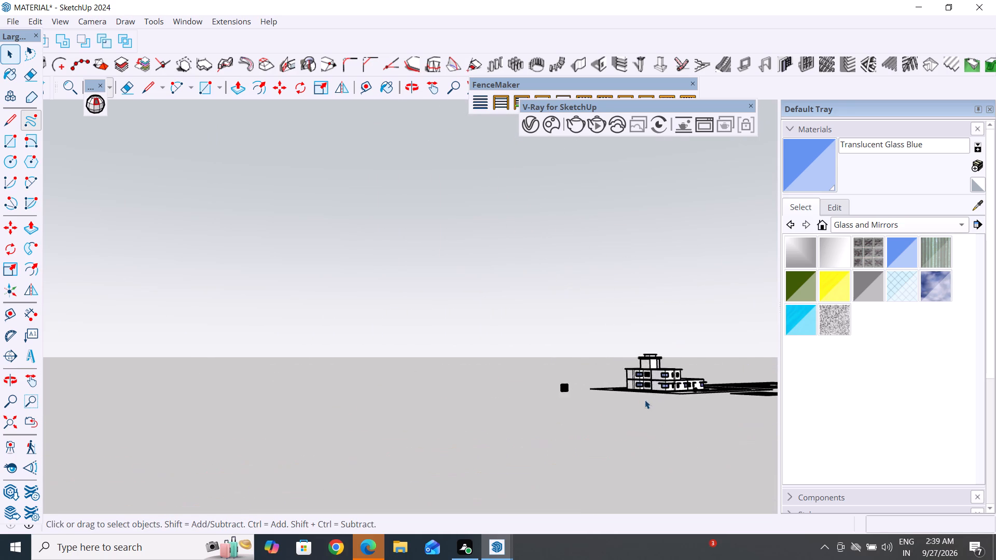
scroll(645, 400, up, 20)
scroll(645, 400, up, 1)
scroll(766, 349, down, 1)
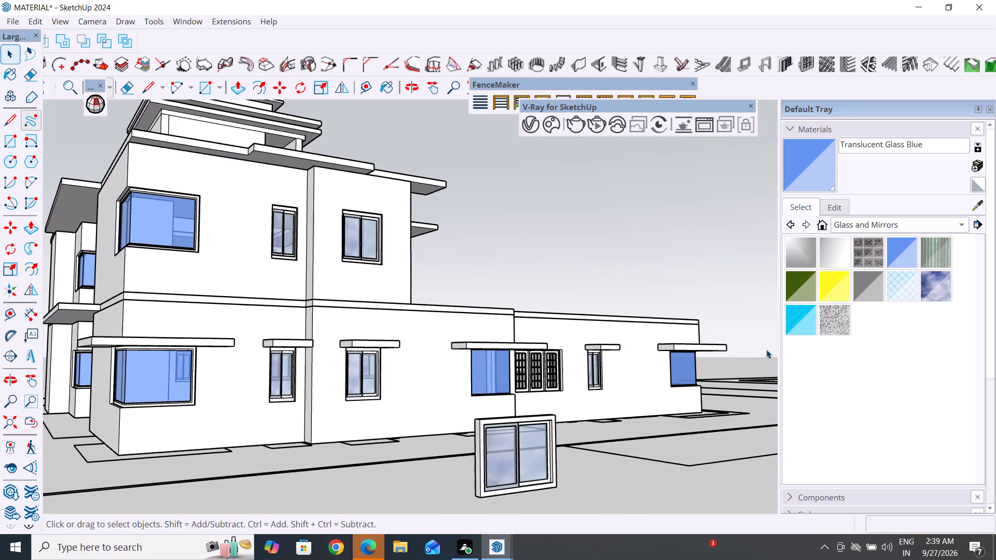
middle_drag(306, 478, 520, 376)
drag(503, 383, 520, 376)
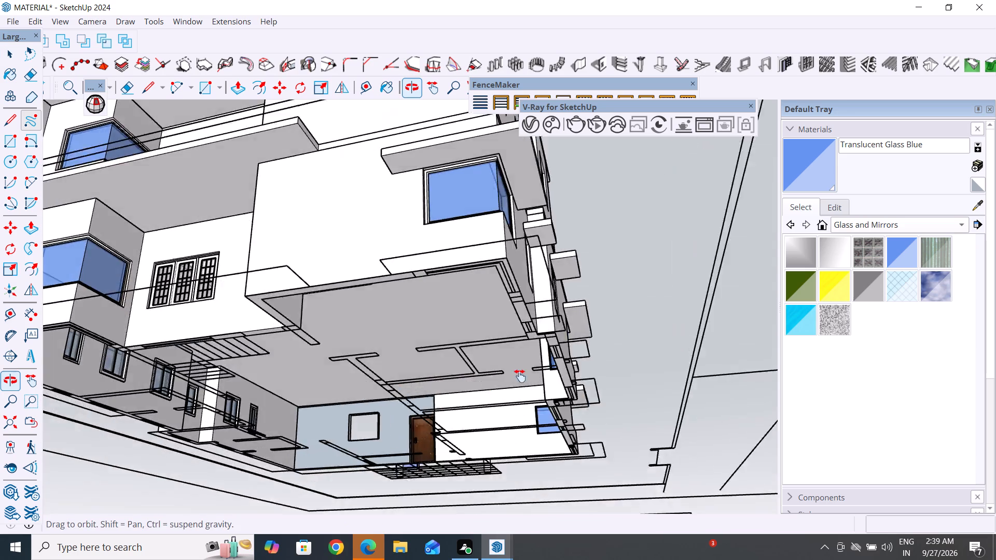
drag(520, 376, 589, 354)
middle_drag(520, 376, 347, 311)
drag(488, 333, 375, 317)
triple_click(347, 311)
drag(356, 327, 441, 369)
drag(463, 375, 506, 385)
drag(506, 385, 506, 386)
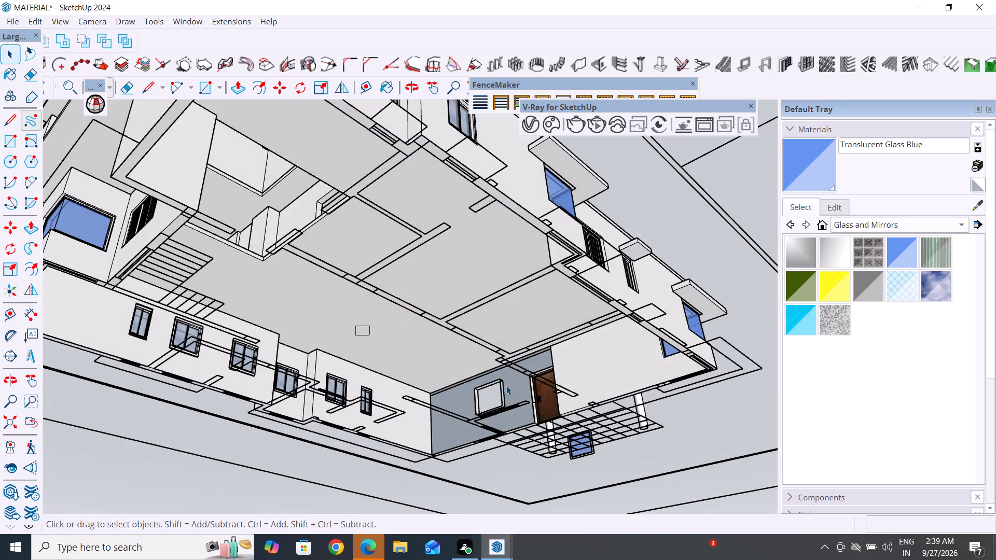
drag(506, 386, 483, 405)
scroll(485, 405, up, 7)
middle_drag(487, 404, 529, 468)
scroll(494, 413, up, 1)
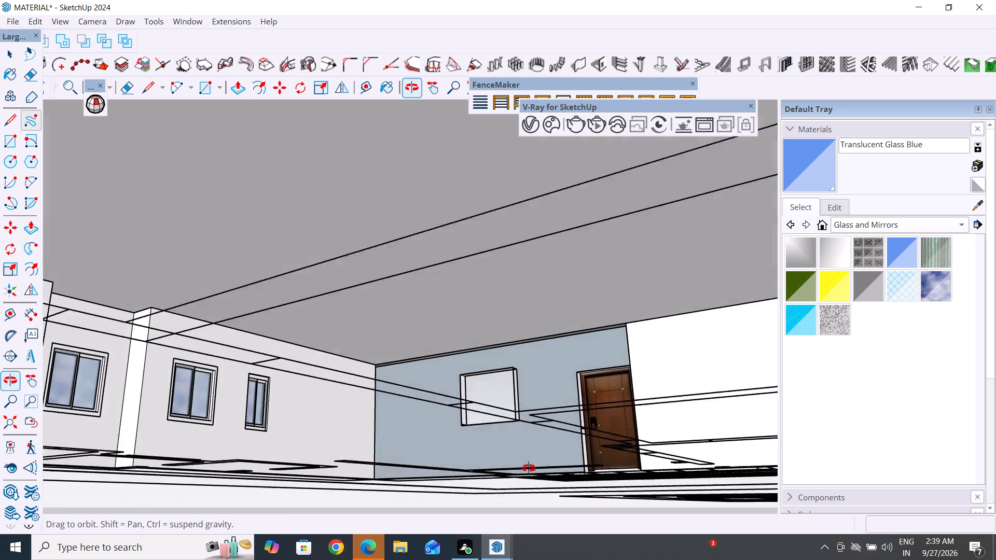
middle_drag(529, 468, 545, 493)
drag(545, 493, 633, 445)
scroll(631, 451, up, 4)
scroll(532, 459, up, 3)
scroll(474, 462, up, 1)
middle_drag(474, 462, 519, 515)
scroll(398, 435, up, 4)
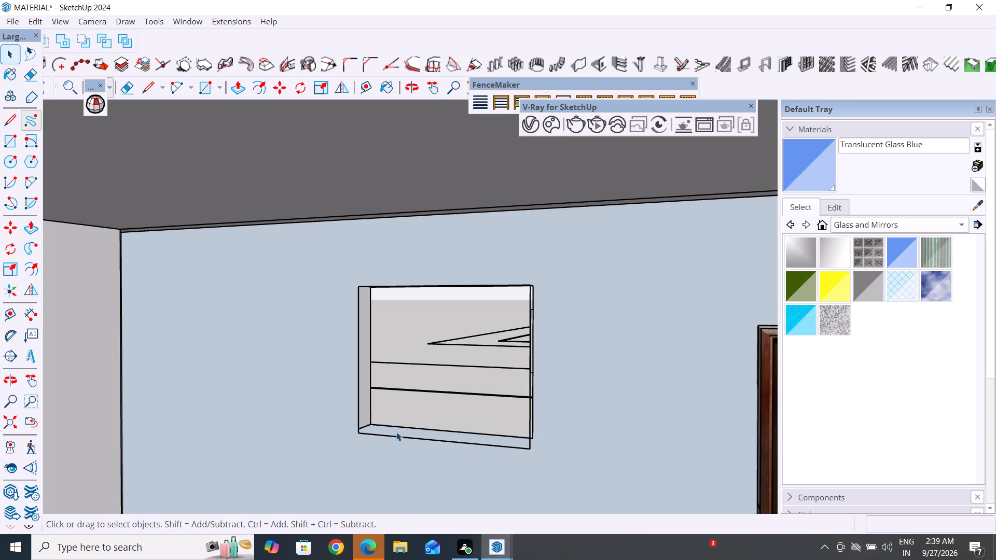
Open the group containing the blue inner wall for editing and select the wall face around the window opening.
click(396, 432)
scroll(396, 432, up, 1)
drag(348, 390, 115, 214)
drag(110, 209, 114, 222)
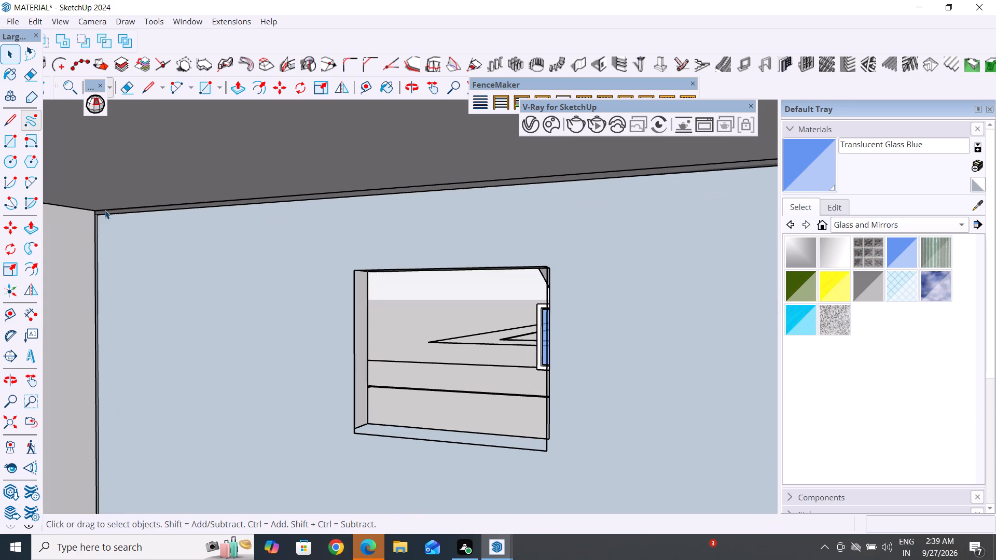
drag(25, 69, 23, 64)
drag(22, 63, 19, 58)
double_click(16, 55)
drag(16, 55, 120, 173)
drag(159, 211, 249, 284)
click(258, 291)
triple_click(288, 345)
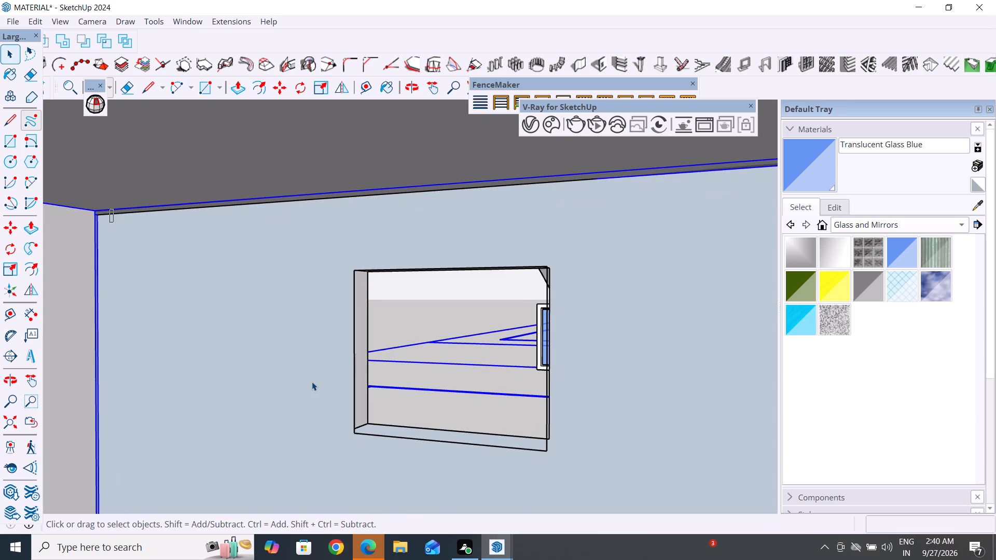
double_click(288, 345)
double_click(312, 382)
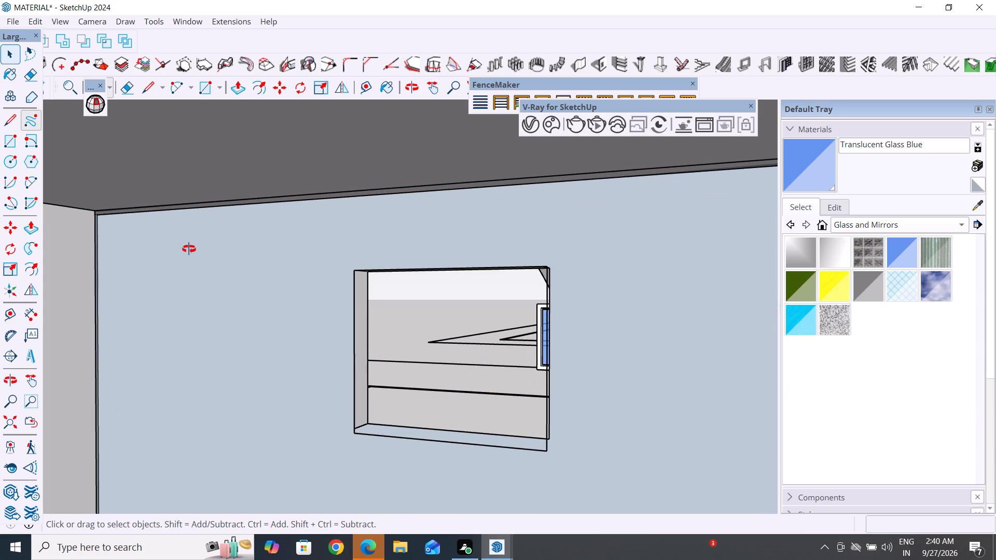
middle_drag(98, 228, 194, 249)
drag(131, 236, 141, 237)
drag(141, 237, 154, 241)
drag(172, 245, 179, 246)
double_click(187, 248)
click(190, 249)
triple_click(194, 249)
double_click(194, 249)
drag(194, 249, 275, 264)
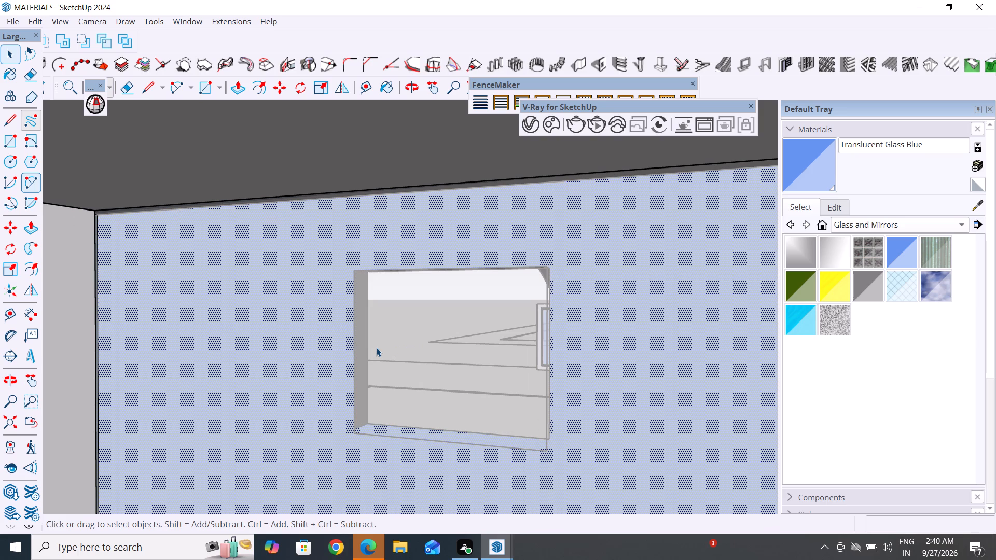
Close the open group and examine the low roof slab and the sliding windows in the outer wall below it.
scroll(345, 295, down, 5)
double_click(345, 295)
scroll(345, 295, down, 3)
triple_click(345, 295)
scroll(345, 295, down, 1)
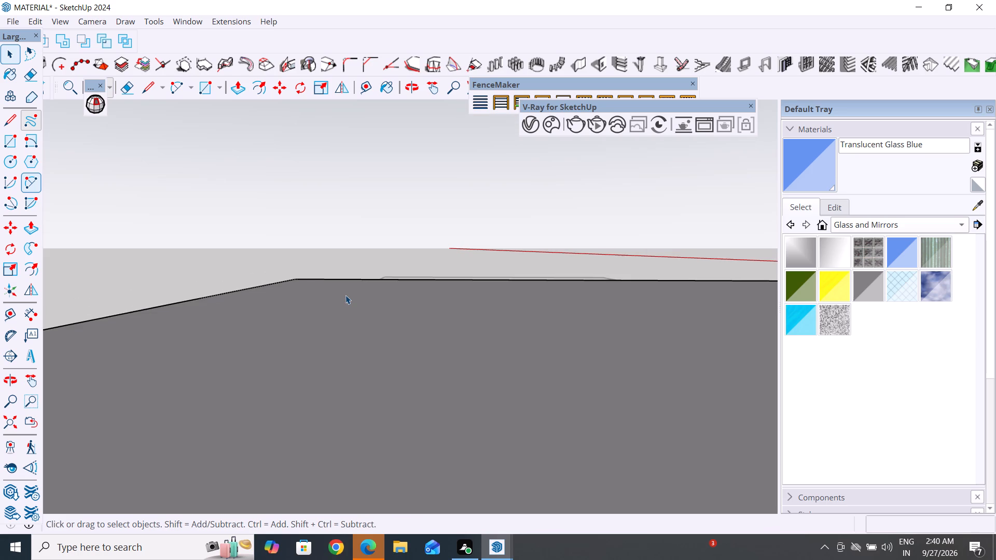
scroll(345, 295, down, 3)
triple_click(345, 295)
click(345, 295)
click(258, 355)
drag(260, 359, 278, 374)
middle_drag(262, 362, 385, 415)
drag(286, 380, 302, 390)
drag(310, 396, 321, 401)
drag(331, 404, 338, 406)
drag(356, 411, 362, 413)
drag(369, 414, 376, 415)
click(384, 415)
triple_click(391, 415)
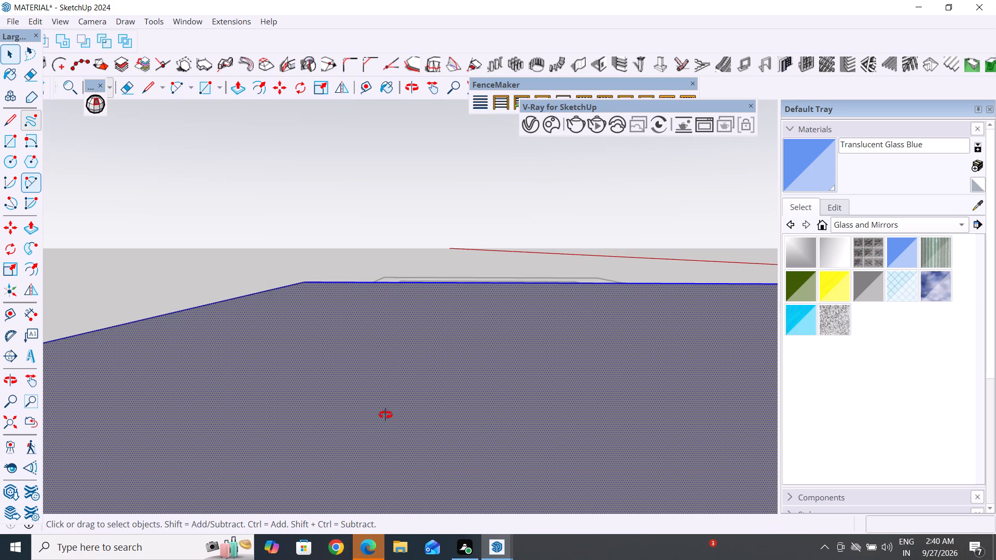
middle_drag(385, 415, 764, 376)
drag(426, 415, 436, 415)
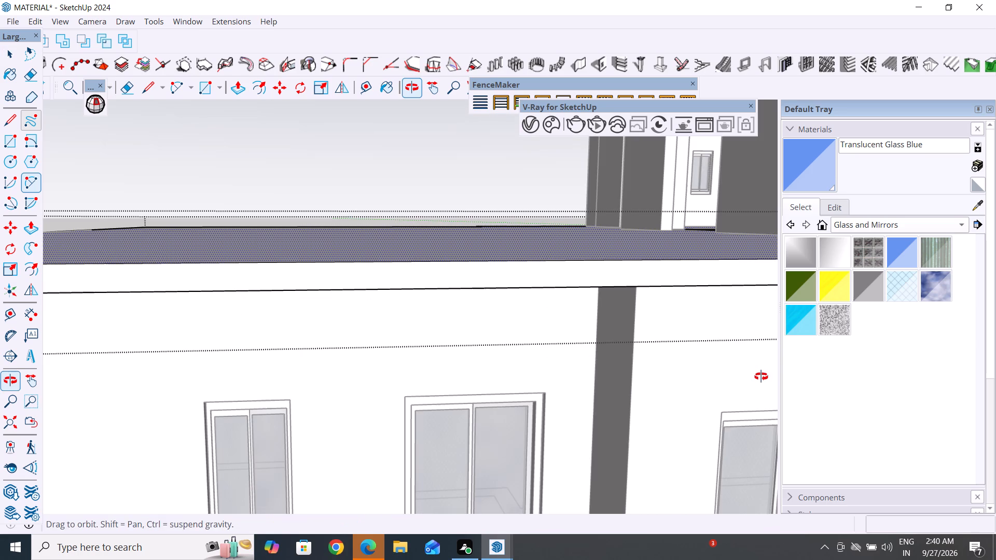
click(631, 398)
scroll(630, 399, down, 5)
click(630, 399)
scroll(630, 399, down, 3)
double_click(630, 399)
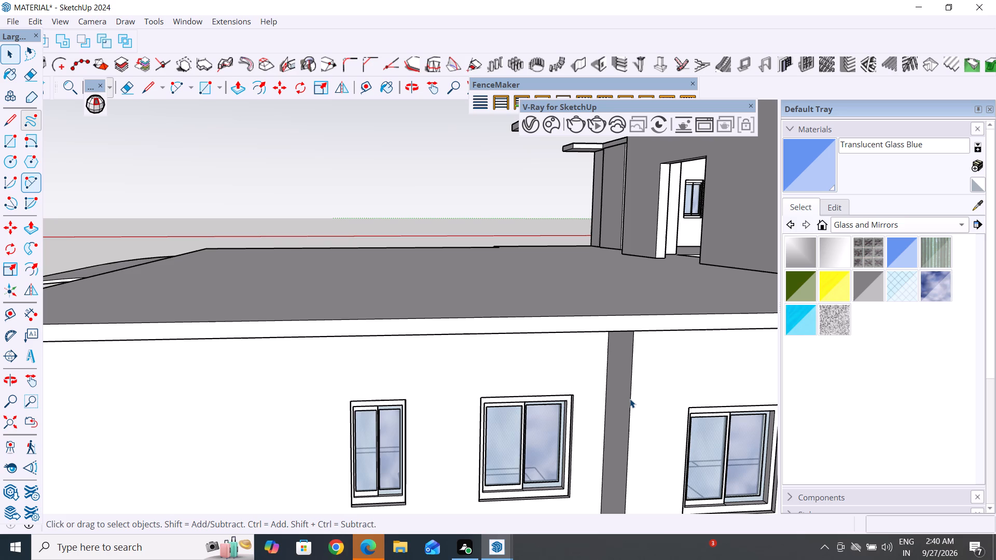
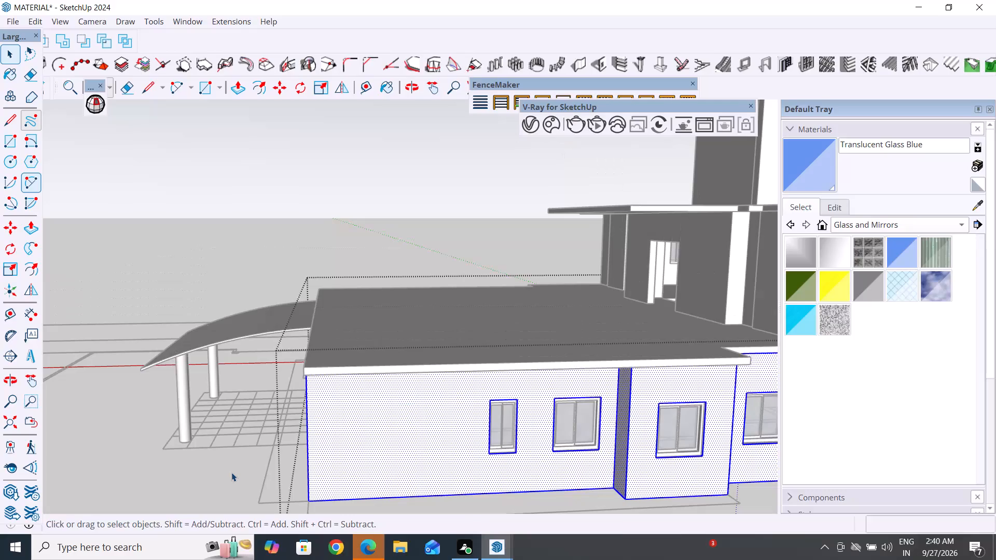
Close the wall group and examine the side windows, front porch and empty front window opening from outside.
drag(238, 469, 462, 483)
middle_drag(452, 427, 505, 493)
drag(579, 441, 613, 446)
drag(614, 446, 670, 435)
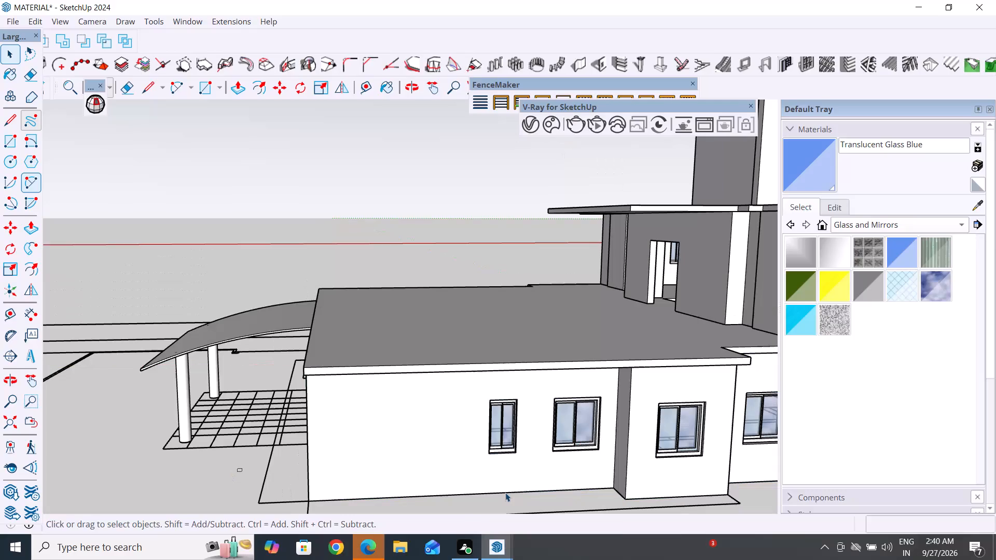
middle_drag(505, 493, 712, 425)
drag(712, 425, 562, 435)
drag(491, 425, 518, 401)
middle_drag(521, 402, 712, 425)
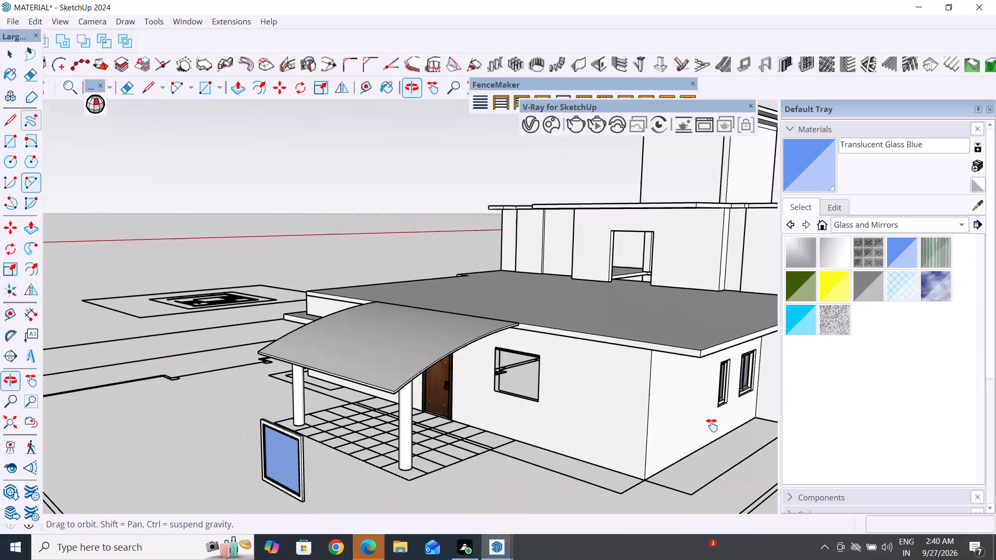
middle_drag(712, 425, 544, 411)
triple_click(544, 411)
triple_click(544, 411)
triple_click(544, 411)
double_click(544, 411)
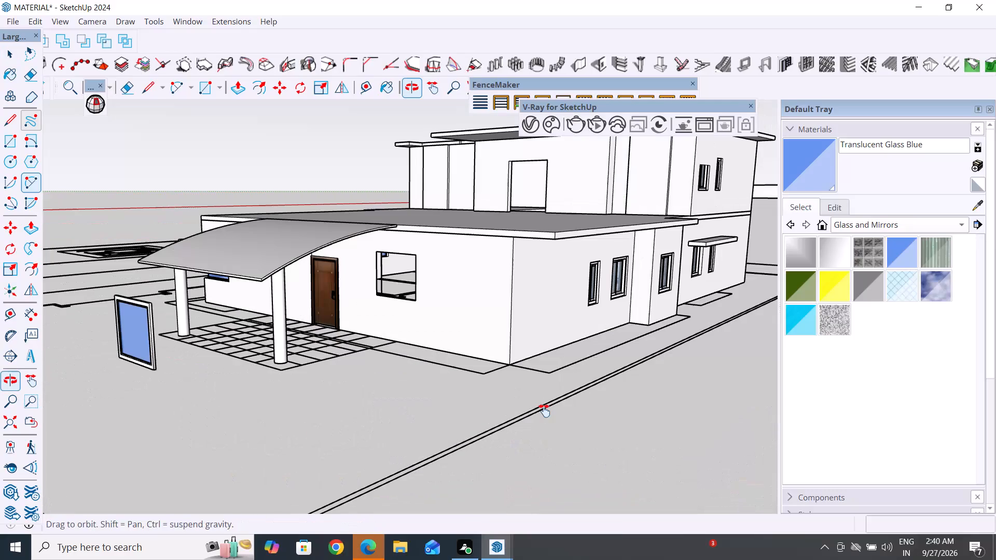
drag(344, 359, 345, 367)
scroll(345, 367, down, 4)
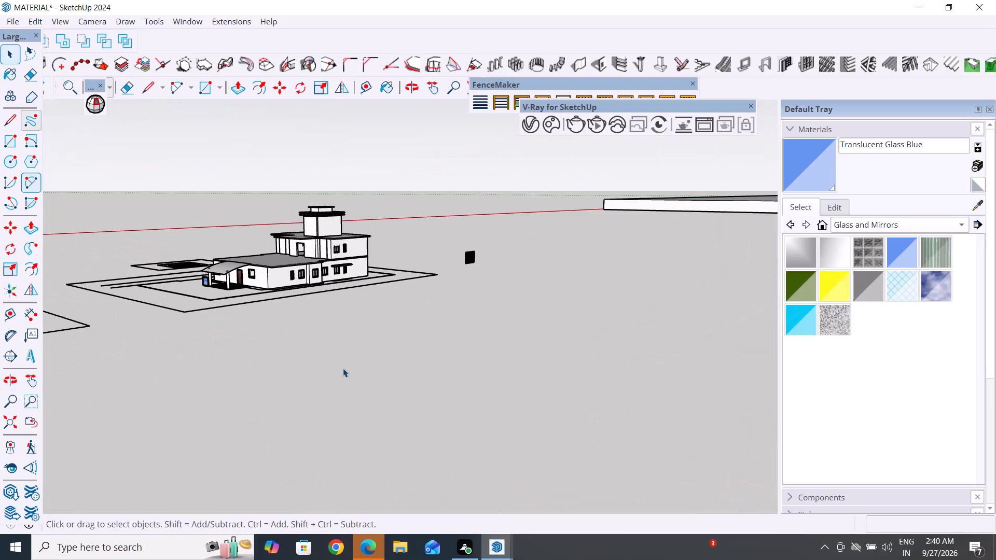
Examine the house's exterior elevation with the blue corner windows and grille windows on both floors.
drag(67, 134, 17, 64)
triple_click(11, 58)
double_click(11, 58)
click(311, 353)
drag(311, 353, 151, 281)
scroll(151, 281, up, 5)
double_click(151, 281)
drag(173, 295, 220, 330)
drag(225, 335, 263, 361)
drag(279, 371, 328, 389)
click(353, 396)
drag(358, 397, 365, 397)
drag(366, 397, 374, 397)
drag(374, 397, 379, 397)
triple_click(381, 397)
click(381, 397)
drag(381, 397, 341, 391)
click(311, 382)
double_click(306, 377)
drag(302, 376, 283, 376)
drag(271, 376, 253, 376)
triple_click(253, 376)
double_click(253, 376)
click(479, 374)
middle_drag(468, 372, 0, 300)
drag(457, 369, 411, 351)
drag(366, 324, 296, 304)
middle_drag(372, 214, 14, 259)
scroll(424, 271, up, 10)
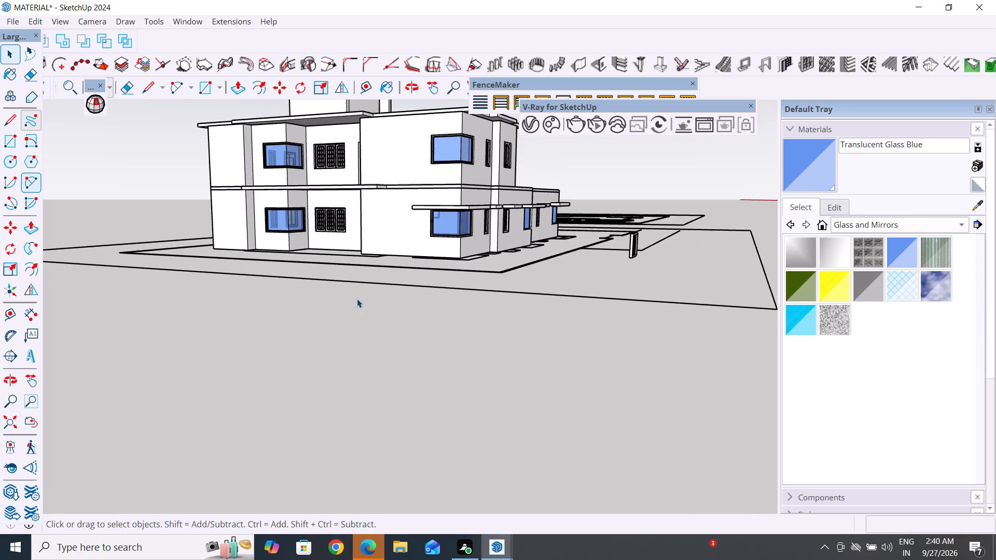
Inspect the grille windows and ground-floor rooms from close up and from below the house.
scroll(357, 299, up, 4)
middle_drag(366, 281, 410, 110)
scroll(345, 337, up, 7)
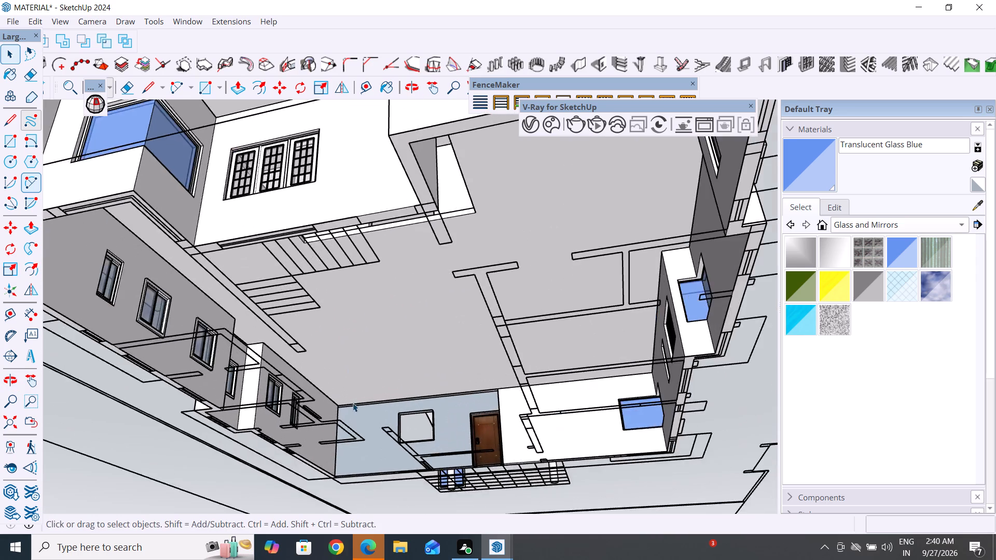
scroll(353, 403, up, 2)
middle_drag(370, 422, 404, 481)
scroll(420, 445, up, 2)
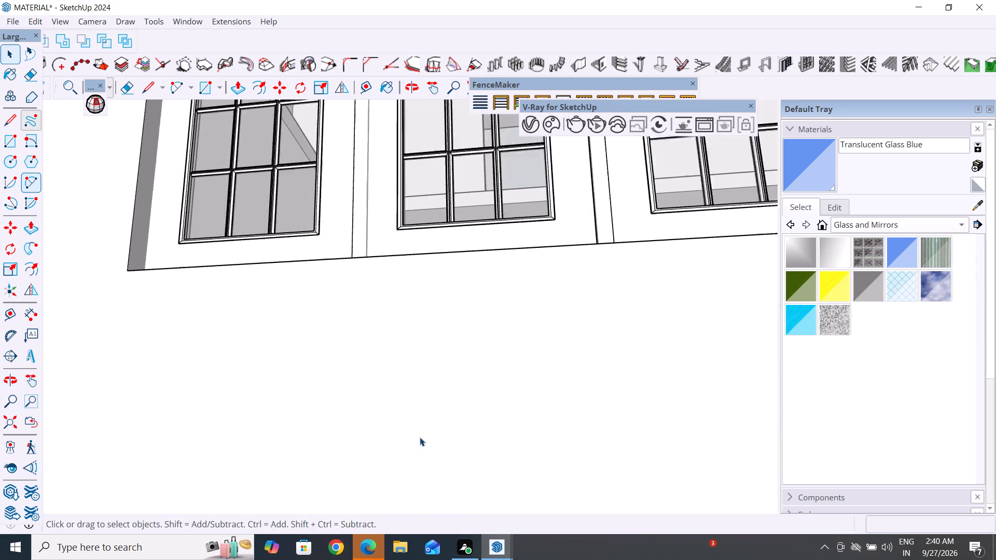
scroll(420, 437, up, 2)
middle_drag(425, 478, 453, 262)
scroll(430, 242, down, 7)
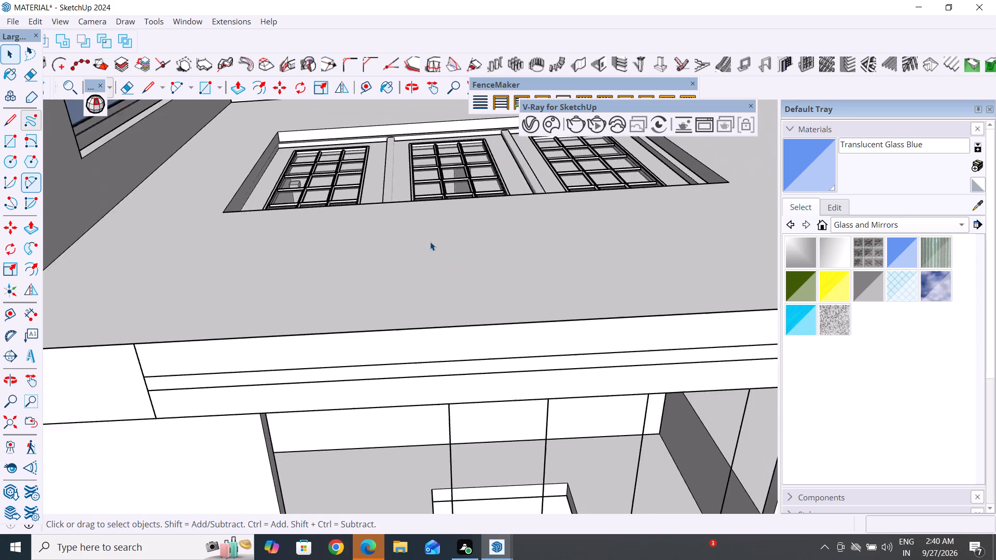
scroll(430, 242, down, 5)
scroll(432, 427, up, 7)
middle_drag(469, 388, 465, 472)
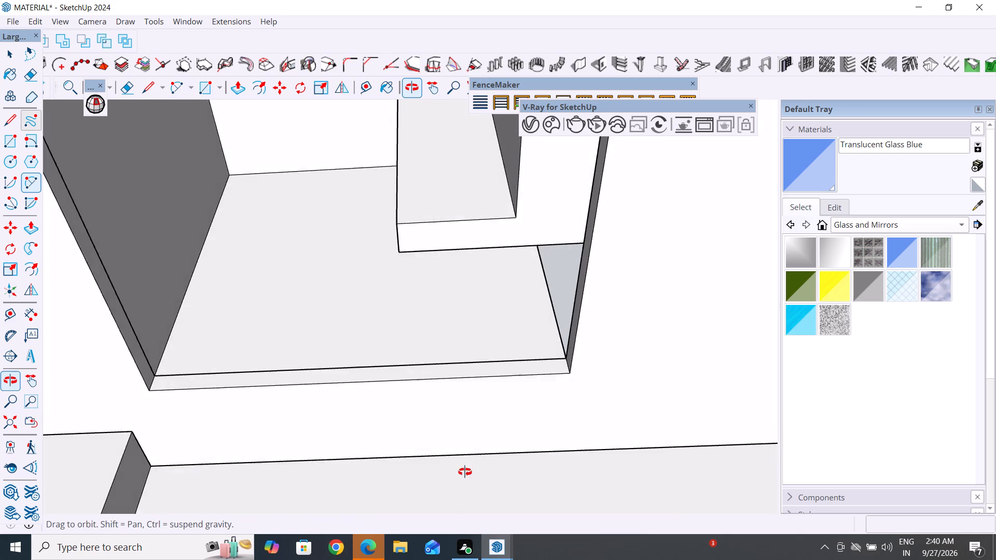
middle_drag(465, 472, 464, 526)
scroll(447, 264, down, 20)
scroll(447, 264, down, 2)
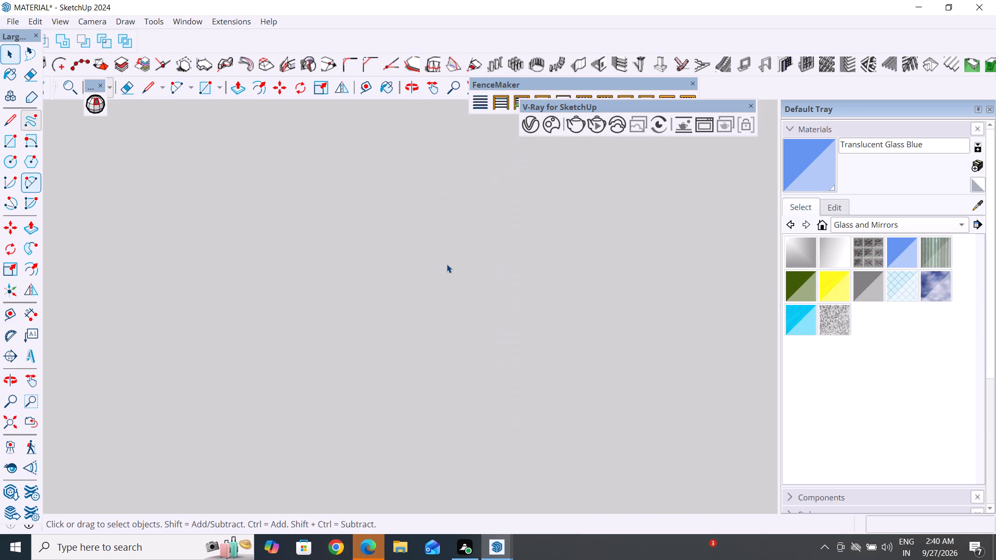
scroll(447, 264, down, 6)
scroll(394, 286, down, 2)
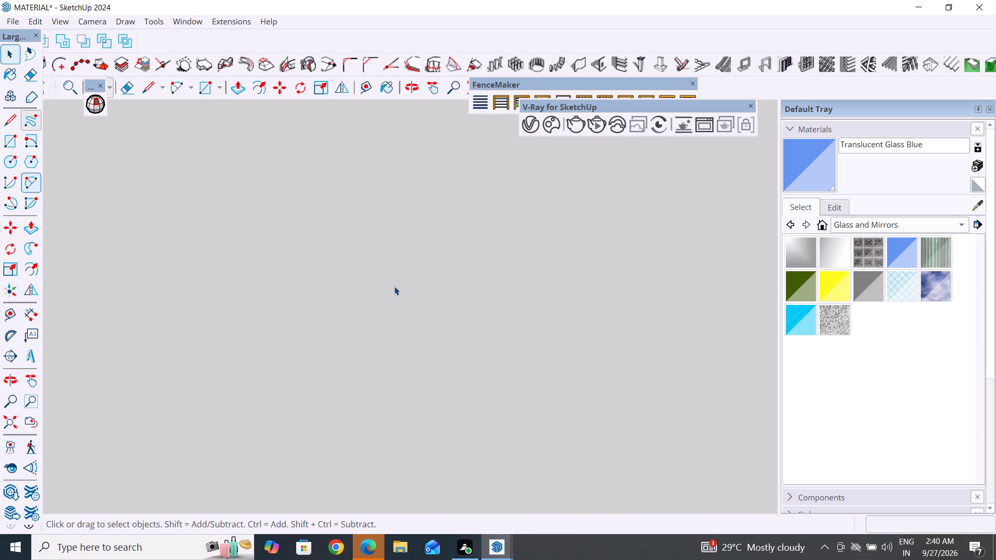
scroll(394, 286, down, 10)
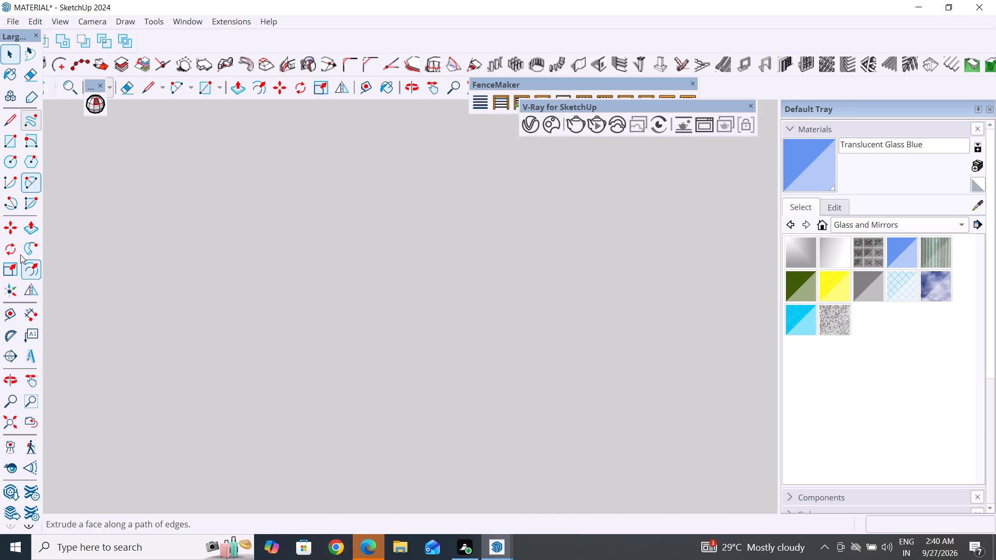
Fit the entire model in view and locate the house beyond the large panels along the red axis.
click(12, 418)
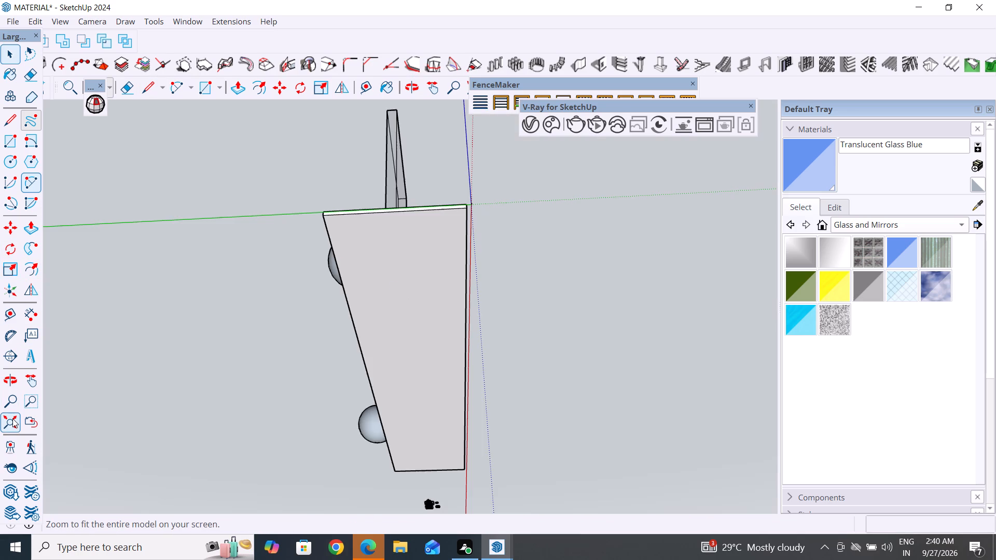
scroll(407, 439, down, 12)
middle_drag(440, 453, 223, 516)
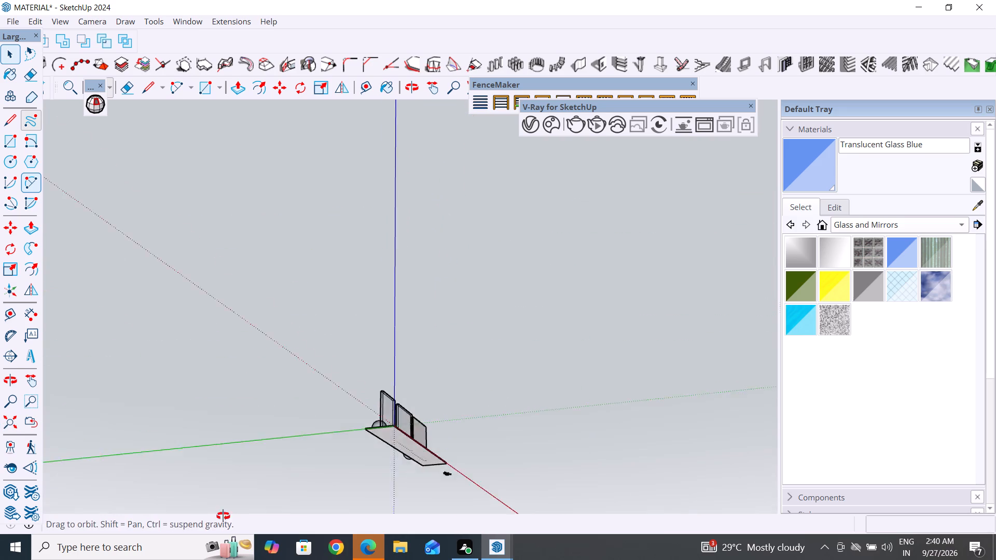
middle_drag(223, 516, 132, 559)
scroll(410, 480, up, 20)
scroll(410, 480, up, 3)
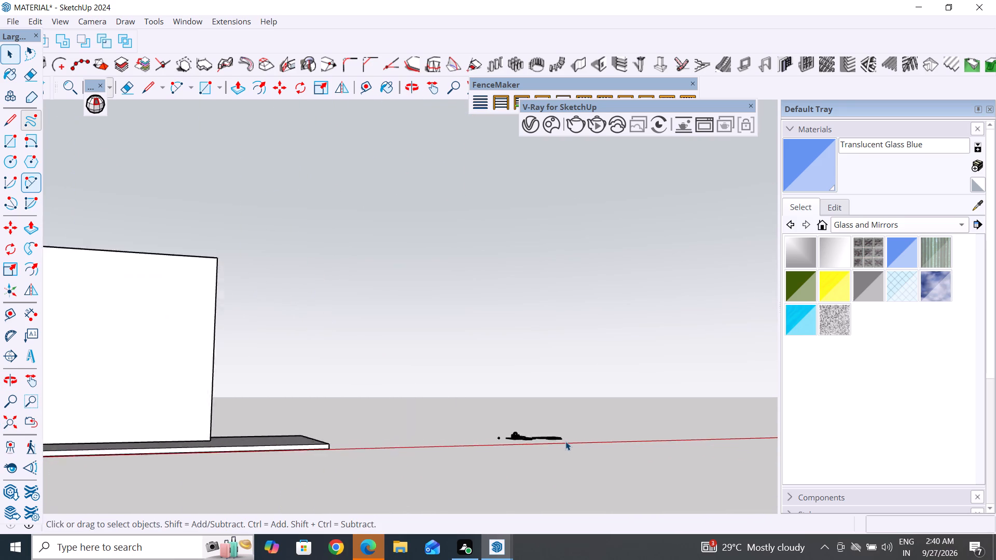
scroll(565, 441, up, 20)
scroll(565, 441, up, 12)
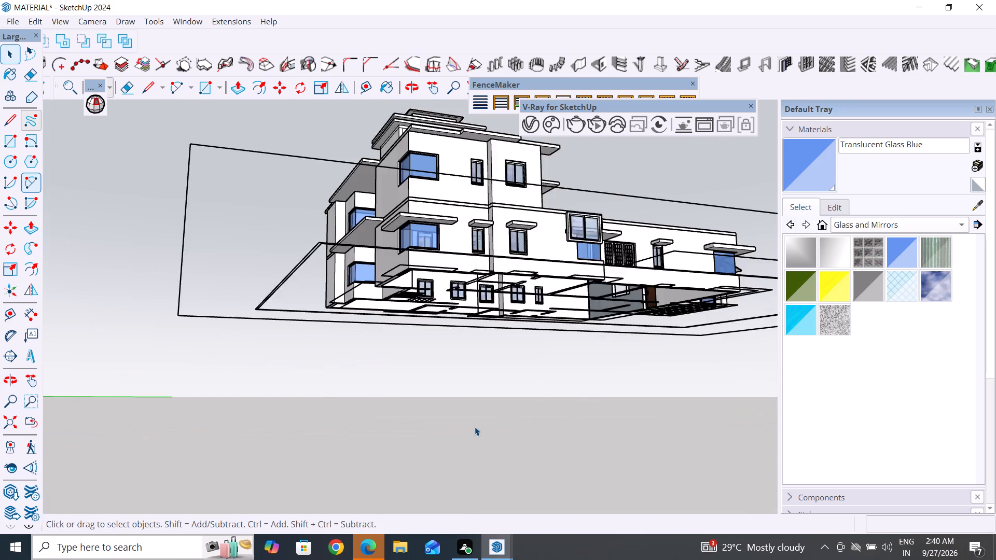
scroll(475, 427, up, 1)
click(475, 427)
middle_drag(523, 407, 466, 415)
scroll(500, 412, up, 1)
drag(433, 415, 439, 415)
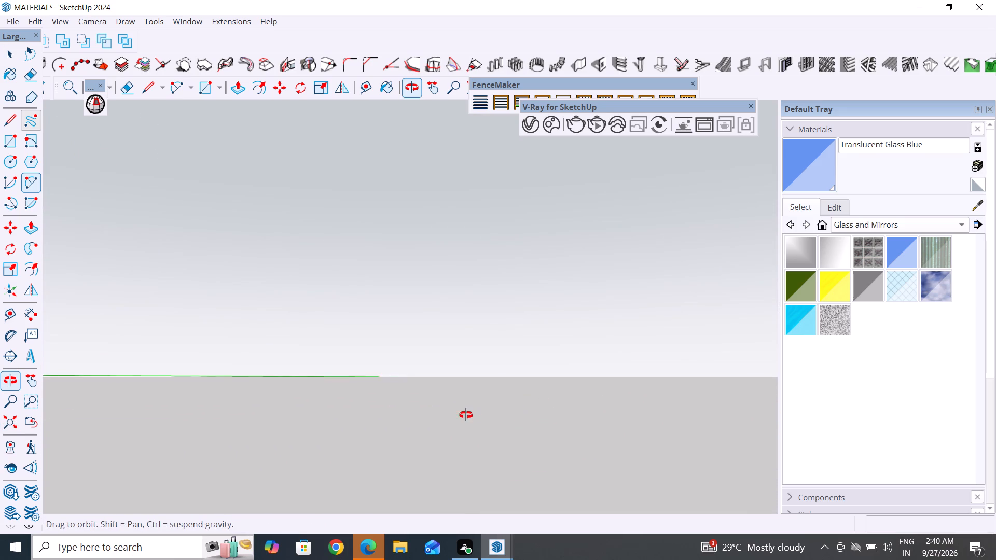
middle_drag(466, 415, 512, 407)
scroll(477, 464, down, 10)
click(477, 464)
click(477, 460)
scroll(477, 460, down, 5)
triple_click(477, 460)
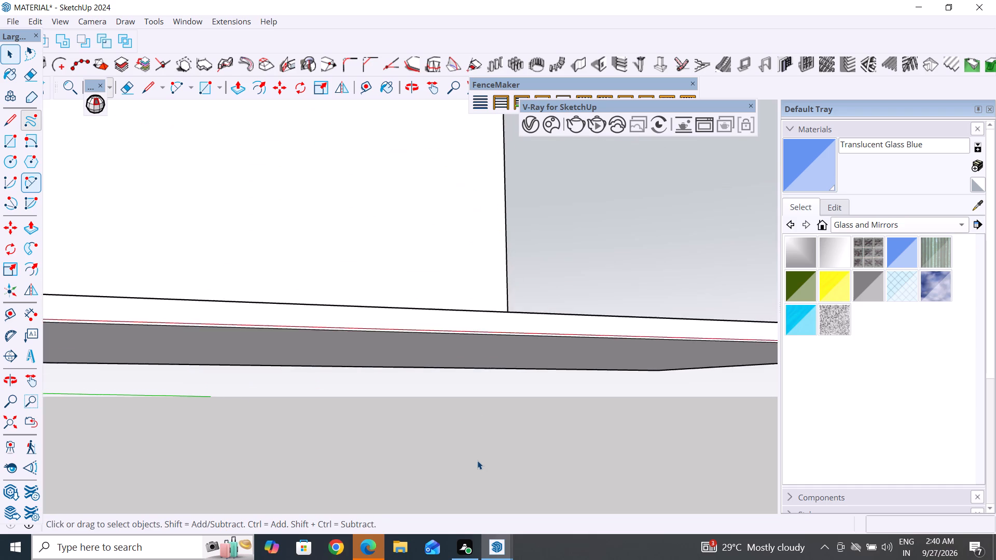
scroll(477, 460, down, 5)
click(477, 460)
scroll(477, 460, down, 9)
triple_click(477, 460)
click(476, 456)
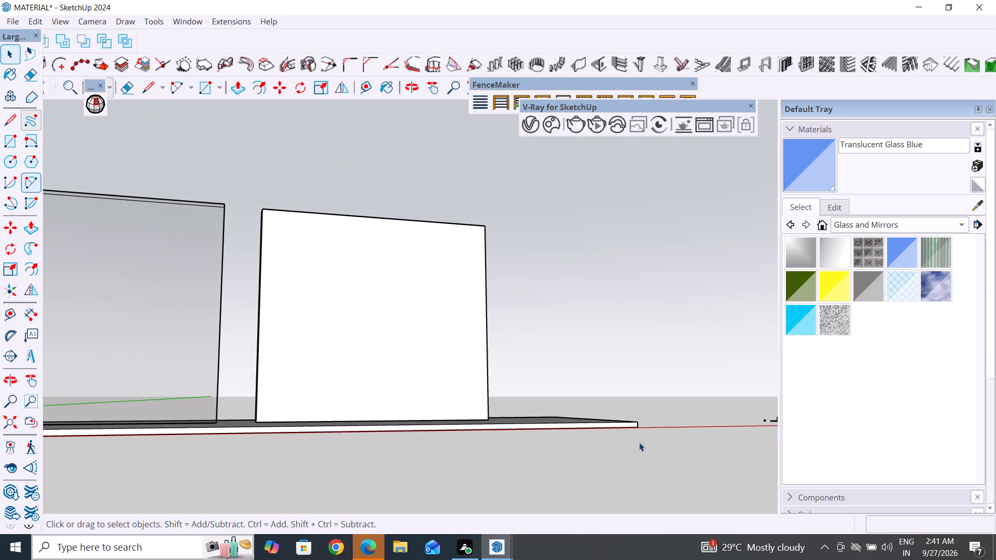
middle_drag(642, 442, 635, 442)
drag(469, 429, 422, 419)
drag(421, 419, 410, 419)
scroll(409, 419, down, 6)
triple_click(409, 419)
double_click(409, 419)
scroll(409, 419, down, 5)
drag(409, 419, 454, 428)
drag(558, 437, 597, 437)
scroll(597, 437, up, 5)
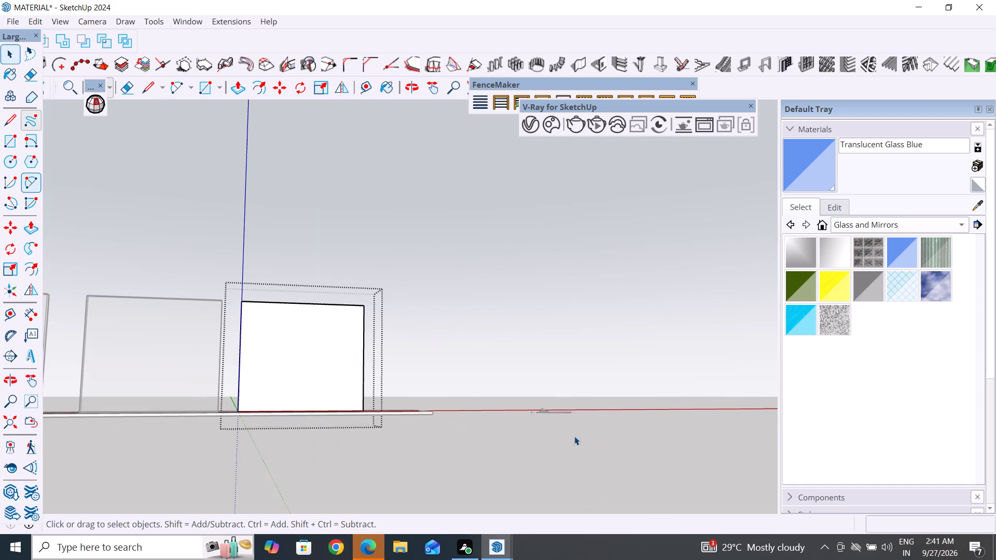
click(566, 436)
drag(566, 436, 563, 431)
drag(560, 426, 559, 422)
scroll(560, 425, up, 6)
triple_click(559, 422)
scroll(548, 412, up, 8)
double_click(547, 412)
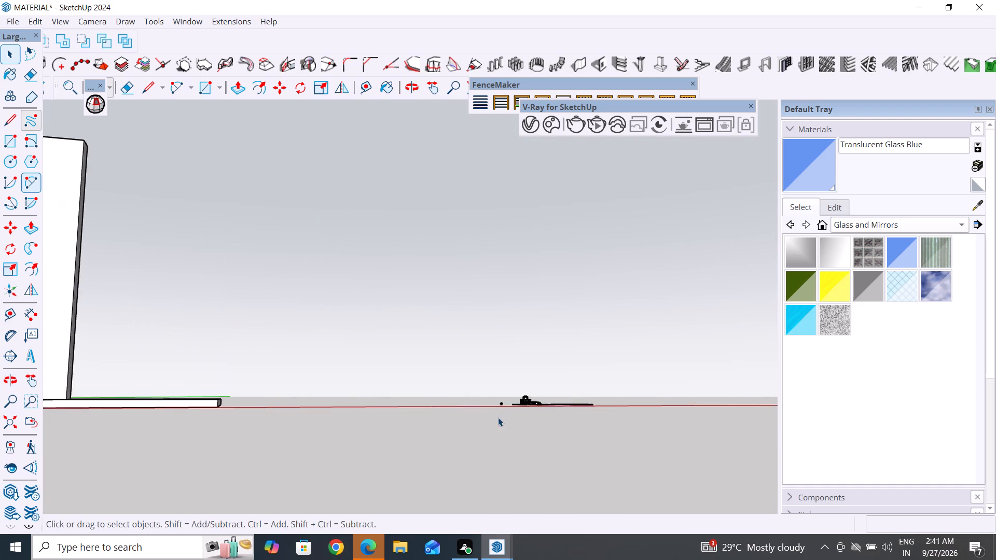
scroll(498, 417, up, 20)
scroll(498, 417, up, 4)
click(558, 408)
click(554, 407)
double_click(551, 404)
drag(551, 404, 536, 401)
triple_click(512, 400)
click(507, 394)
triple_click(502, 385)
scroll(497, 382, up, 4)
click(494, 380)
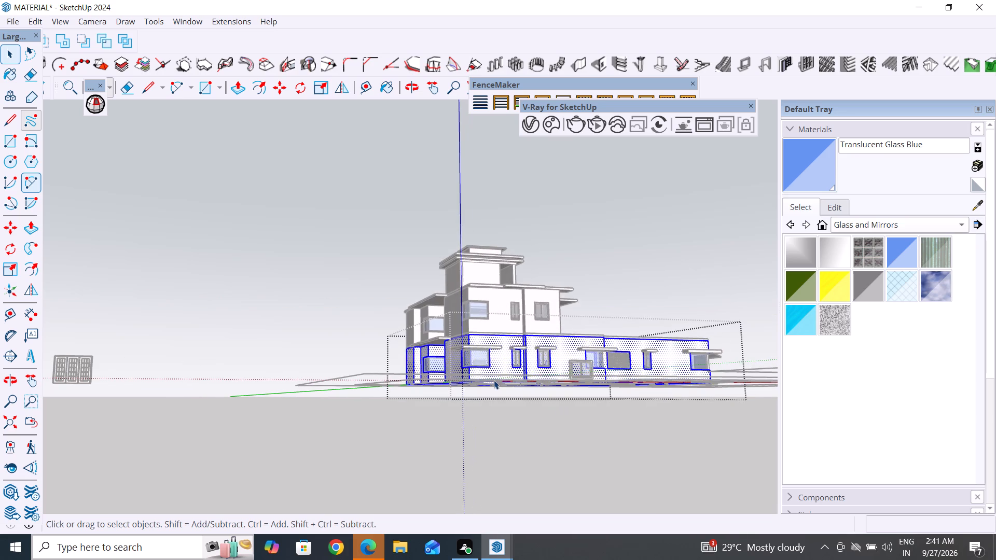
Examine the underside and surrounding elevations of the house, including its open ground-floor layout and plot outline.
drag(482, 445, 486, 458)
double_click(493, 455)
drag(493, 455, 482, 438)
double_click(478, 435)
middle_drag(478, 435, 602, 202)
click(478, 435)
drag(479, 432, 490, 422)
drag(494, 418, 500, 416)
drag(558, 381, 566, 373)
drag(580, 357, 601, 322)
drag(605, 306, 611, 258)
drag(611, 251, 611, 237)
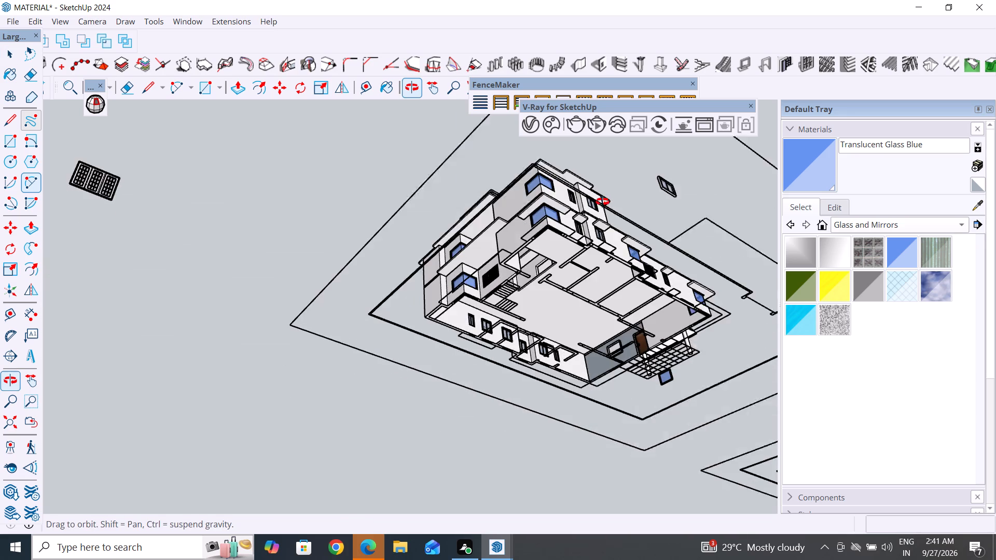
middle_drag(602, 202, 601, 198)
middle_drag(594, 250, 308, 240)
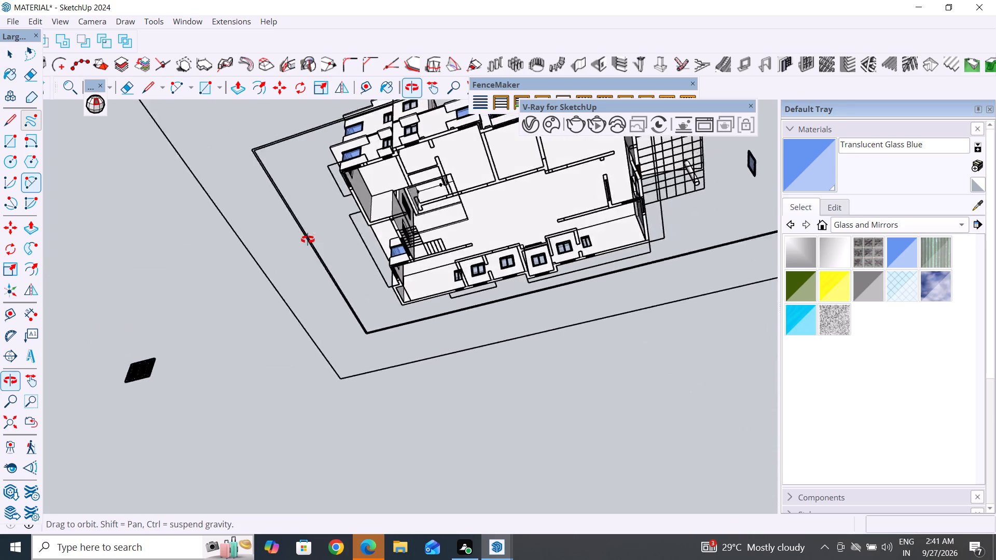
middle_drag(308, 240, 0, 324)
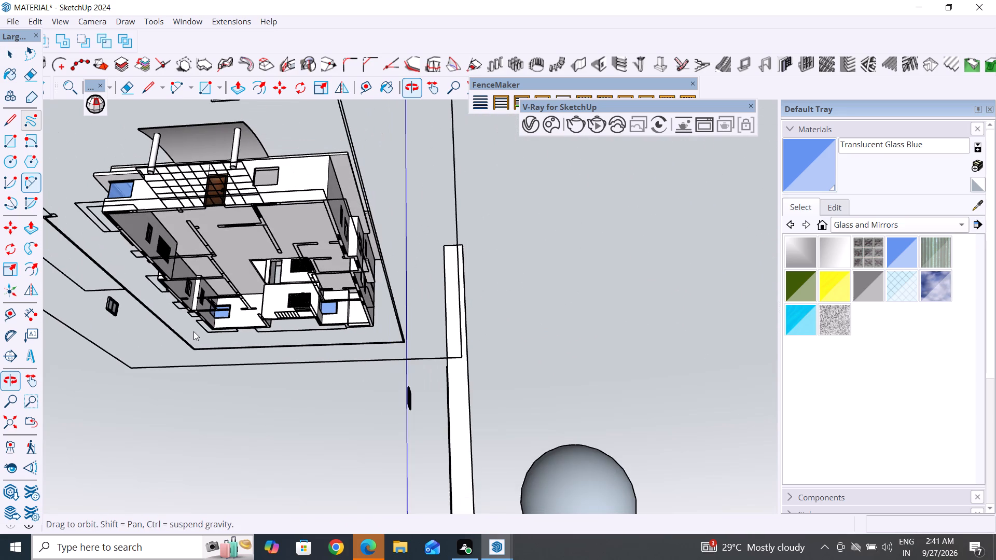
scroll(292, 381, up, 1)
middle_drag(279, 377, 100, 333)
scroll(164, 306, up, 3)
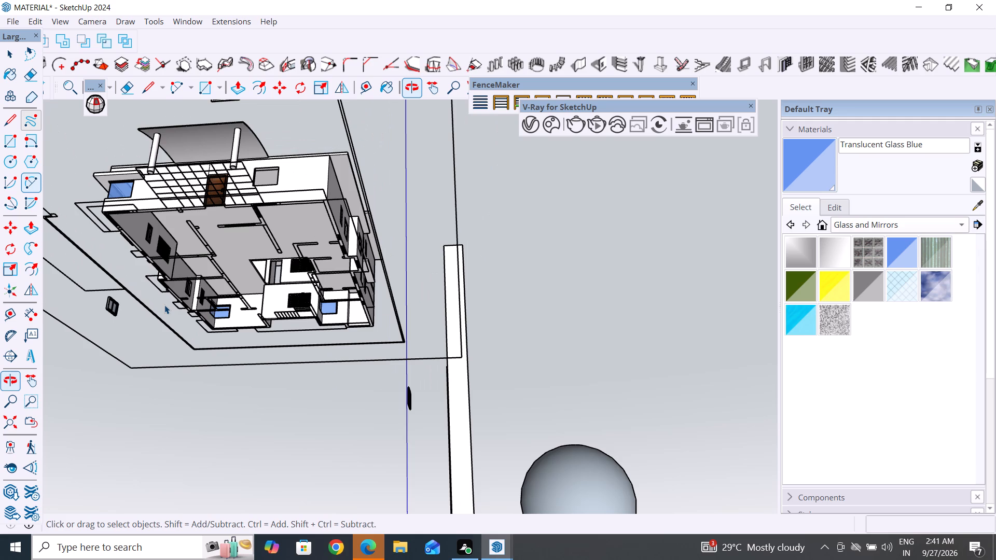
scroll(164, 305, up, 1)
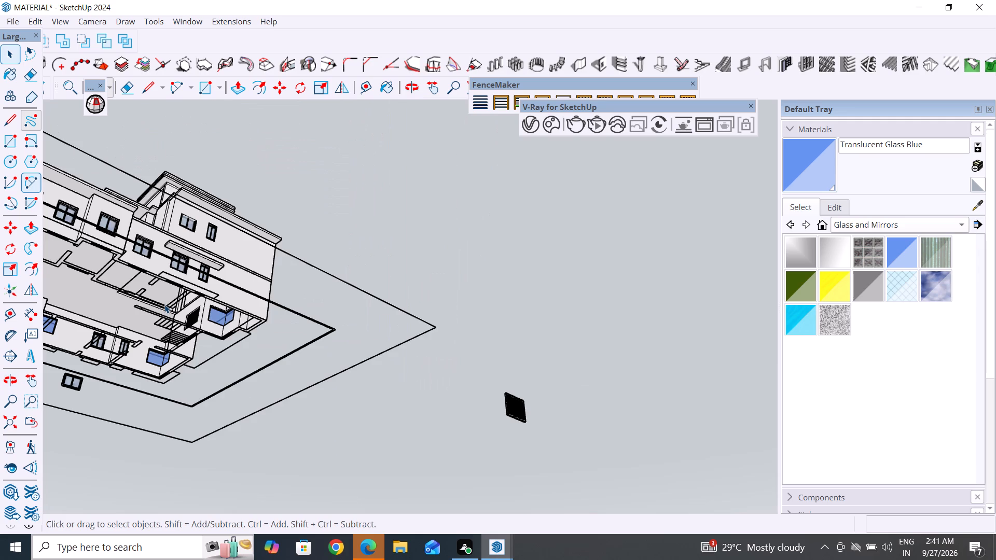
scroll(159, 394, down, 4)
middle_drag(171, 396, 297, 406)
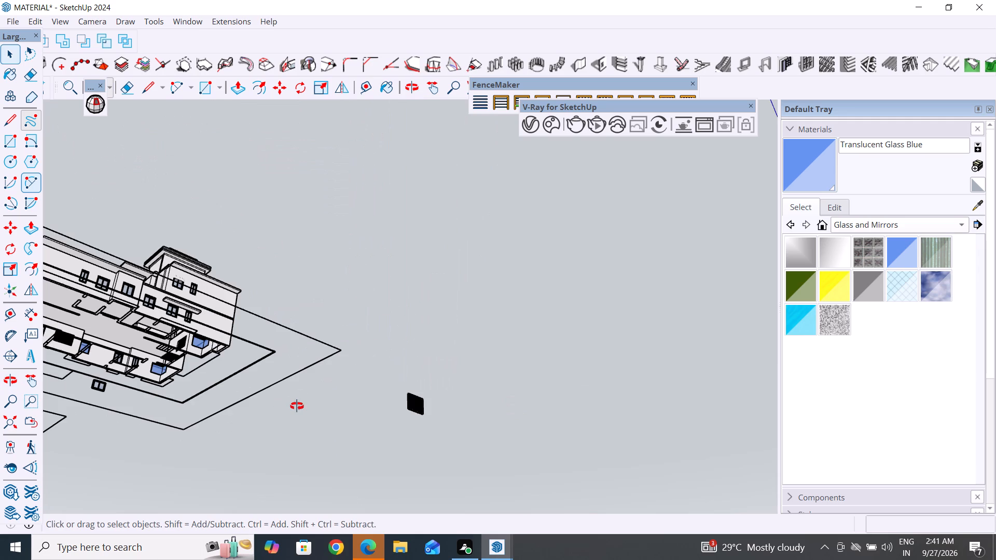
middle_drag(297, 406, 657, 453)
scroll(394, 302, up, 3)
middle_drag(321, 352, 419, 376)
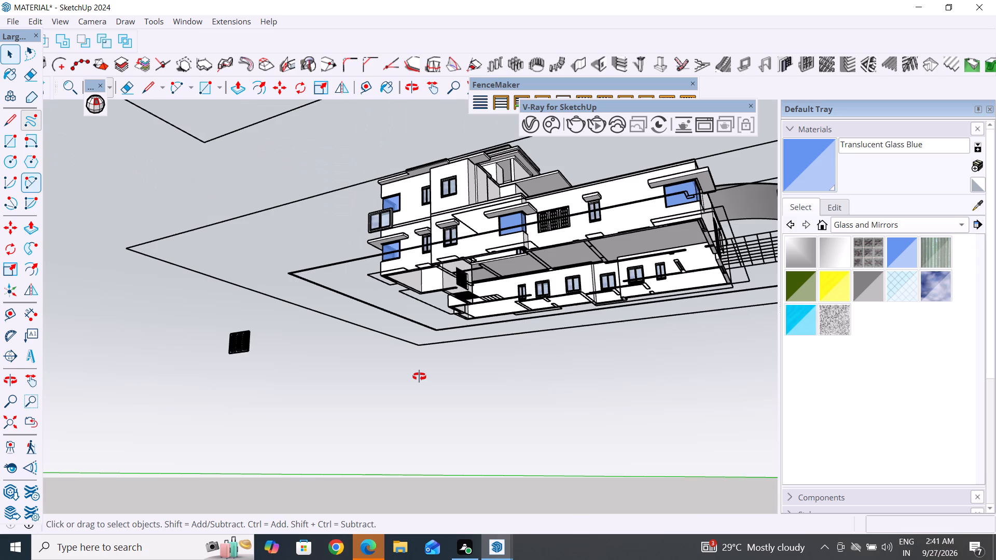
middle_drag(419, 376, 623, 388)
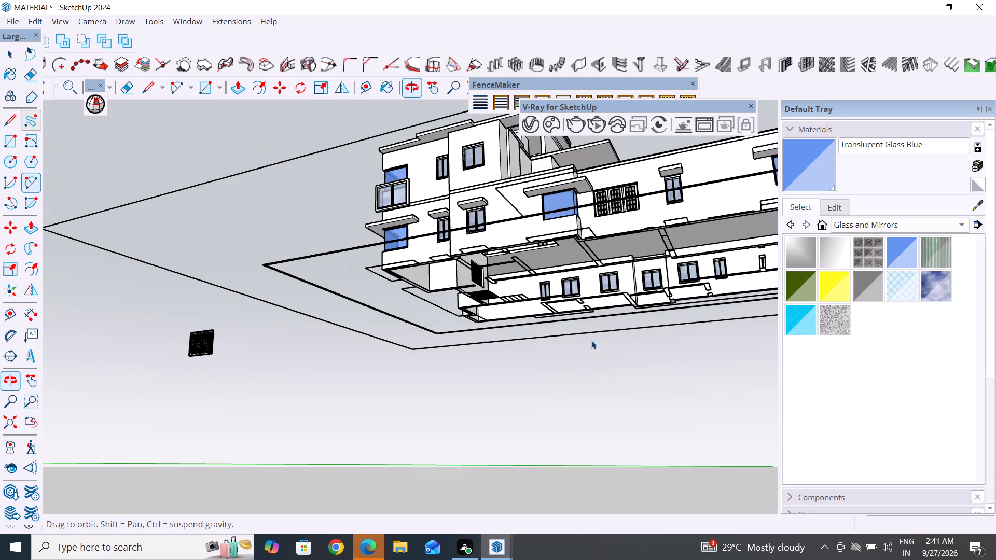
Examine the ground-floor interior from inside, focusing on the blue-grey wall with the empty window opening and wooden door.
scroll(576, 289, up, 5)
scroll(533, 274, up, 9)
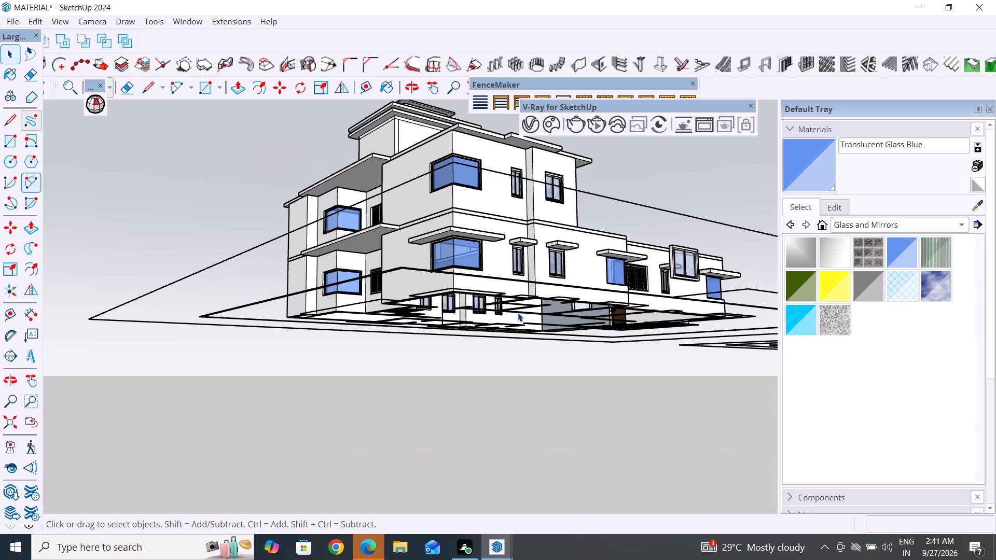
scroll(518, 313, up, 10)
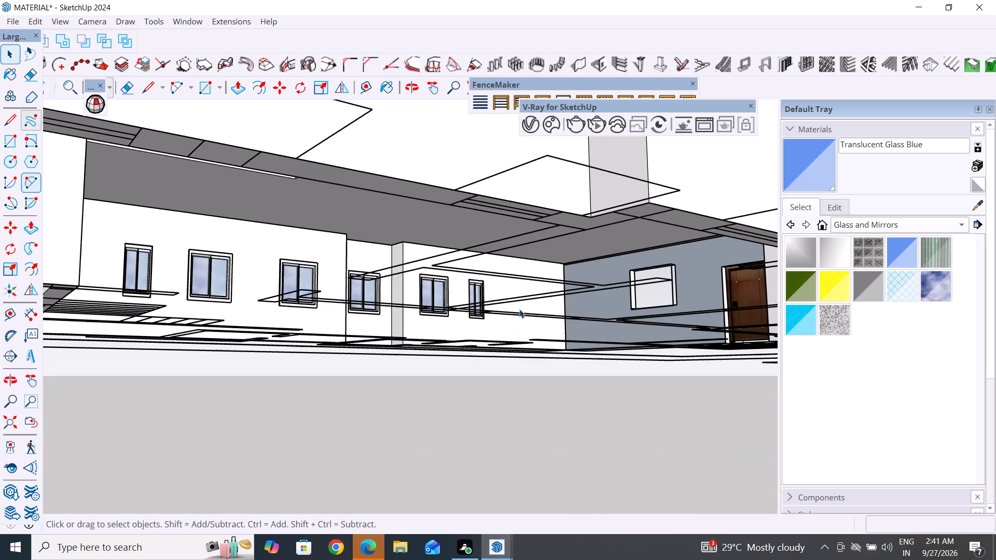
middle_drag(622, 293, 635, 304)
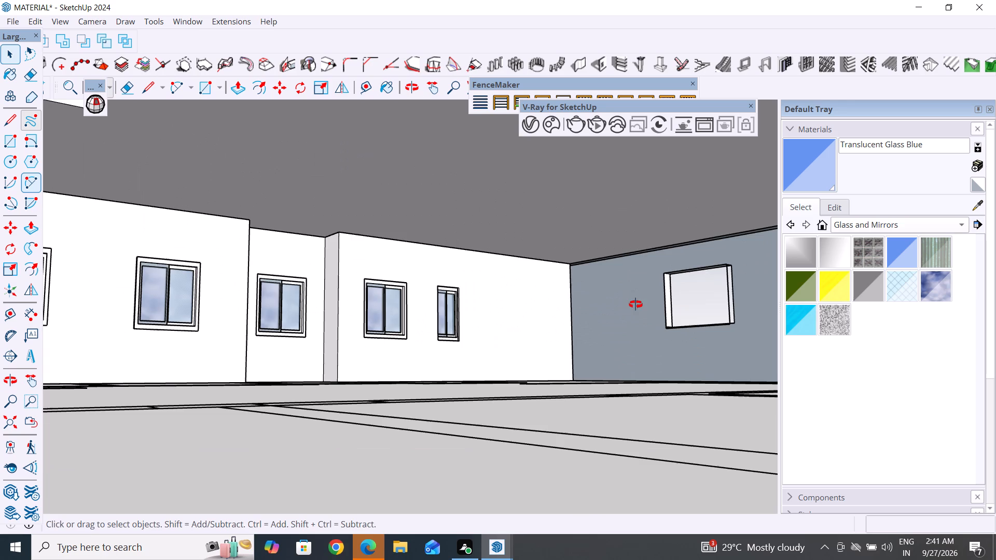
middle_drag(635, 304, 694, 326)
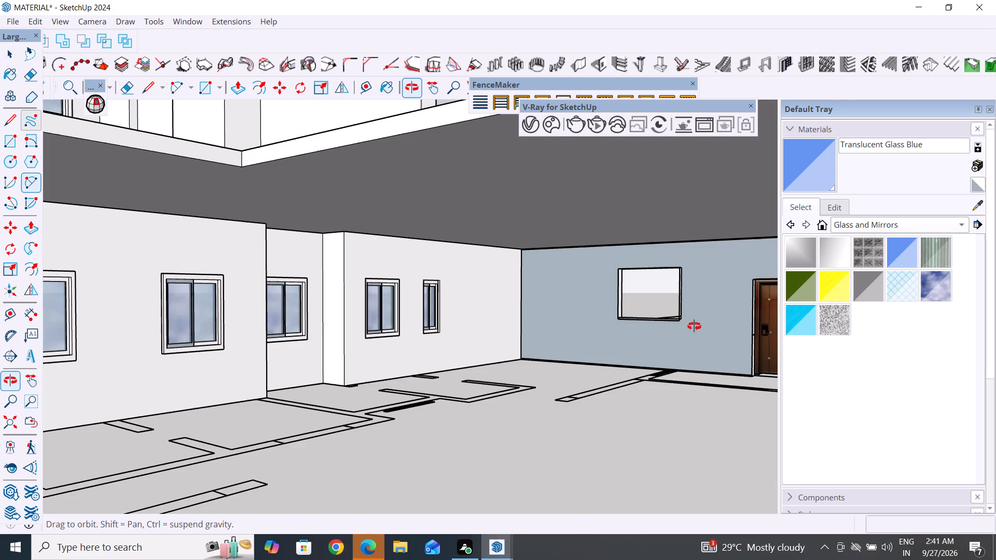
Back out of the room and examine the exterior corner with the blue glass corner windows on both floors.
scroll(415, 389, down, 4)
scroll(415, 389, up, 3)
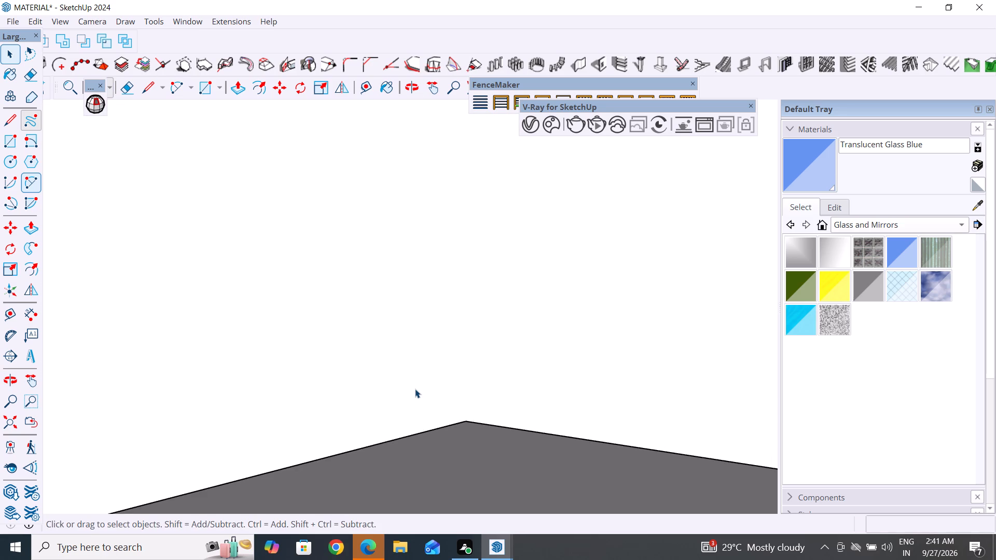
scroll(415, 389, up, 1)
scroll(415, 389, down, 7)
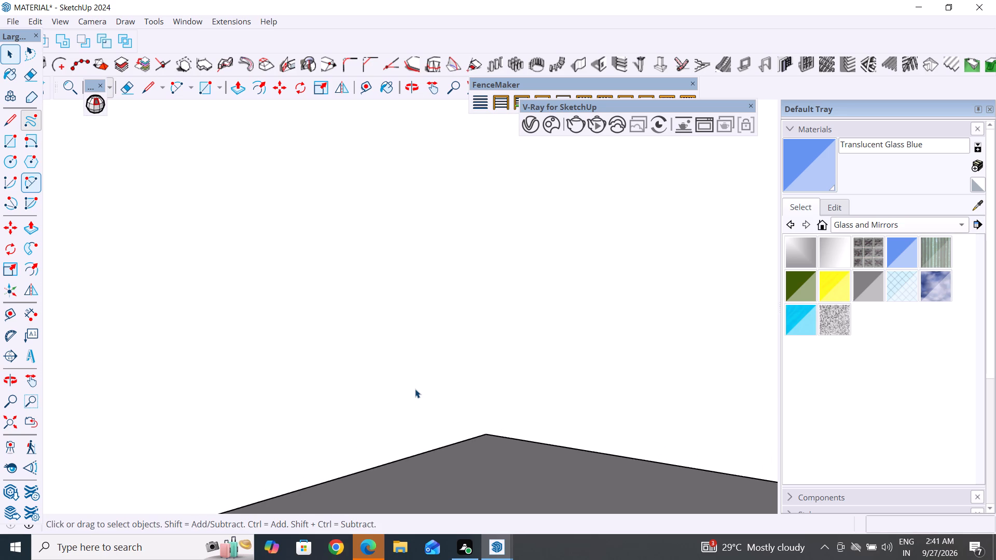
scroll(415, 389, down, 12)
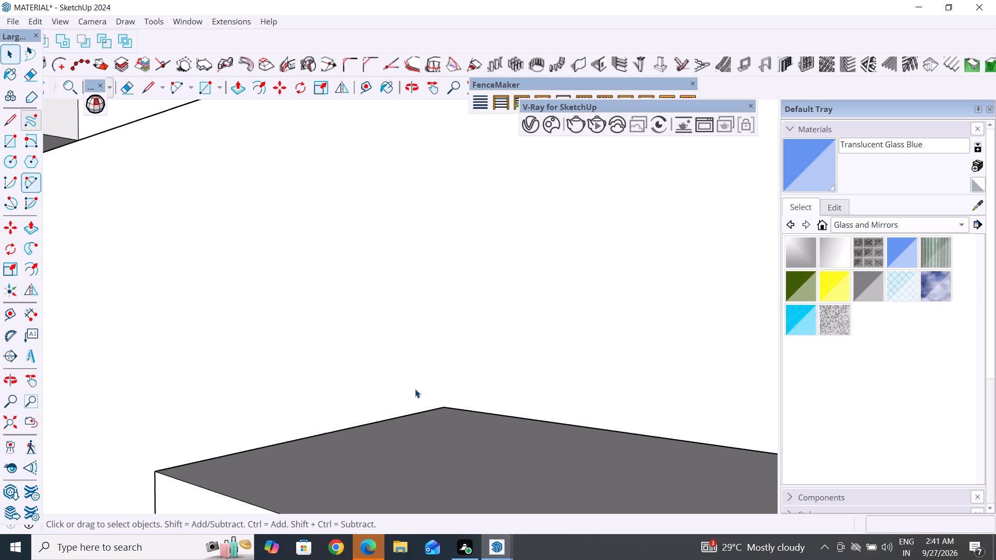
scroll(415, 389, down, 4)
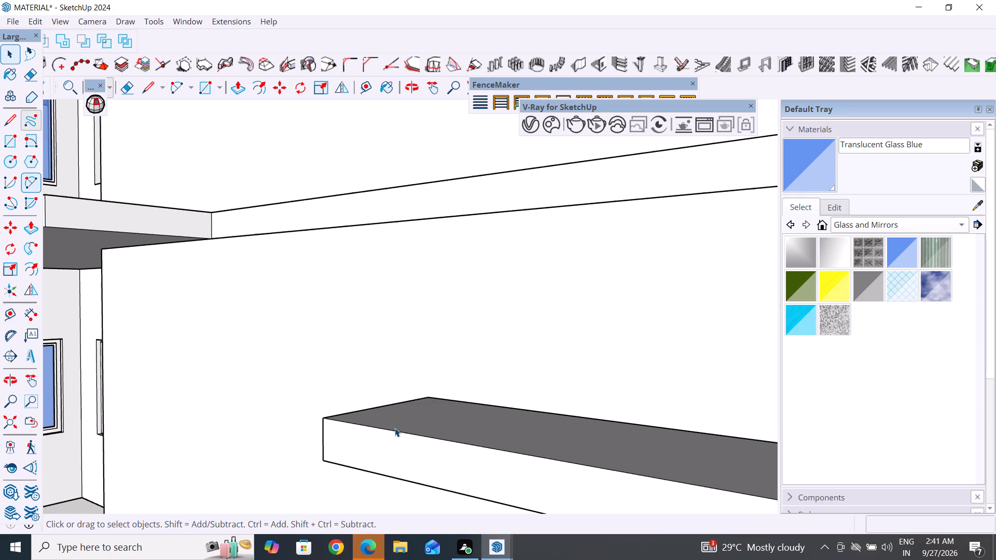
scroll(359, 301, down, 15)
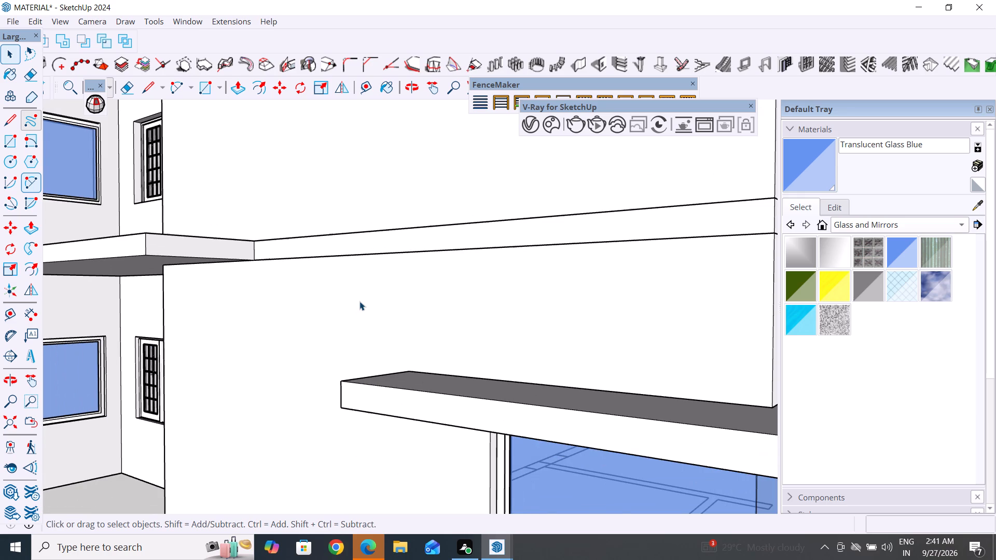
scroll(359, 301, down, 7)
middle_drag(307, 465, 385, 405)
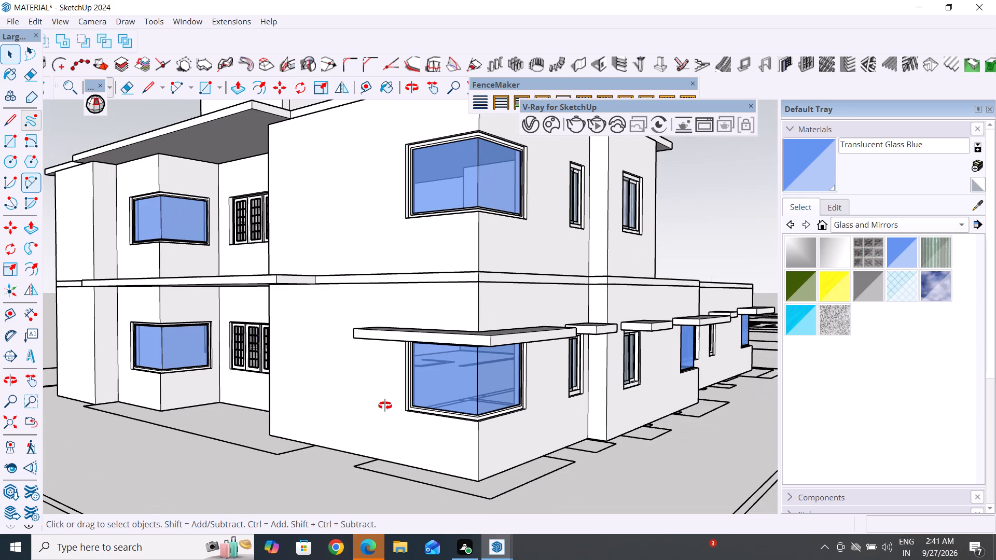
middle_drag(385, 405, 344, 367)
Draw a rectangle about 10' by 18' 11 3/16" over the blue-grey interior wall, from its upper corner to the foot of the door frame.
scroll(391, 431, up, 9)
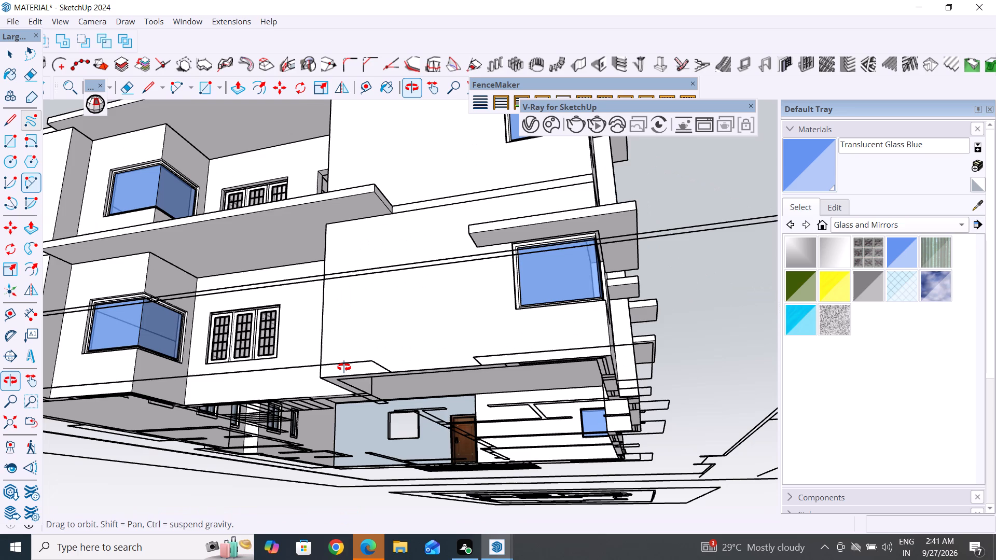
middle_drag(502, 415, 514, 458)
scroll(504, 438, up, 4)
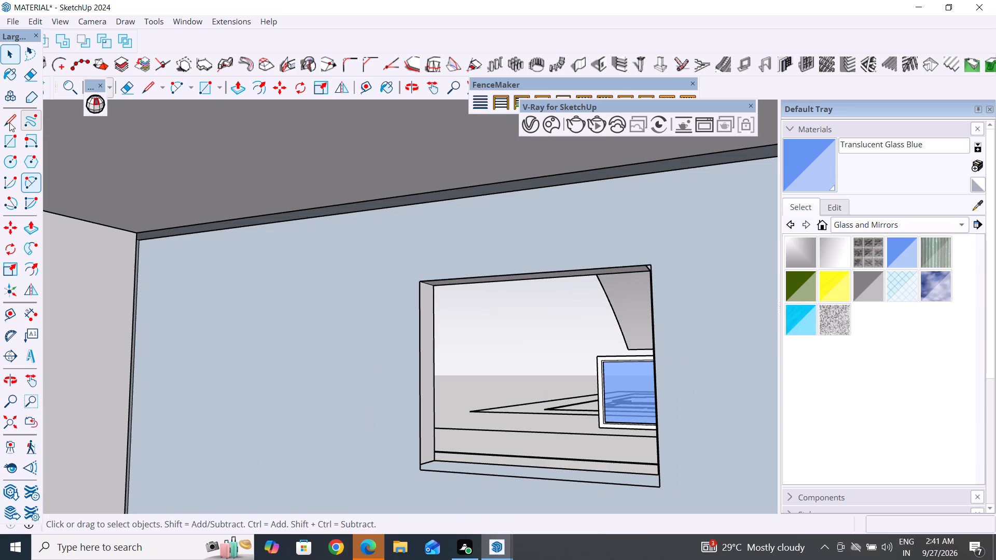
click(9, 122)
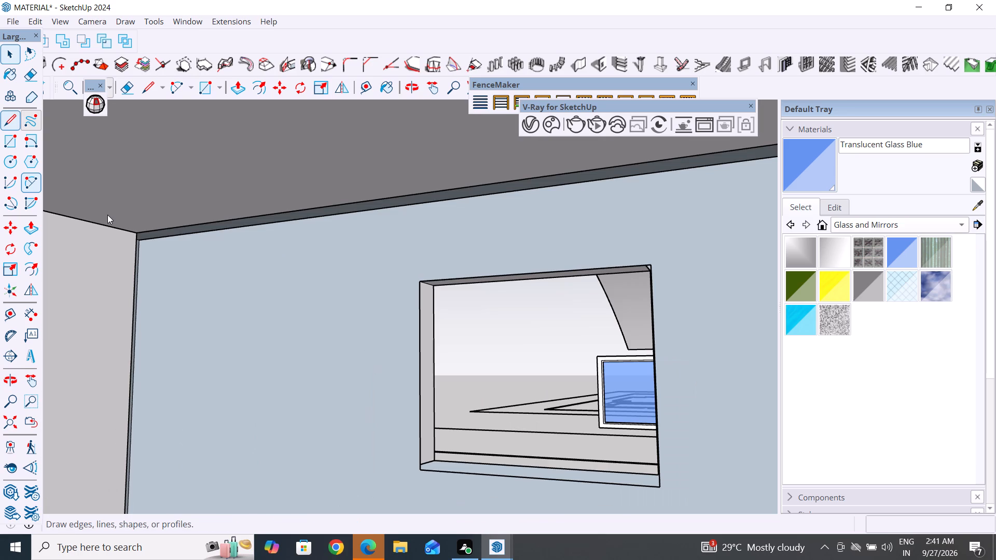
click(7, 142)
click(136, 232)
scroll(136, 232, down, 13)
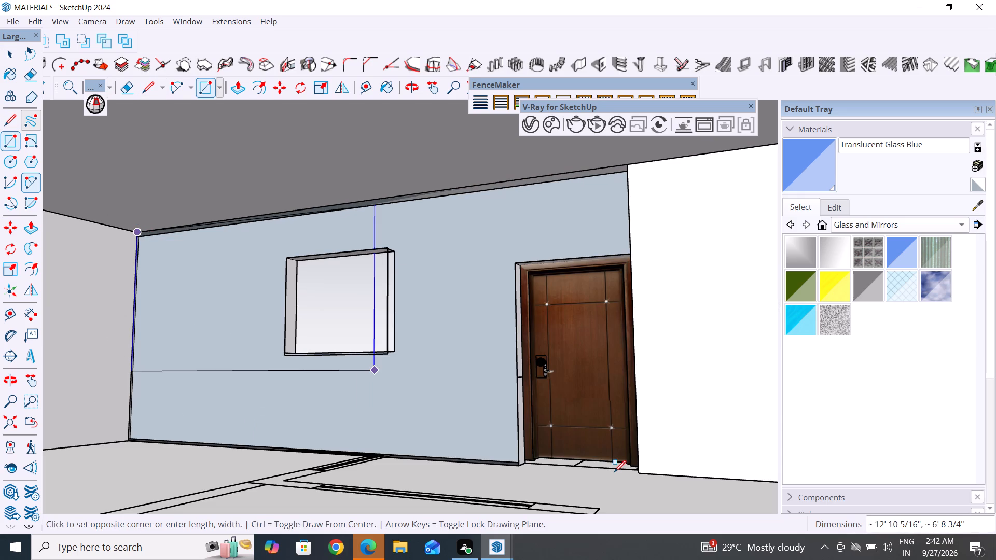
click(518, 468)
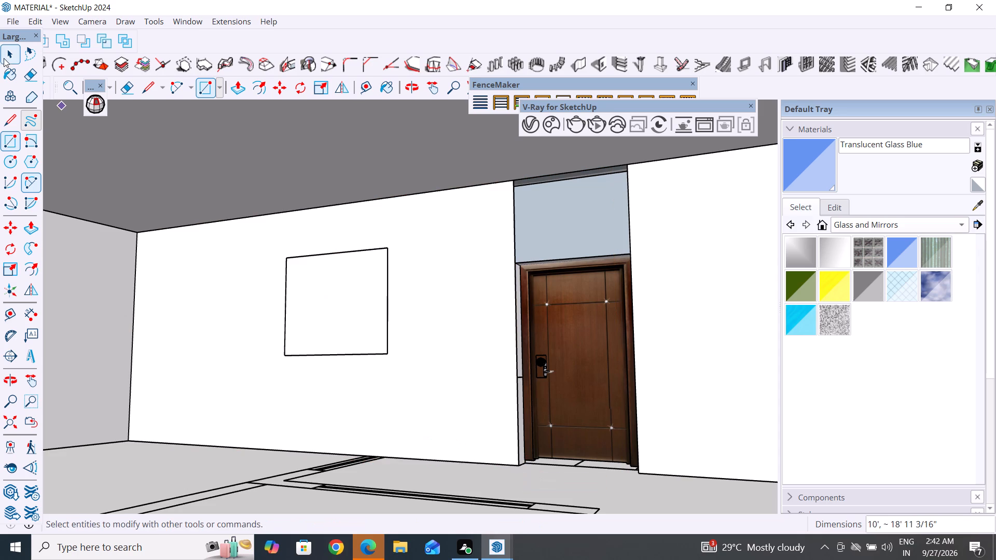
Trace the window outline on the new wall face with a 4' 1 3/8" by 4' 10 1/8" rectangle and delete the enclosed face.
click(4, 58)
click(316, 321)
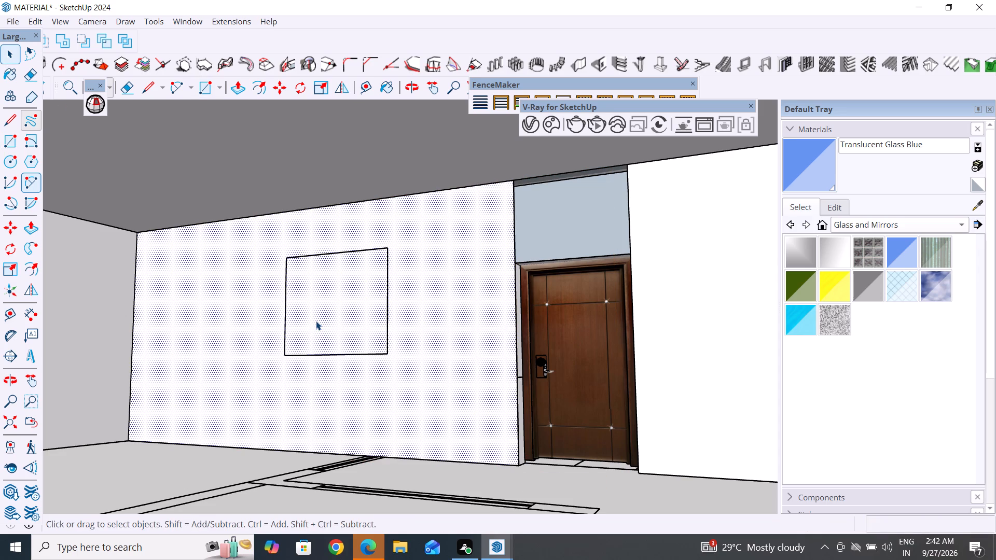
click(5, 146)
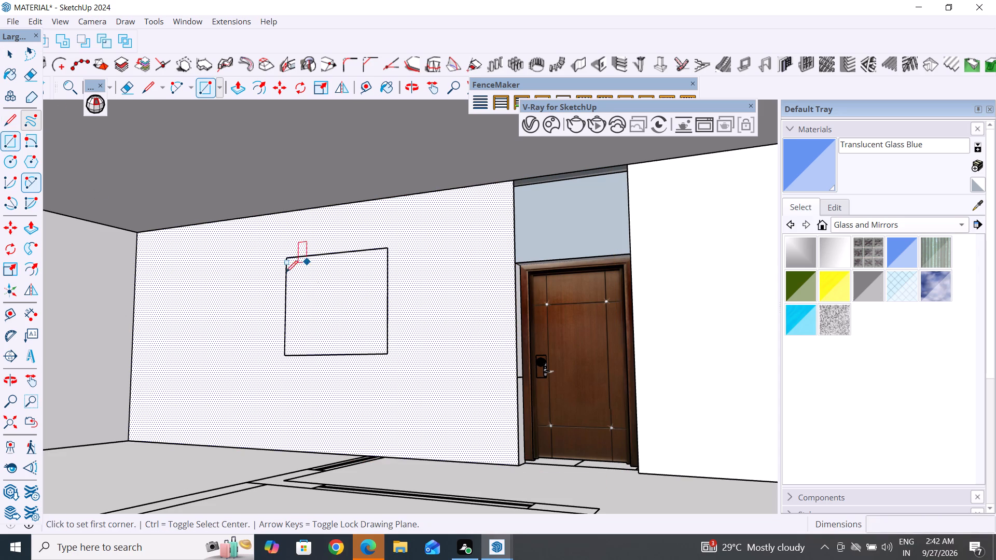
click(287, 261)
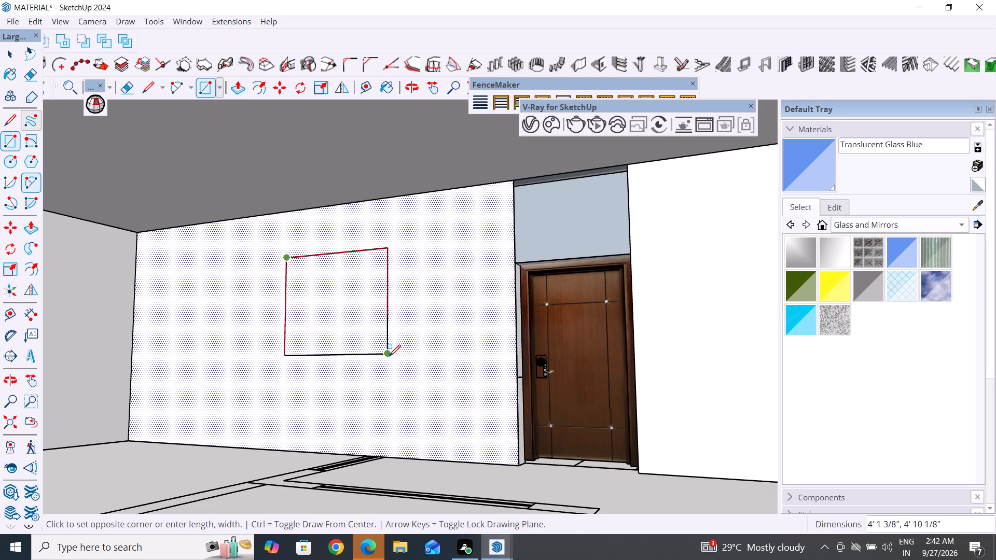
click(389, 356)
click(6, 54)
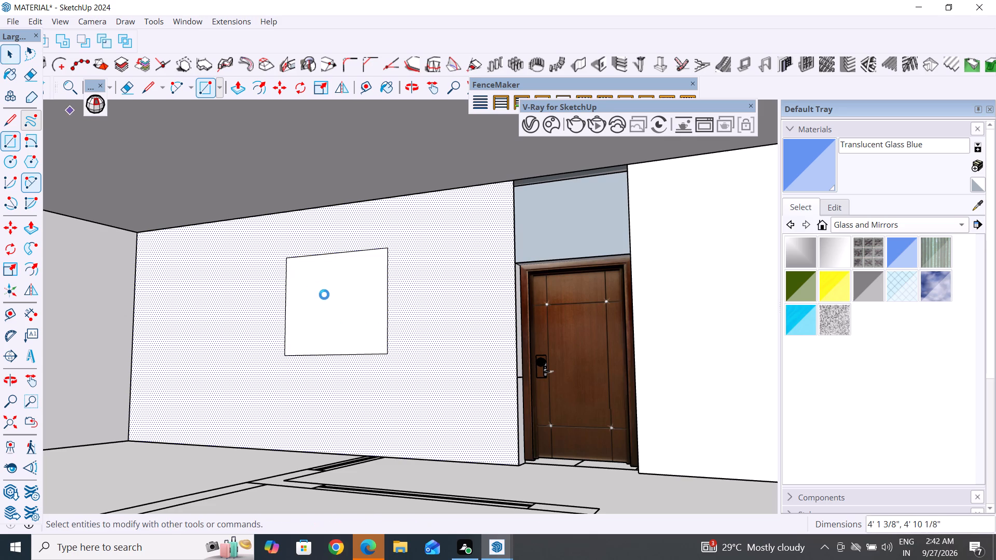
click(326, 296)
click(329, 301)
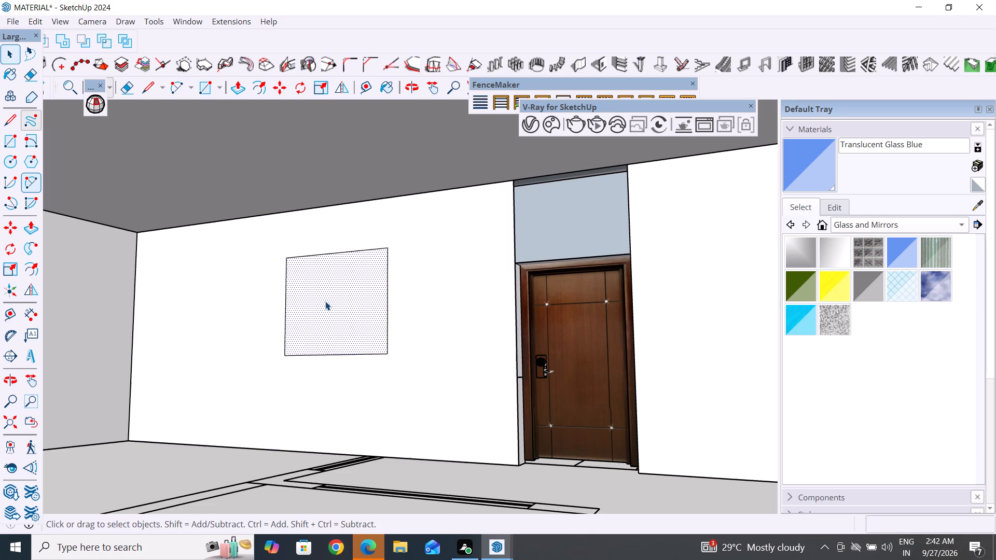
key(Delete)
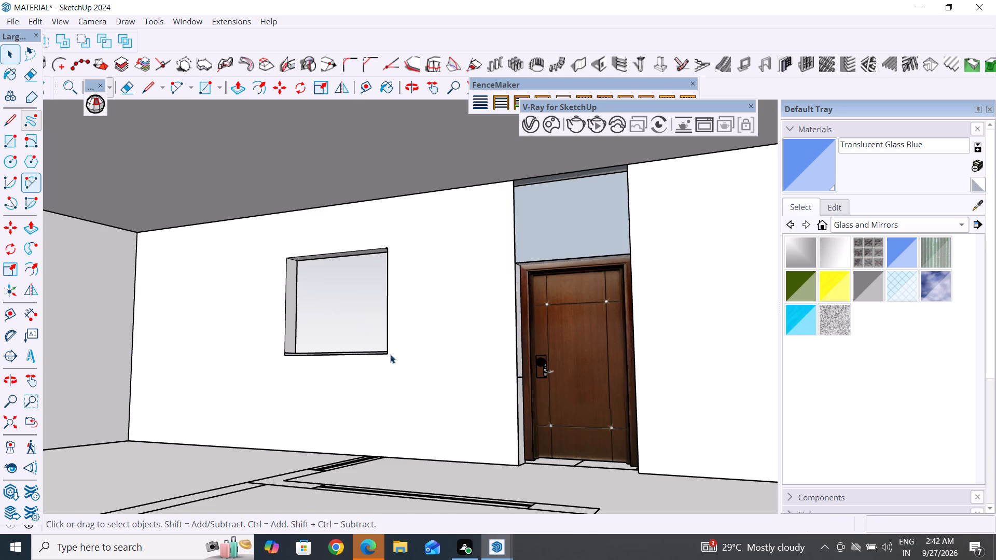
Examine the window opening in the newly faced wall and the adjacent wooden door from several angles.
middle_drag(367, 385, 408, 412)
scroll(311, 330, up, 3)
middle_drag(318, 327, 465, 379)
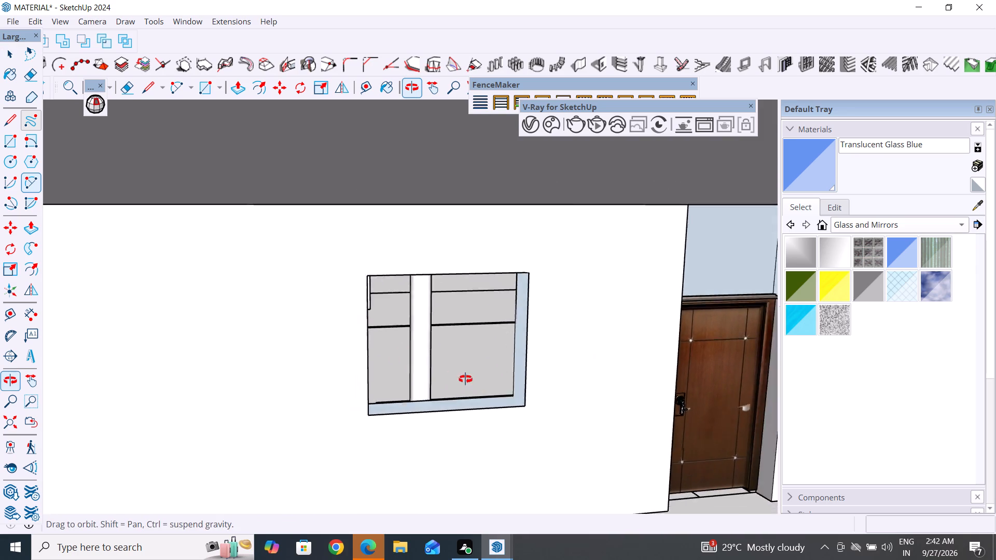
middle_drag(465, 379, 200, 269)
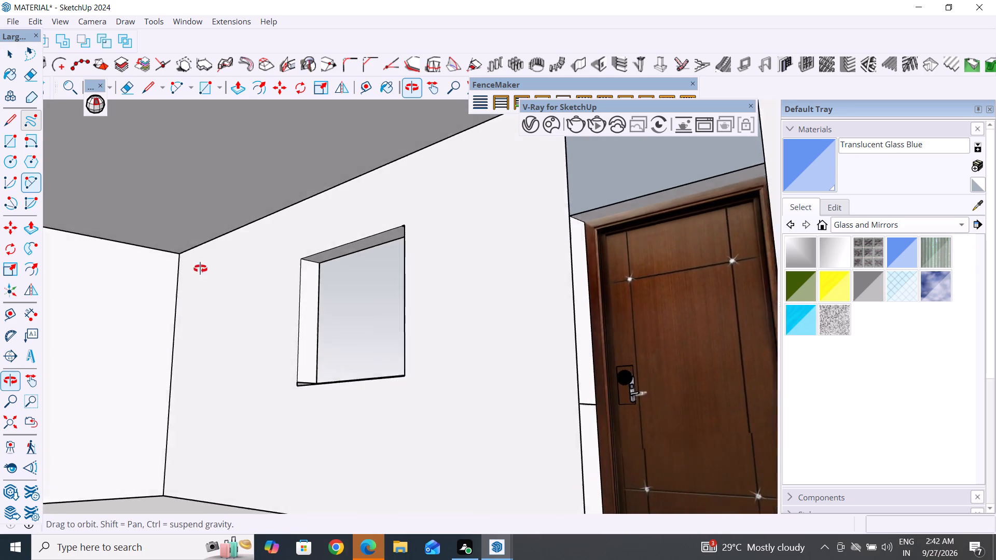
middle_drag(200, 269, 524, 366)
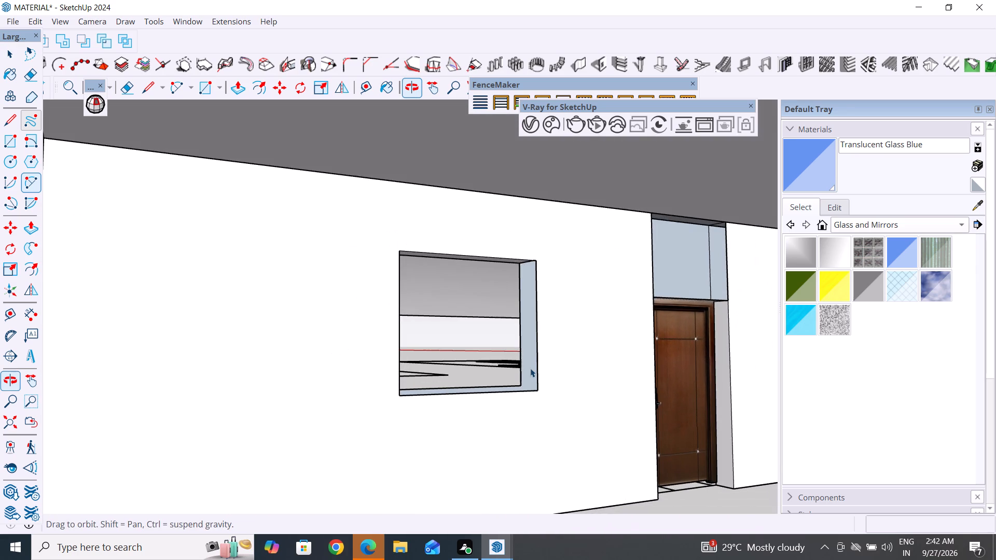
scroll(362, 406, down, 3)
scroll(142, 274, down, 5)
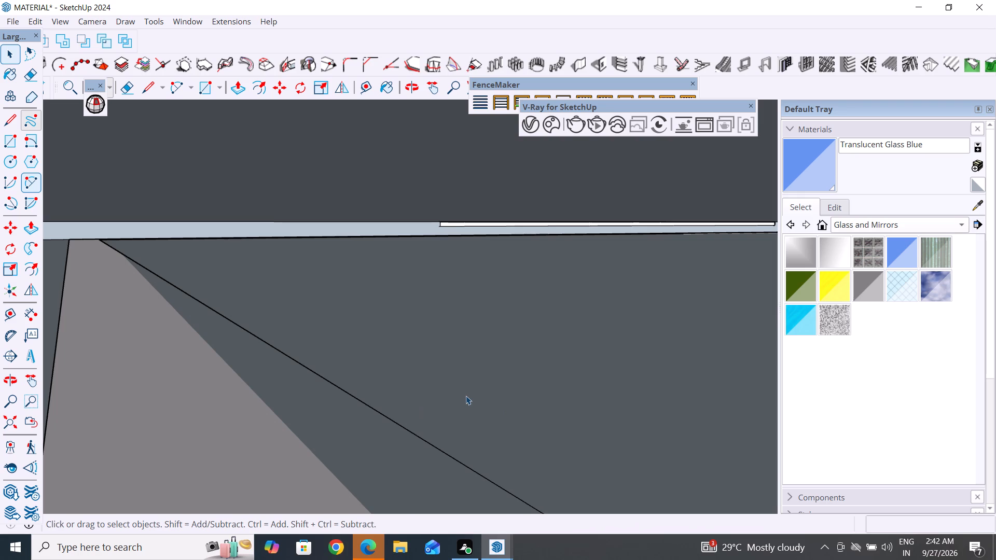
scroll(117, 232, down, 5)
right_click(888, 509)
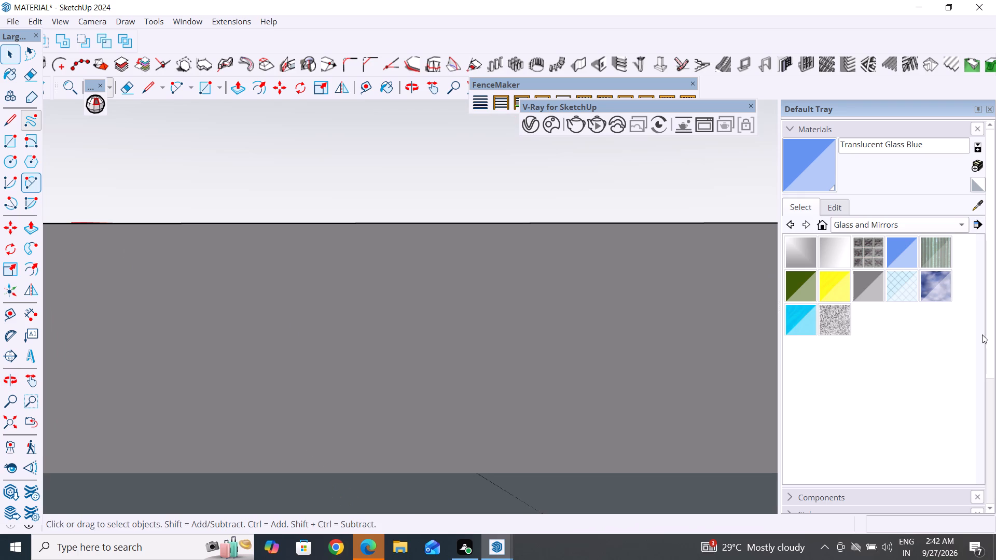
scroll(516, 291, down, 12)
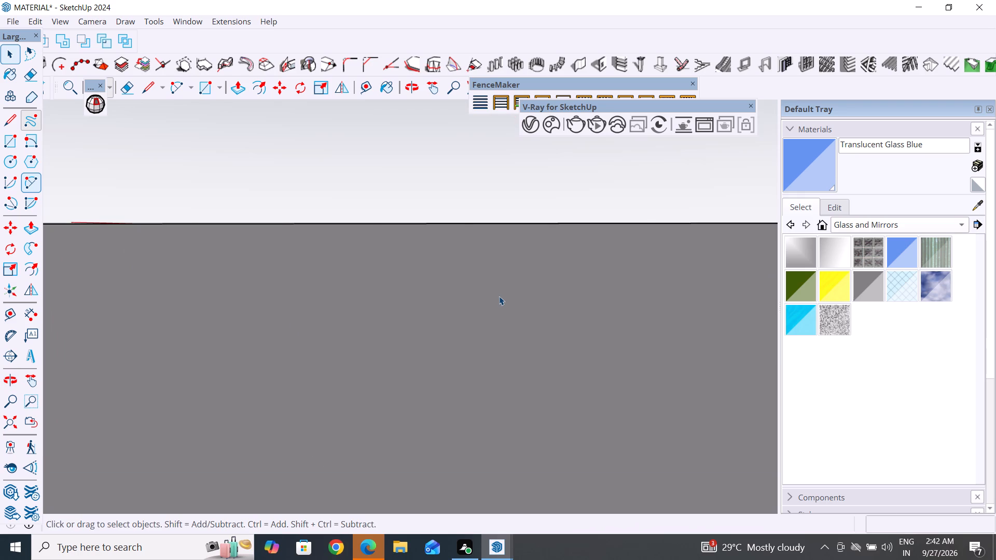
Fit the entire model in view and locate the house beyond the large panels and spheres along the red axis.
click(8, 419)
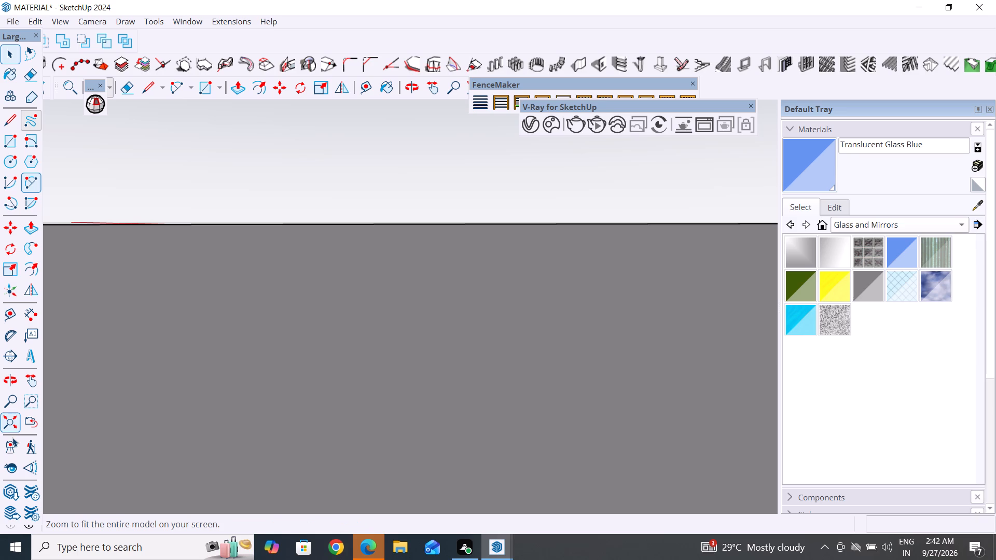
click(14, 423)
scroll(333, 202, down, 15)
scroll(232, 310, down, 5)
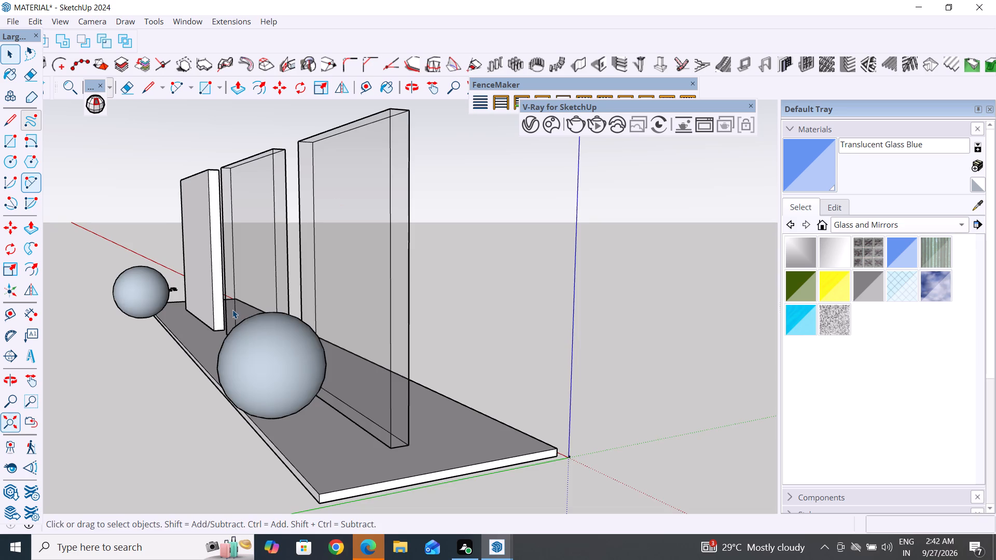
middle_drag(558, 307, 328, 300)
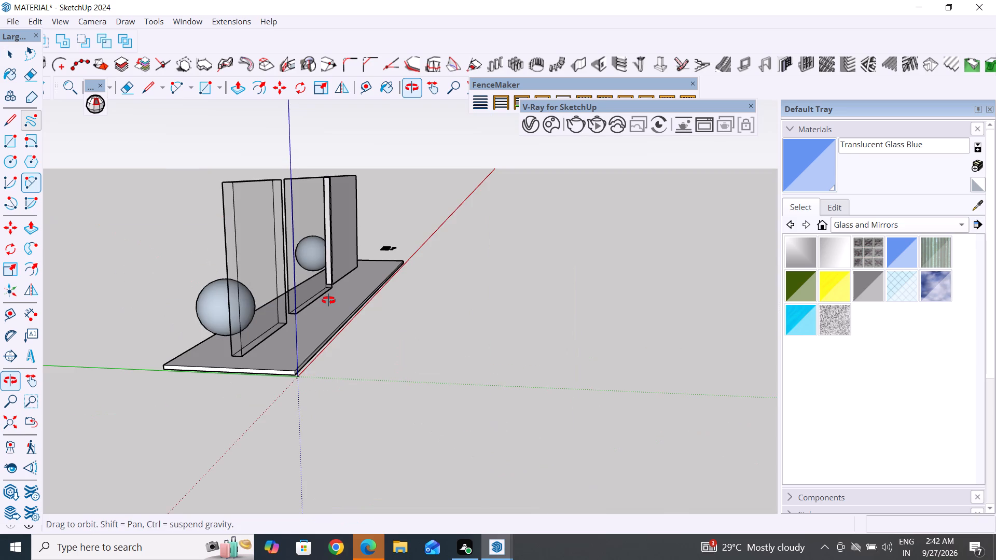
middle_drag(328, 300, 323, 298)
scroll(510, 283, up, 11)
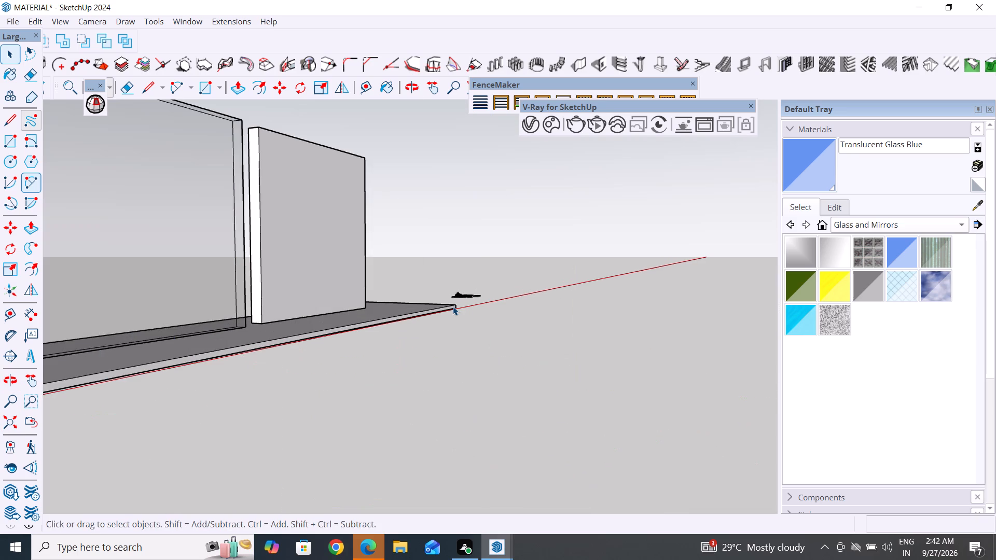
scroll(453, 306, up, 19)
scroll(432, 282, up, 7)
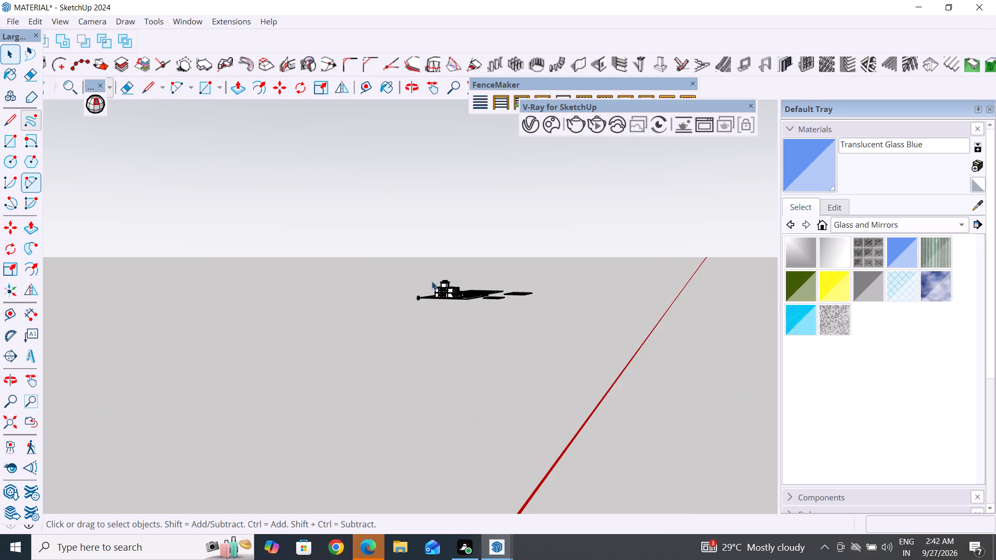
scroll(455, 300, up, 6)
scroll(474, 339, up, 10)
scroll(464, 290, up, 6)
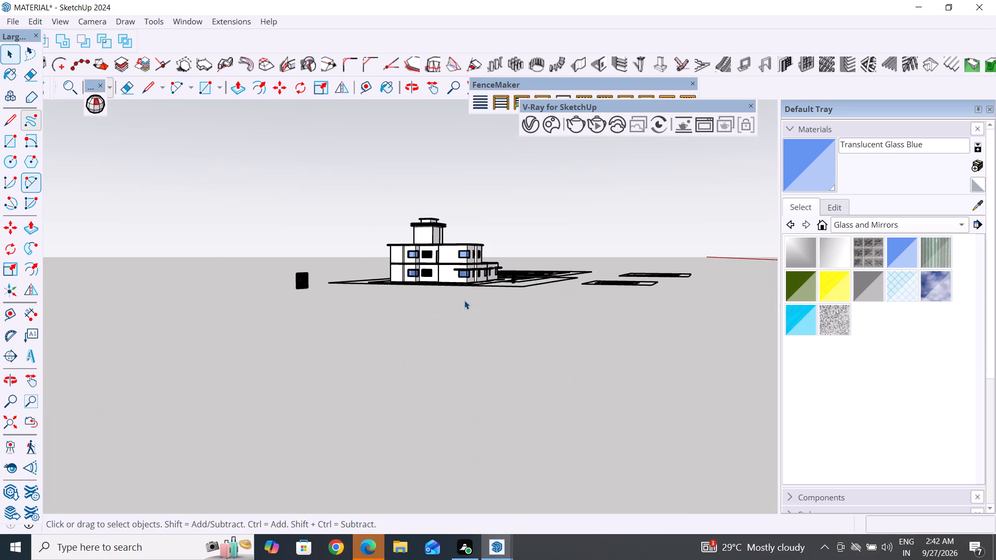
Draw a rectangle about 3' by 3' 10 9/16" over the blue-grey wall area between the wooden door's top and the ceiling.
scroll(491, 215, up, 5)
scroll(491, 215, down, 2)
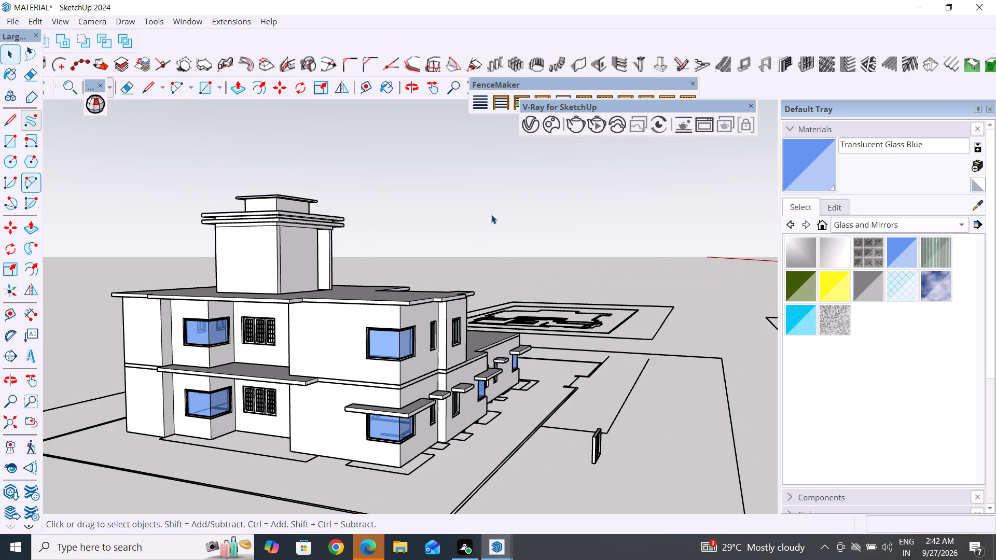
middle_drag(366, 356, 396, 344)
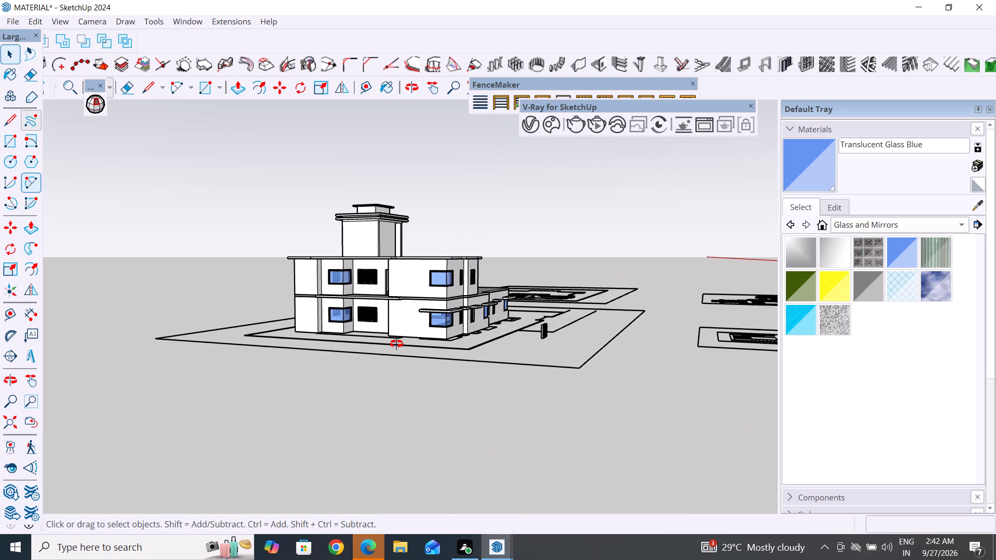
middle_drag(396, 344, 463, 159)
scroll(424, 347, up, 10)
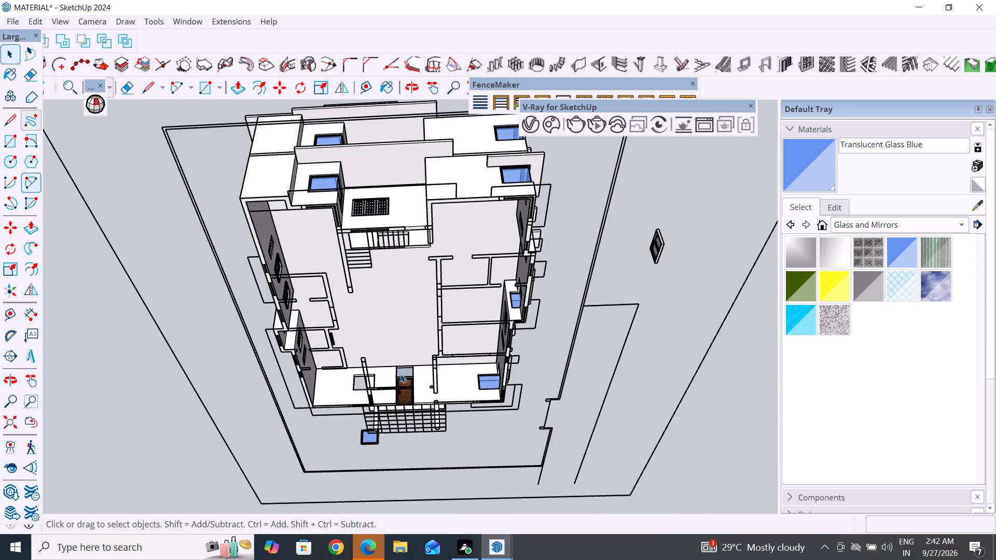
scroll(400, 374, up, 16)
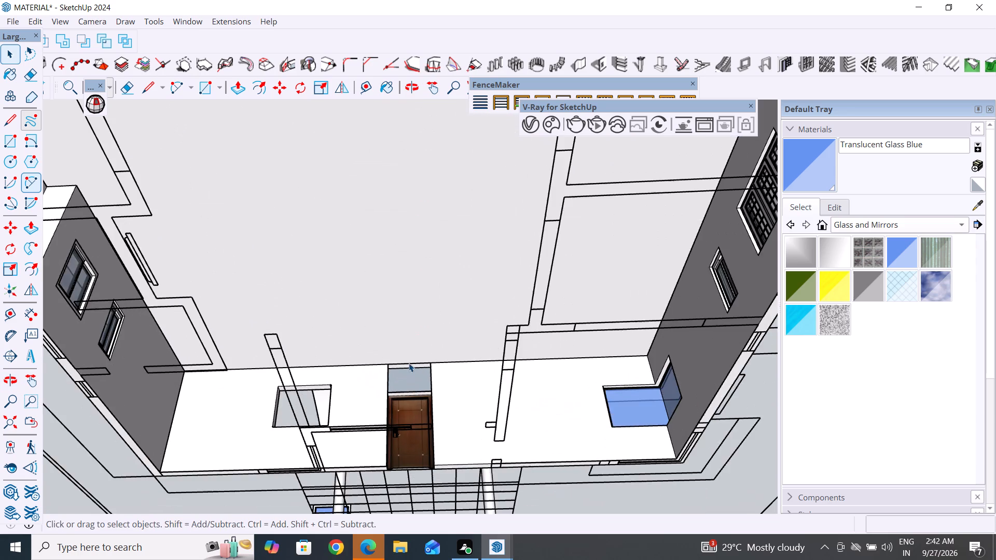
scroll(409, 363, up, 6)
middle_drag(419, 372, 426, 441)
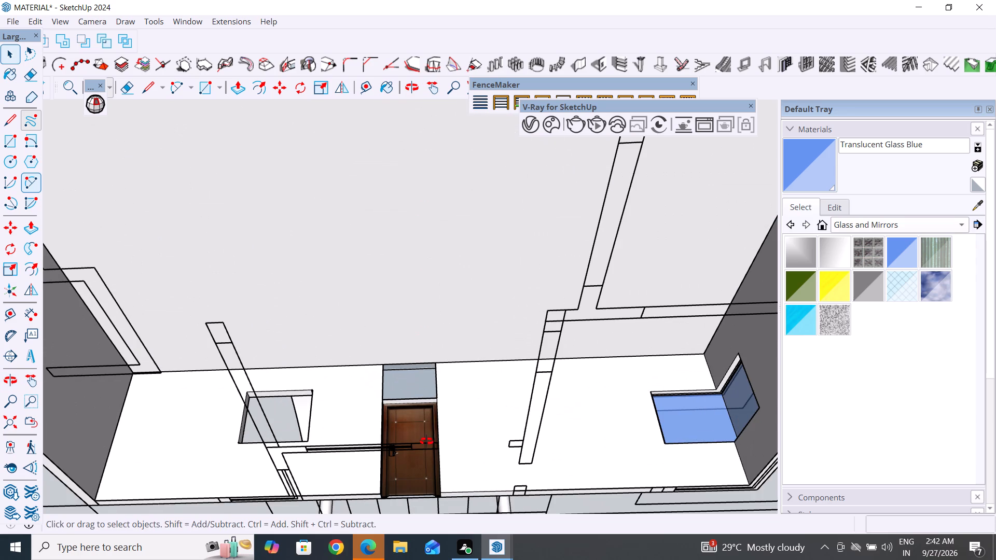
middle_drag(426, 441, 424, 523)
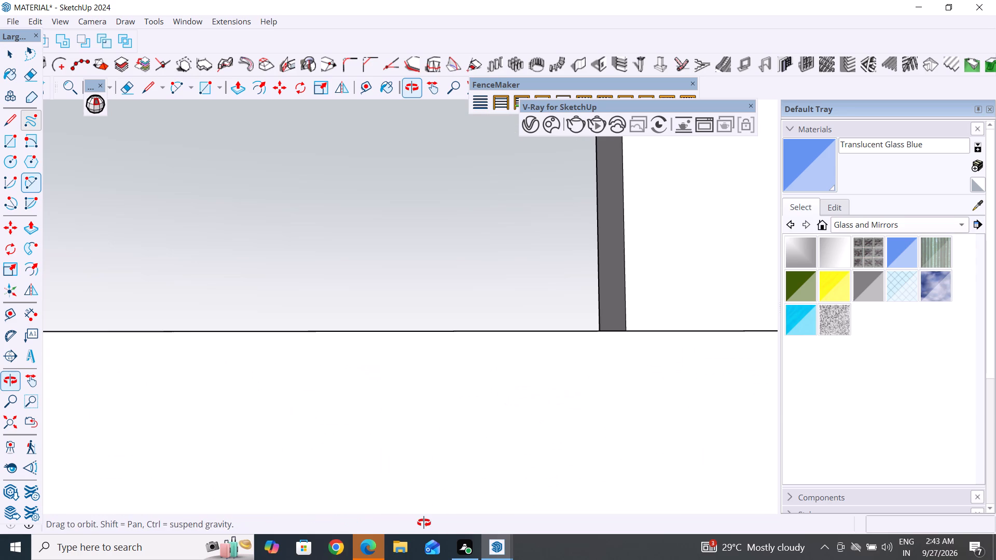
middle_drag(424, 523, 425, 509)
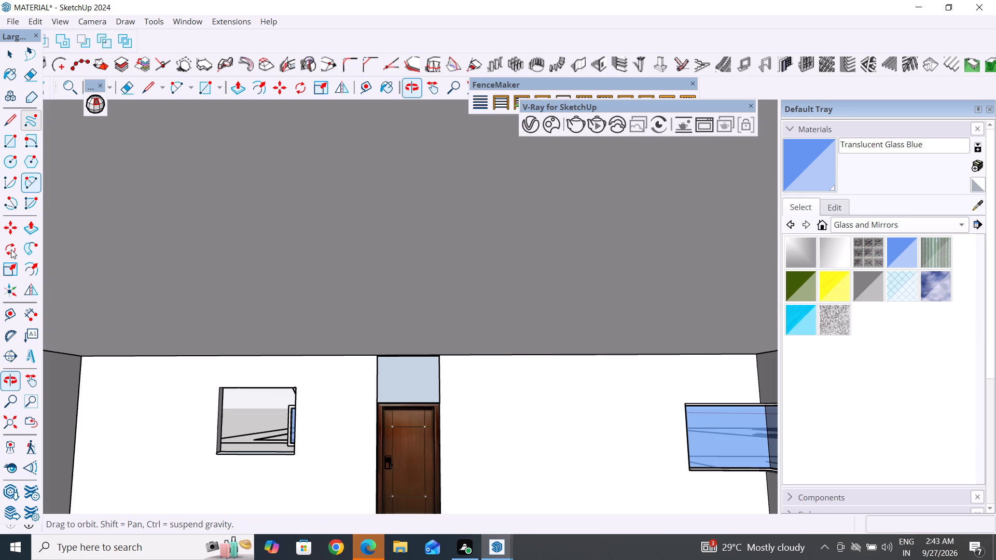
click(8, 147)
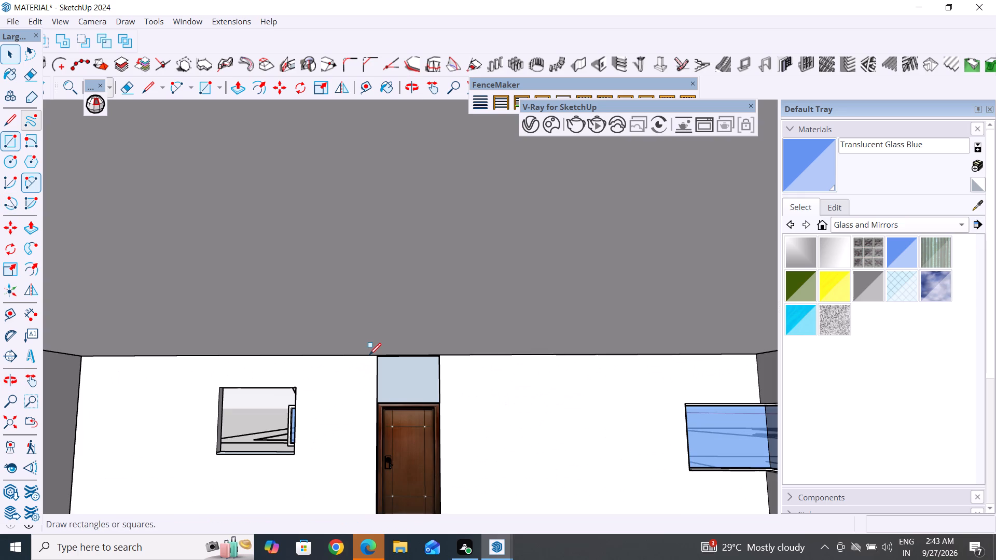
click(377, 357)
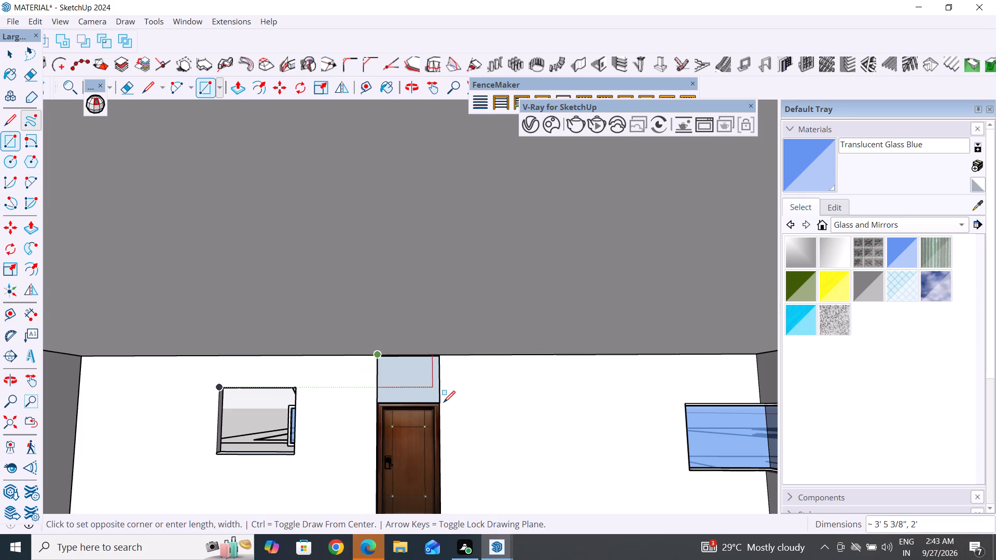
click(442, 401)
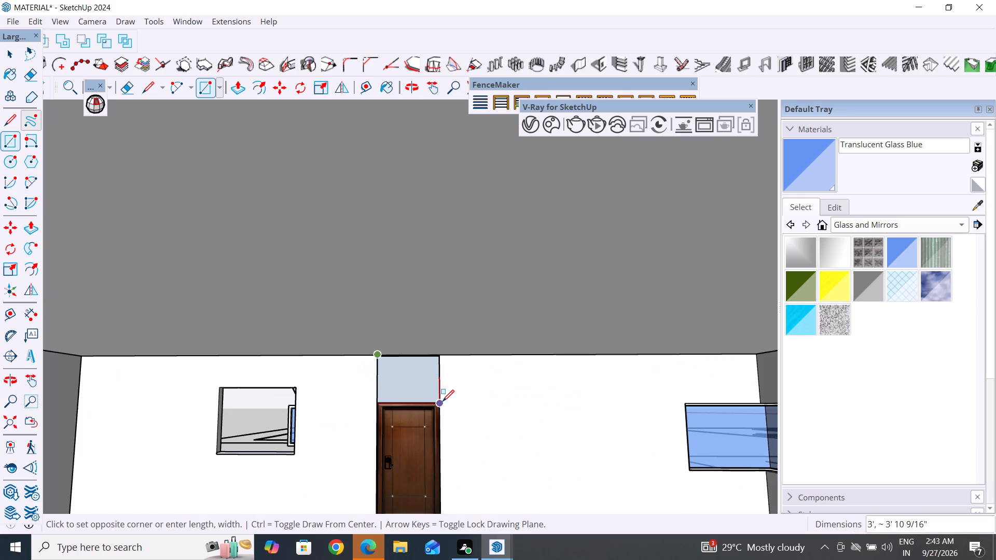
Delete the vertical edge above the door's handle side to merge the new face with the window wall.
click(2, 57)
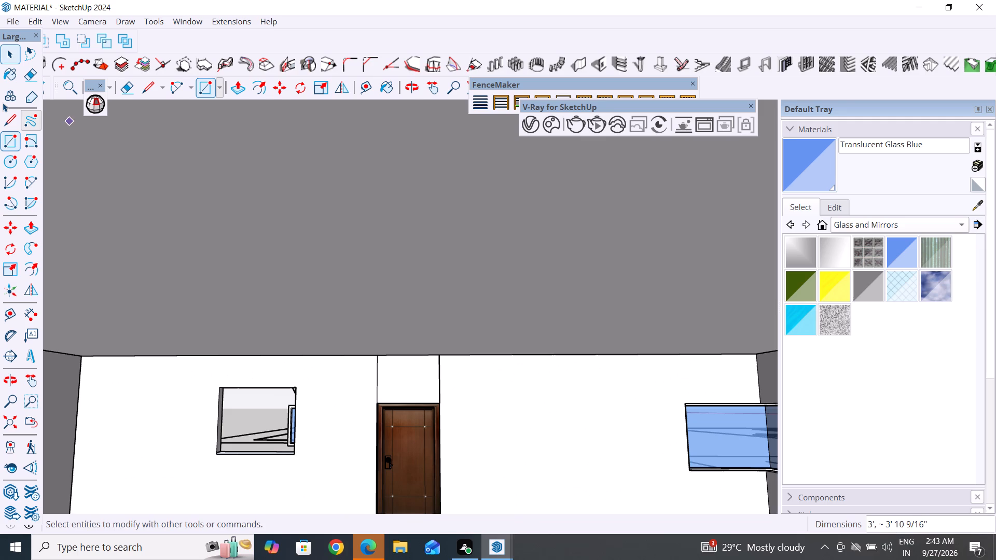
click(8, 48)
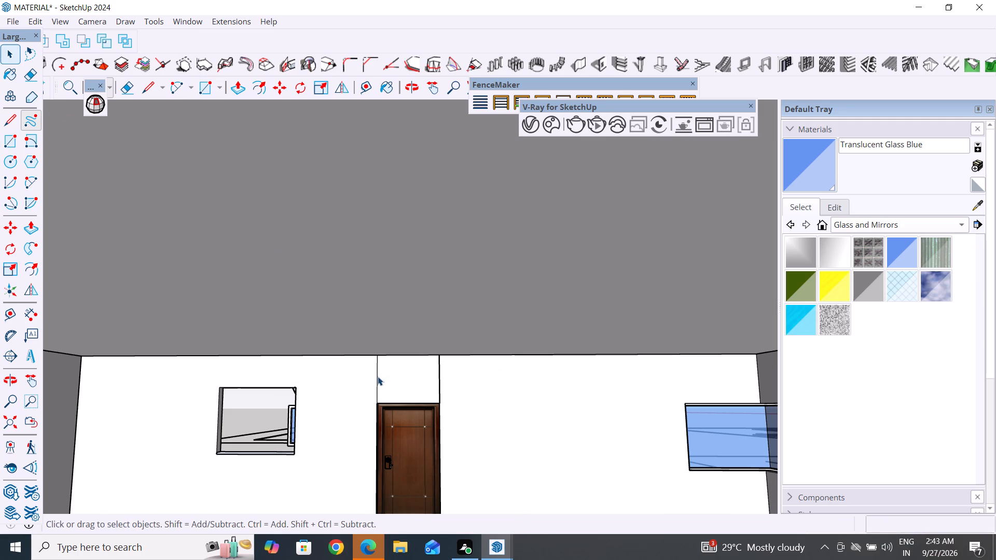
click(378, 376)
key(Delete)
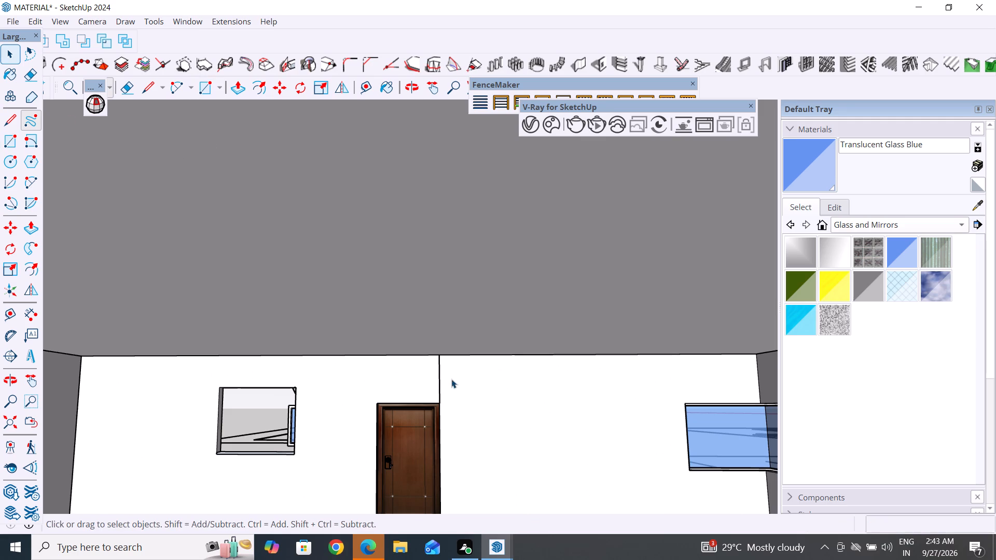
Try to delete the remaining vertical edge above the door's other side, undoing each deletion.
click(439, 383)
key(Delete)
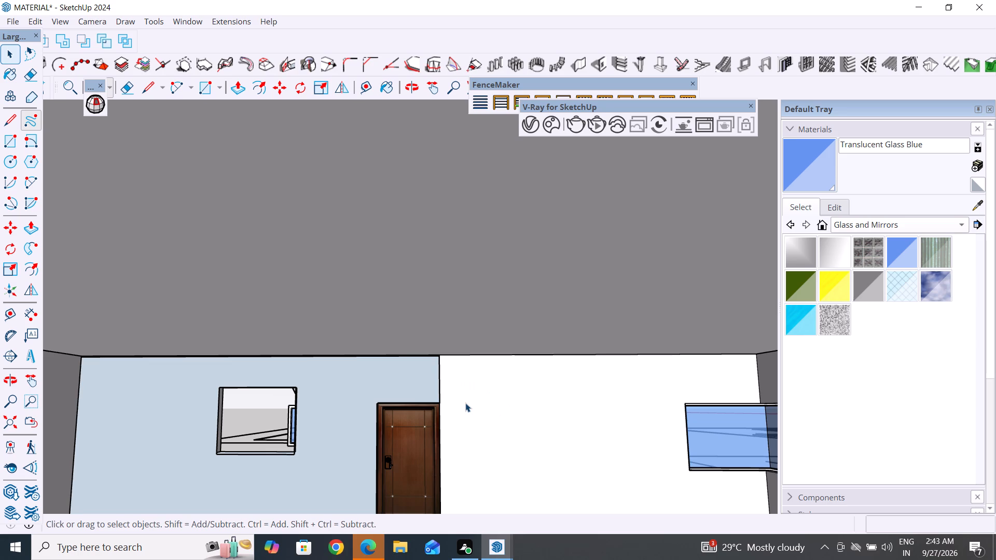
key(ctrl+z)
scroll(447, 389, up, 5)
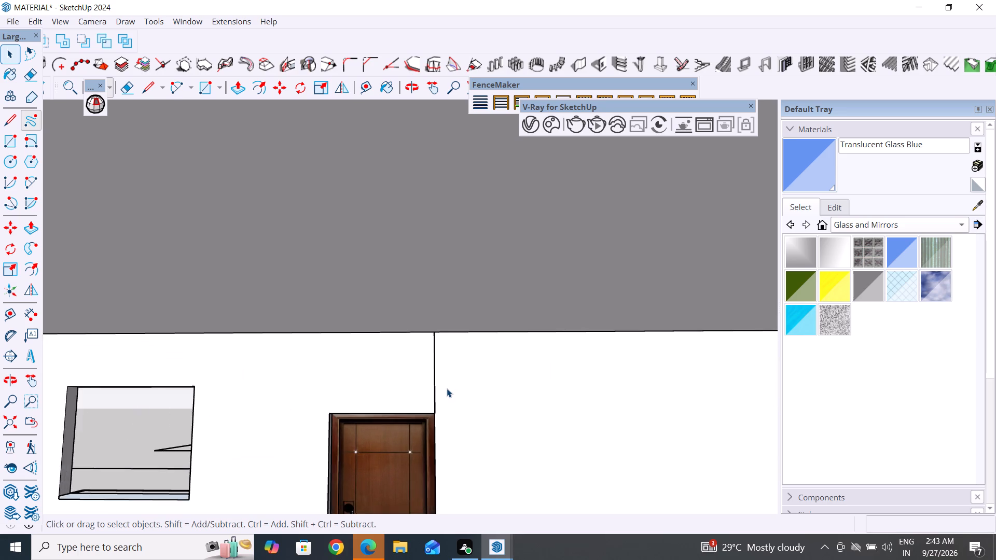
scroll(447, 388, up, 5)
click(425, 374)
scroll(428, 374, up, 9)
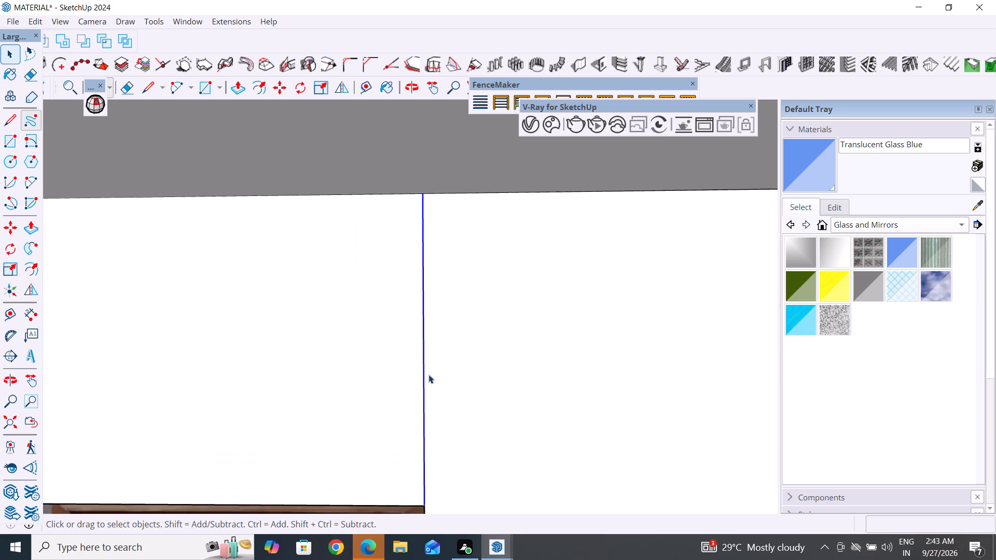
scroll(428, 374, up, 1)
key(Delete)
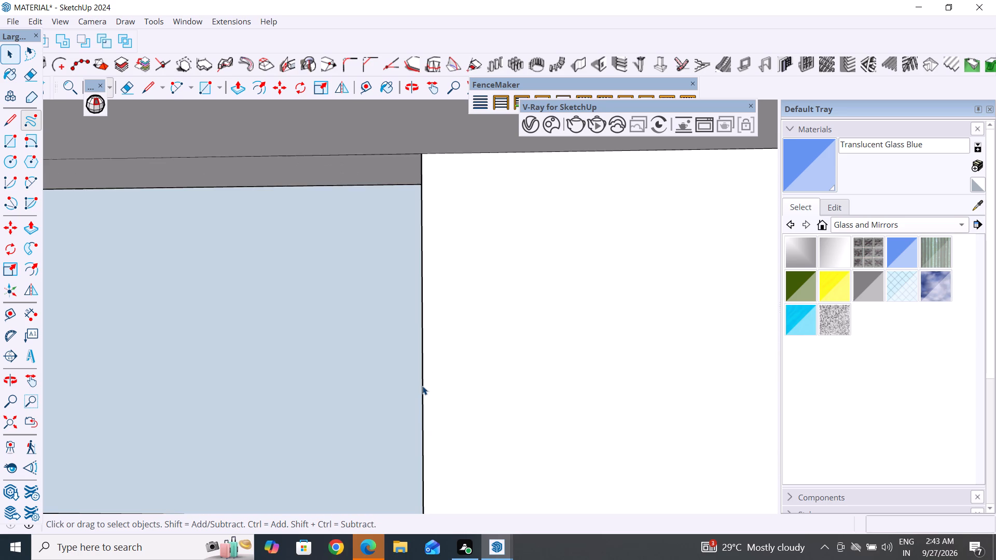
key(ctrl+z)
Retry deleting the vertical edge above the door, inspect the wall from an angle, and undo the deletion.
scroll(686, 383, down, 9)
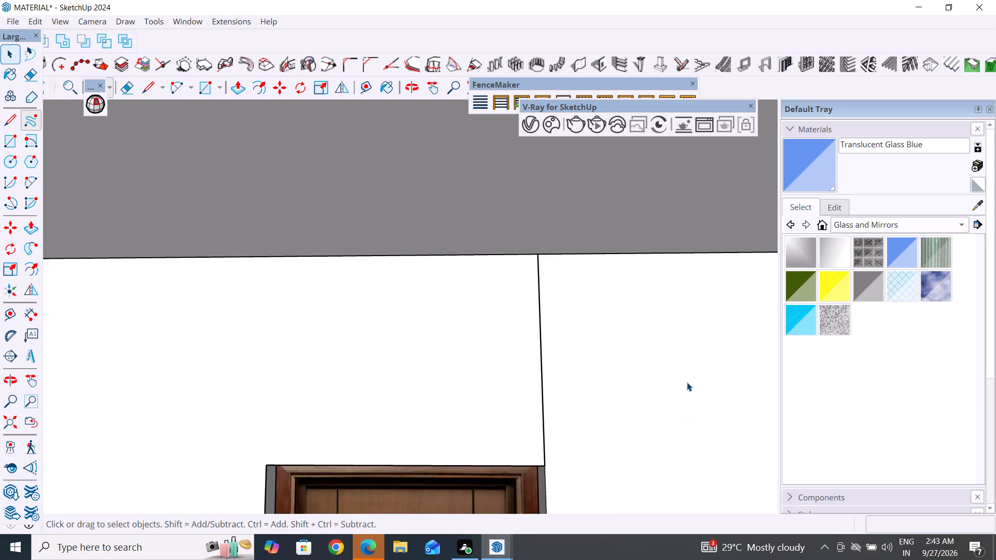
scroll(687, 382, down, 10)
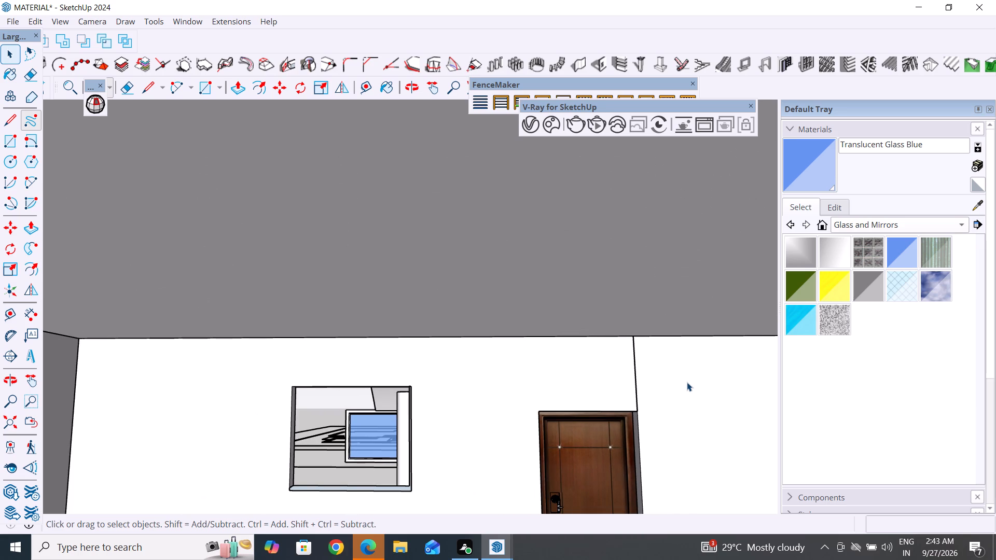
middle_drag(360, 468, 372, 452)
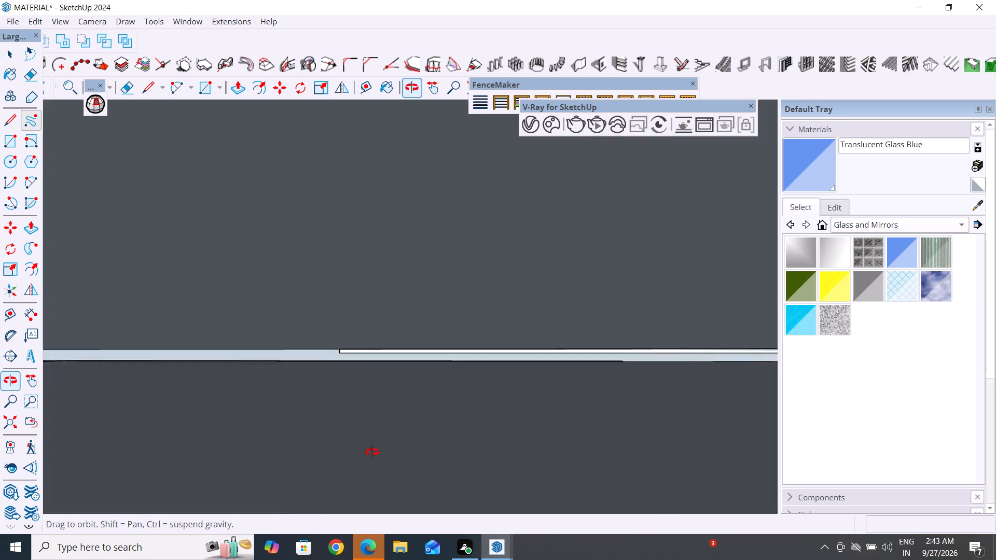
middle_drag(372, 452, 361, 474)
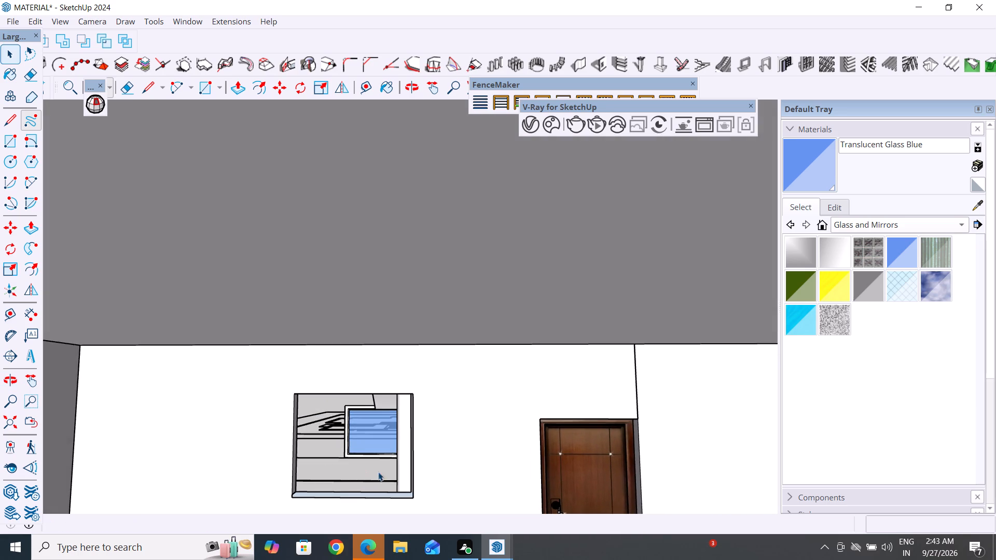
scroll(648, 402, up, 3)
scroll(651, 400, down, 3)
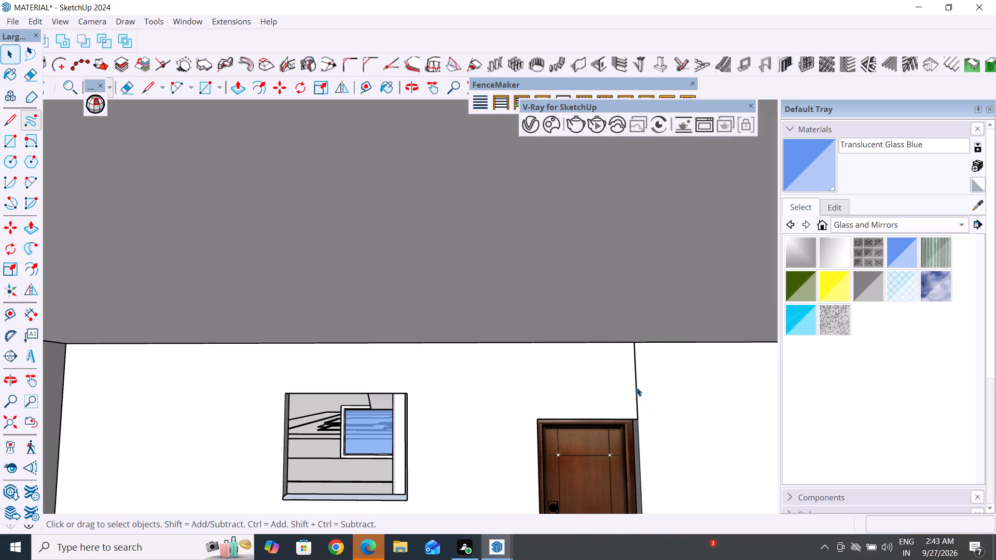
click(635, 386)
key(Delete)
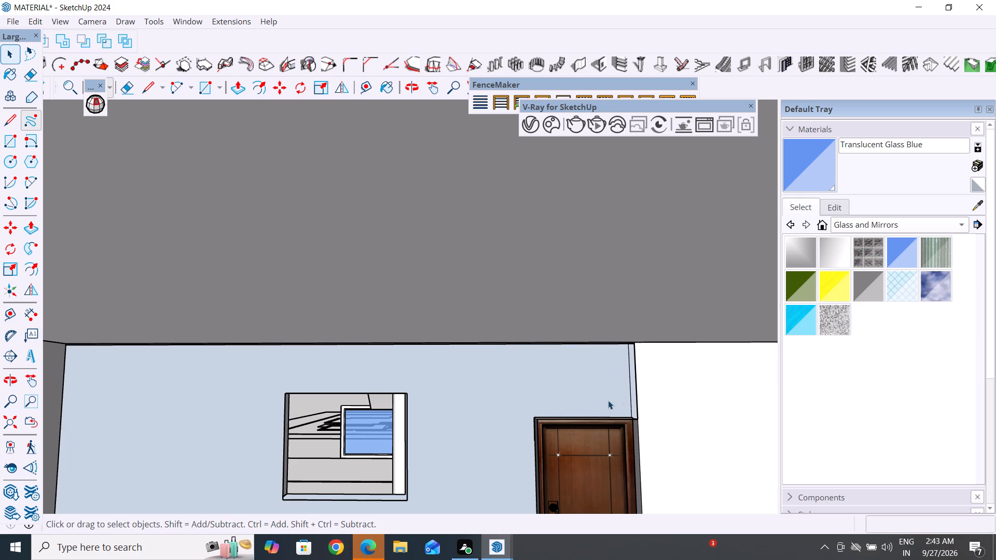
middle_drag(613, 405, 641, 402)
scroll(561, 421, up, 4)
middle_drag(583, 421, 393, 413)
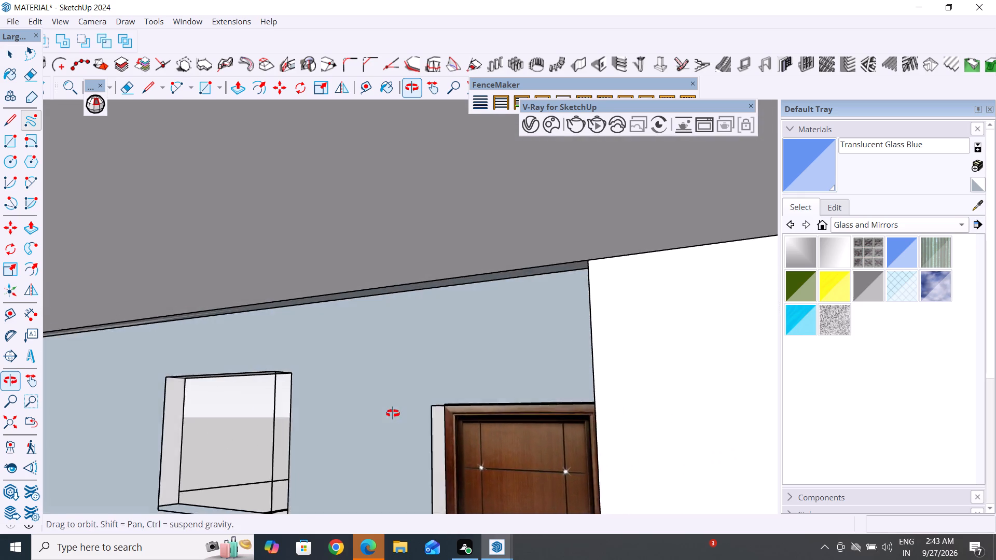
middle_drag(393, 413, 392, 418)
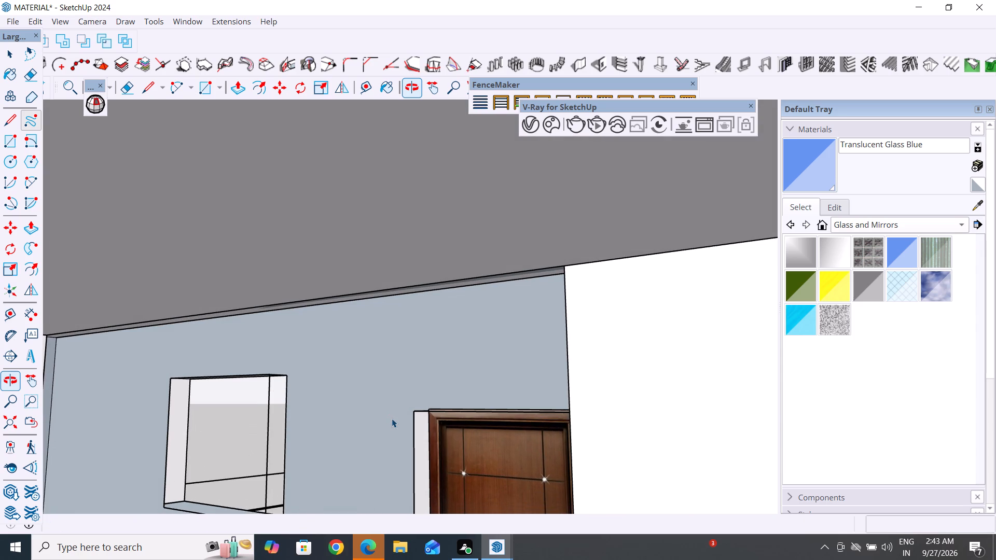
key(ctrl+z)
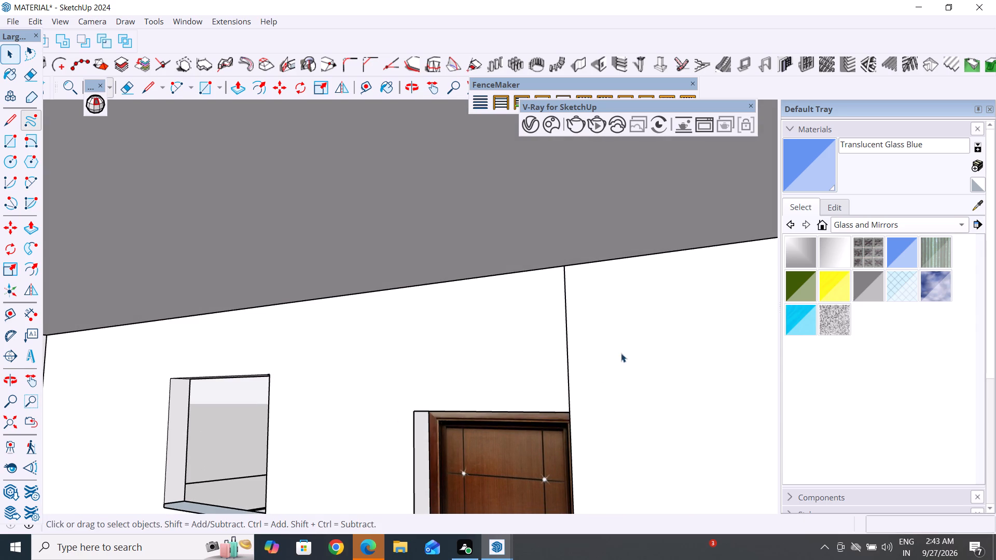
Examine the house exterior from all sides, including its windows, roof slabs and front porch.
scroll(580, 300, down, 20)
middle_drag(607, 331, 218, 335)
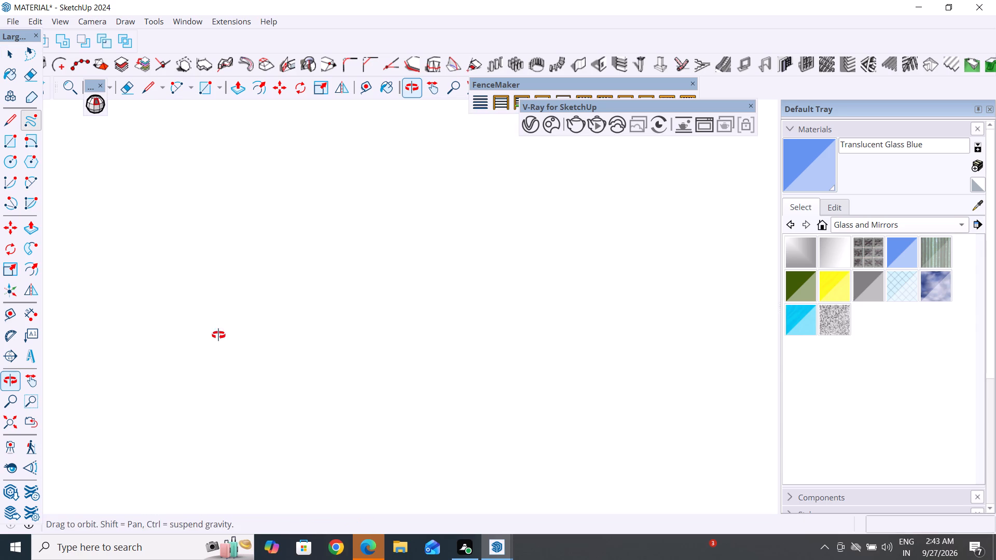
middle_drag(218, 335, 48, 362)
scroll(288, 280, down, 20)
scroll(288, 280, down, 10)
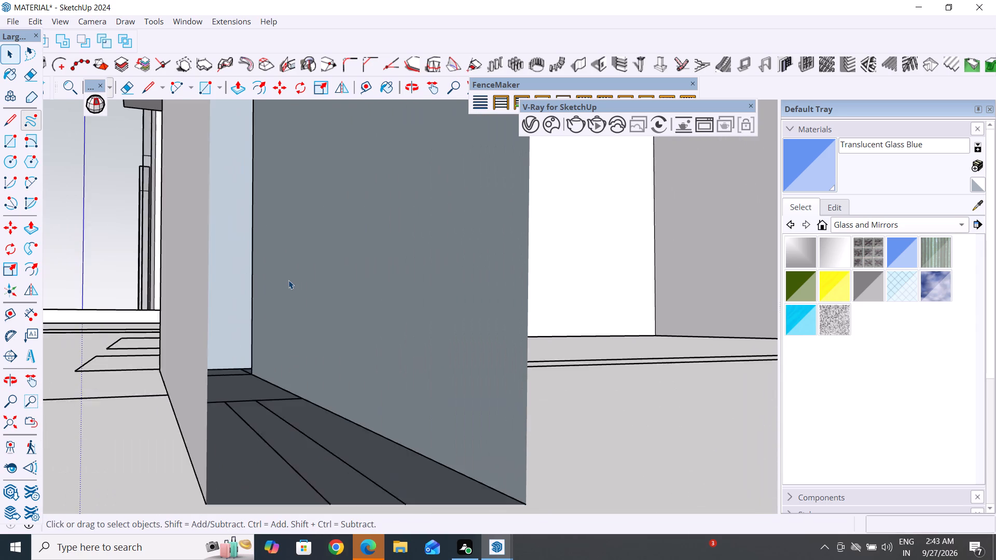
scroll(288, 280, down, 20)
scroll(288, 280, down, 6)
middle_drag(427, 331, 404, 374)
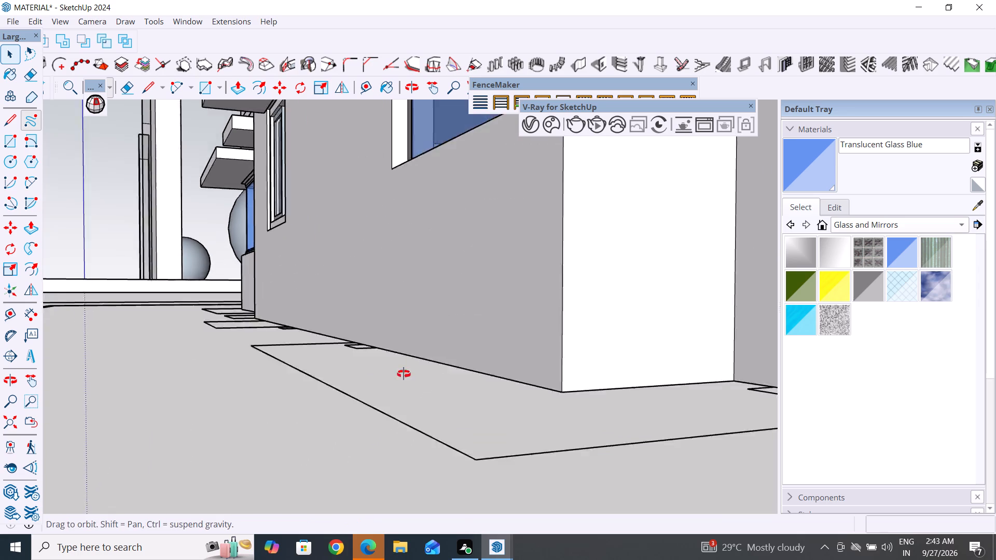
middle_drag(404, 374, 618, 338)
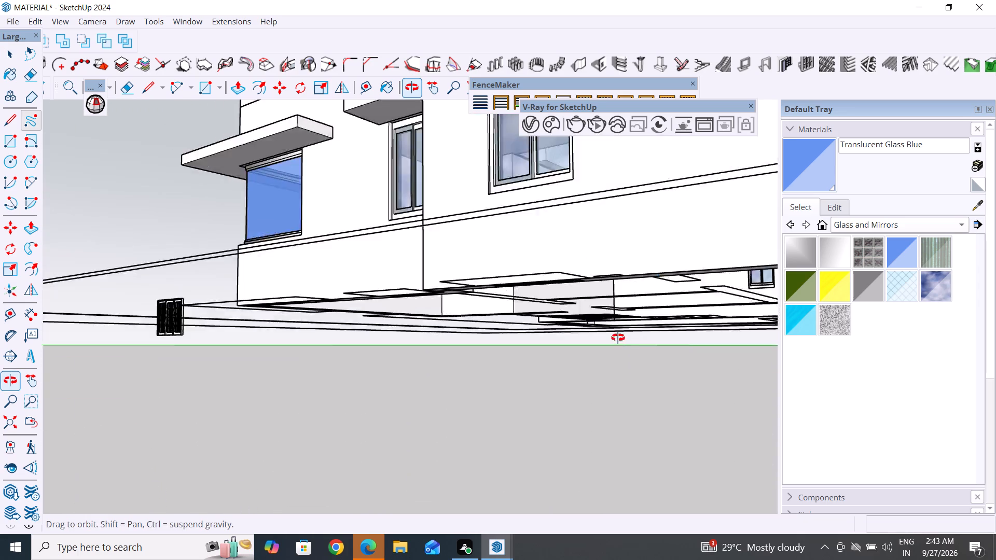
middle_drag(618, 338, 714, 391)
scroll(317, 344, down, 10)
middle_drag(292, 355, 349, 374)
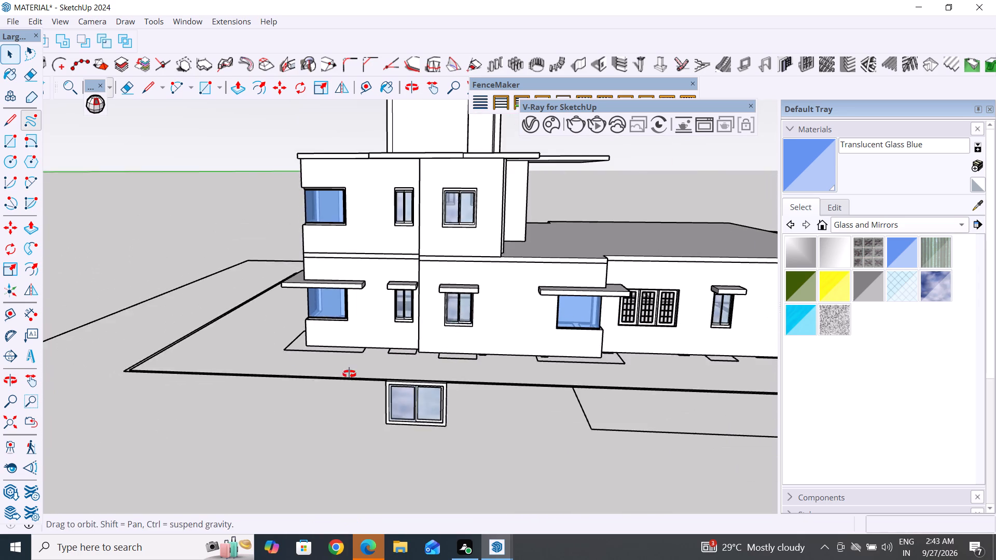
middle_drag(349, 374, 725, 384)
middle_drag(331, 363, 756, 367)
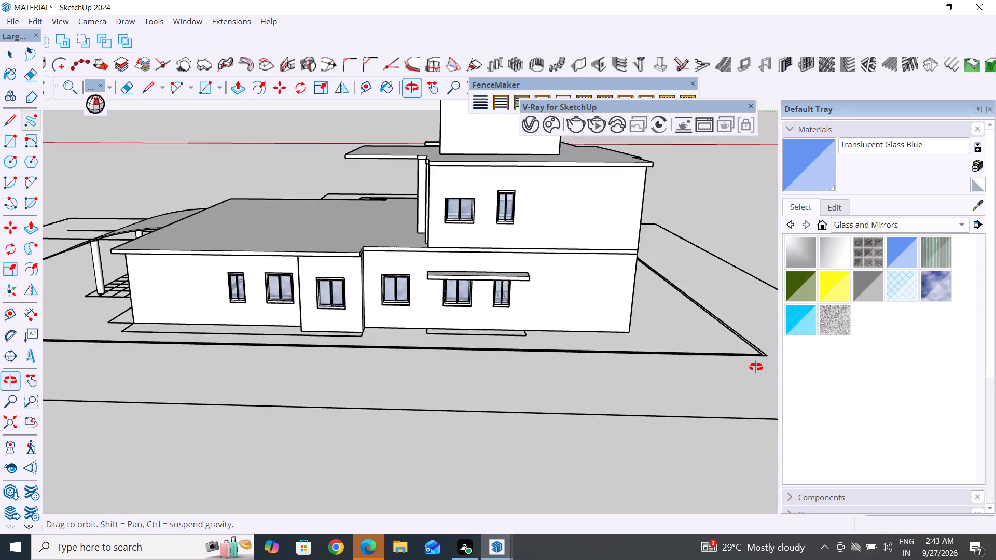
middle_drag(756, 367, 834, 367)
middle_drag(255, 375, 801, 388)
middle_drag(382, 395, 586, 396)
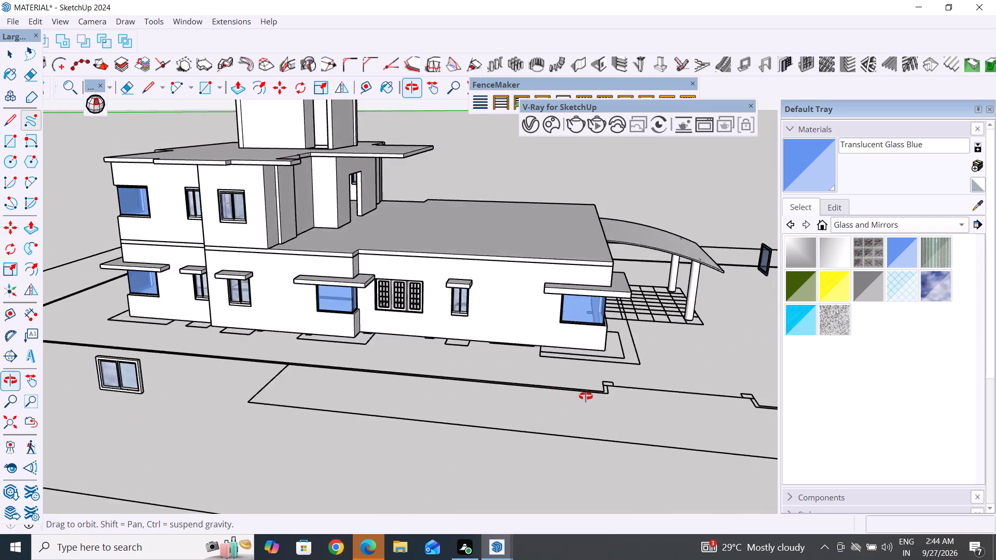
middle_drag(586, 396, 663, 396)
scroll(399, 385, down, 9)
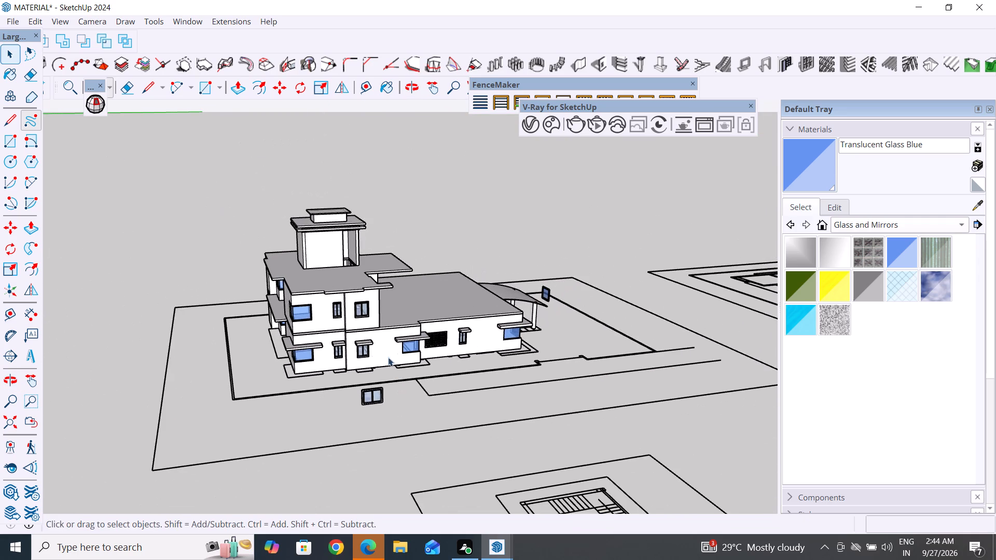
Examine the house exterior around the side windows, roof slabs and front porch.
middle_drag(320, 324, 254, 296)
scroll(252, 321, down, 4)
scroll(363, 324, up, 5)
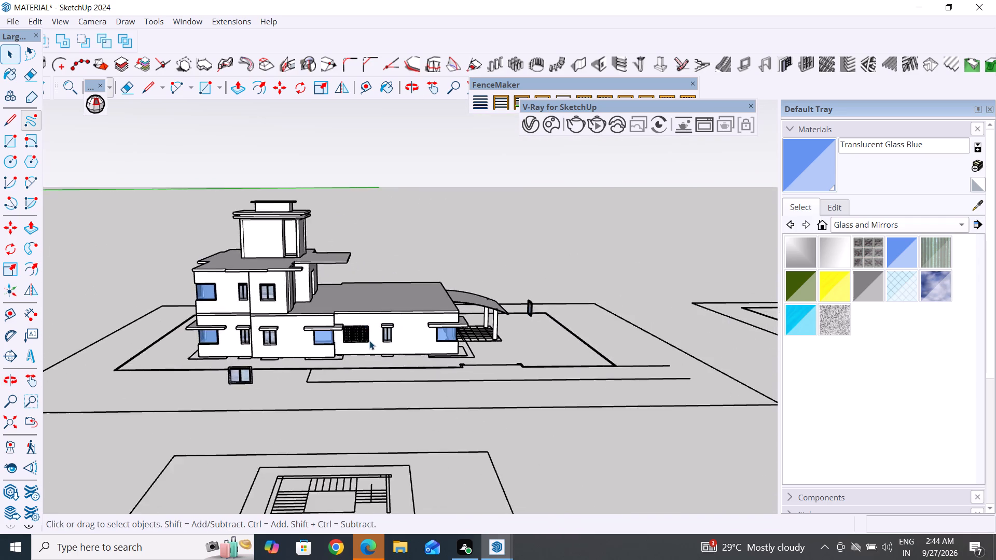
scroll(369, 341, up, 10)
scroll(419, 329, up, 5)
scroll(420, 328, down, 6)
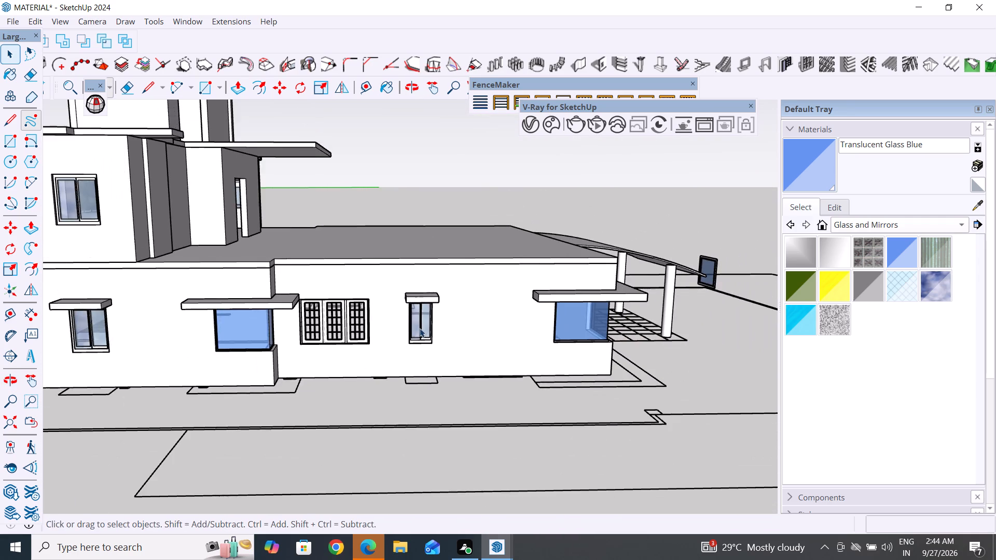
scroll(420, 328, down, 5)
middle_drag(579, 372, 385, 386)
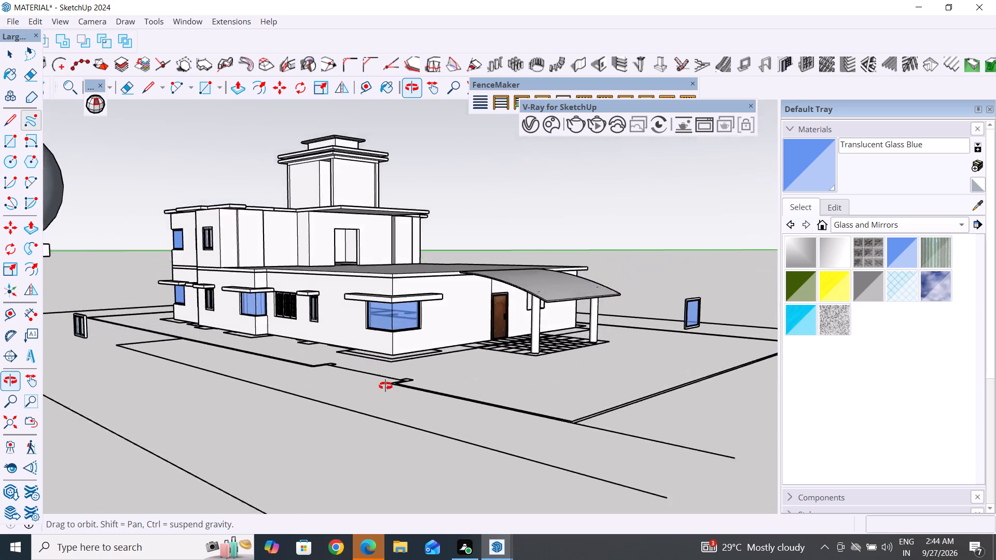
middle_drag(385, 386, 578, 469)
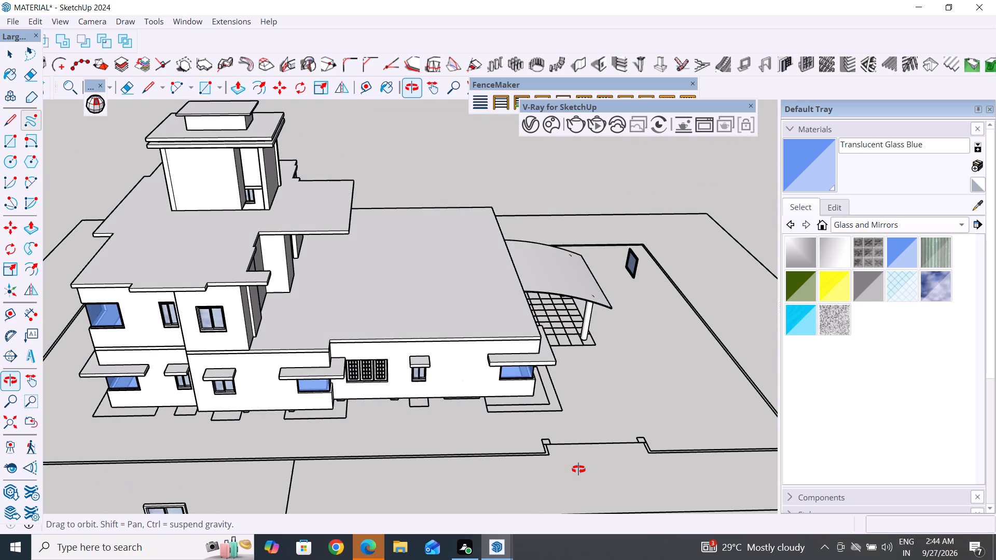
middle_drag(578, 469, 584, 450)
scroll(366, 293, down, 2)
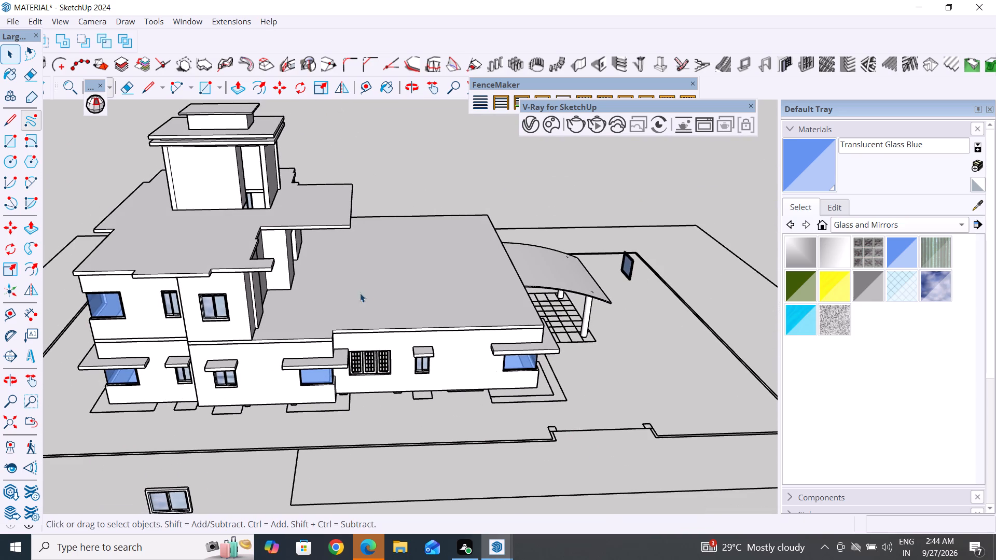
Examine the floor plan drawings beside the model and the front elevation drawing with its tall door surround.
scroll(360, 293, down, 20)
scroll(360, 293, down, 2)
scroll(556, 368, up, 14)
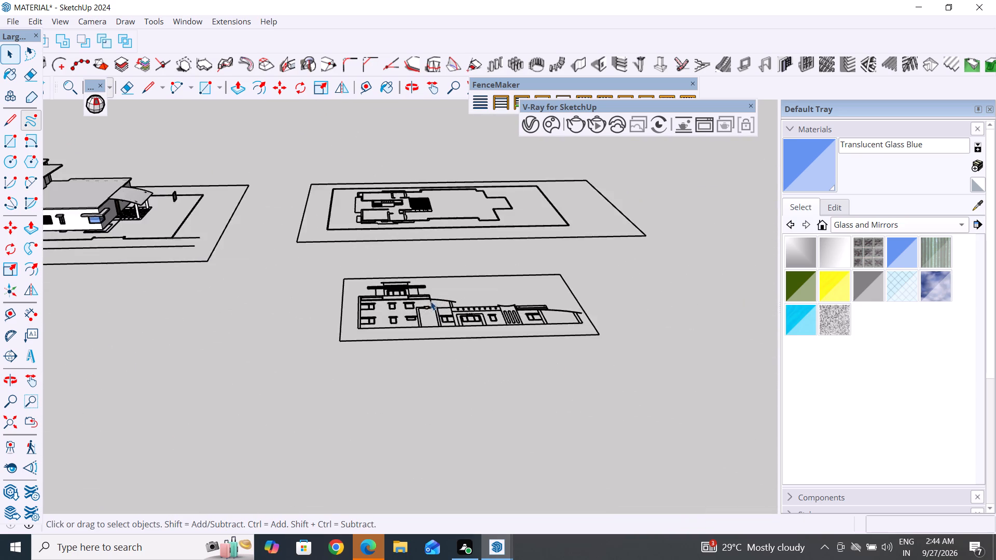
scroll(431, 301, up, 5)
middle_drag(447, 319, 467, 430)
scroll(509, 285, down, 6)
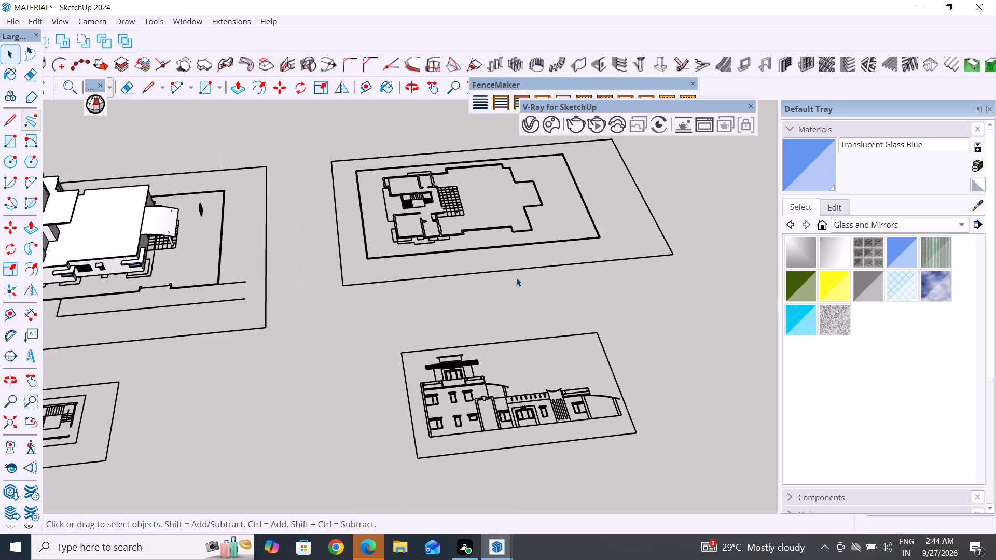
middle_drag(459, 464, 457, 500)
scroll(509, 242, down, 6)
middle_drag(521, 271, 503, 400)
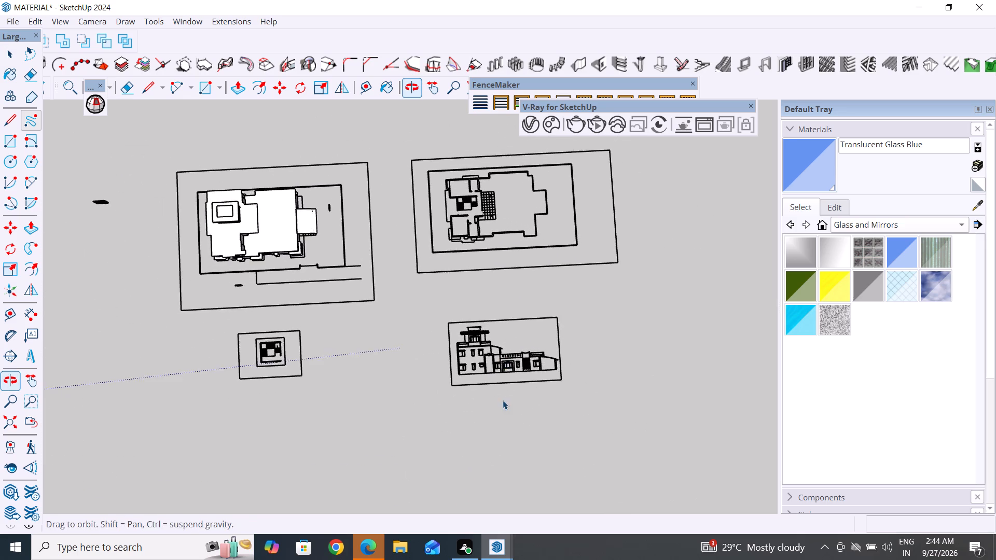
middle_drag(503, 400, 504, 399)
scroll(496, 390, up, 20)
scroll(496, 390, up, 4)
middle_drag(488, 395, 482, 417)
scroll(478, 294, down, 15)
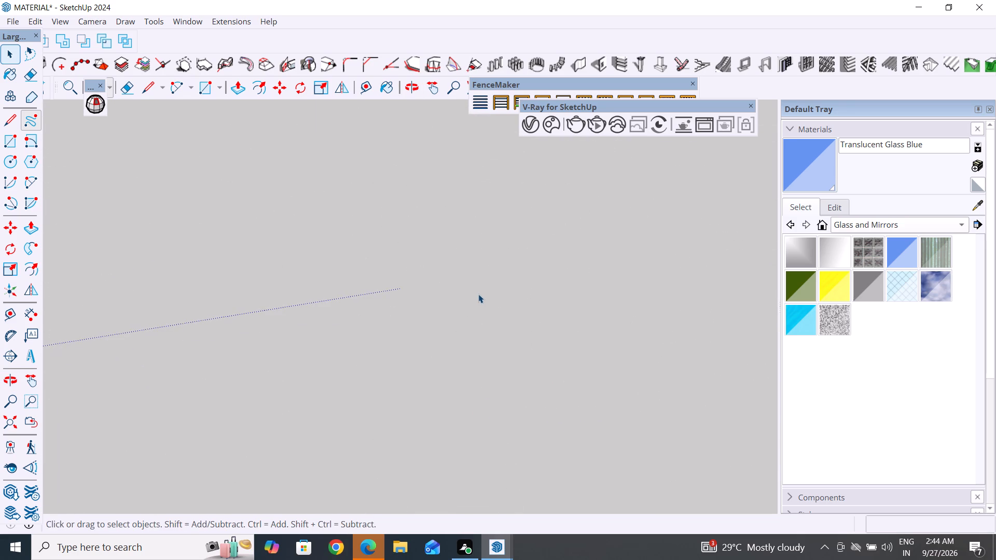
scroll(478, 294, down, 2)
scroll(520, 371, down, 13)
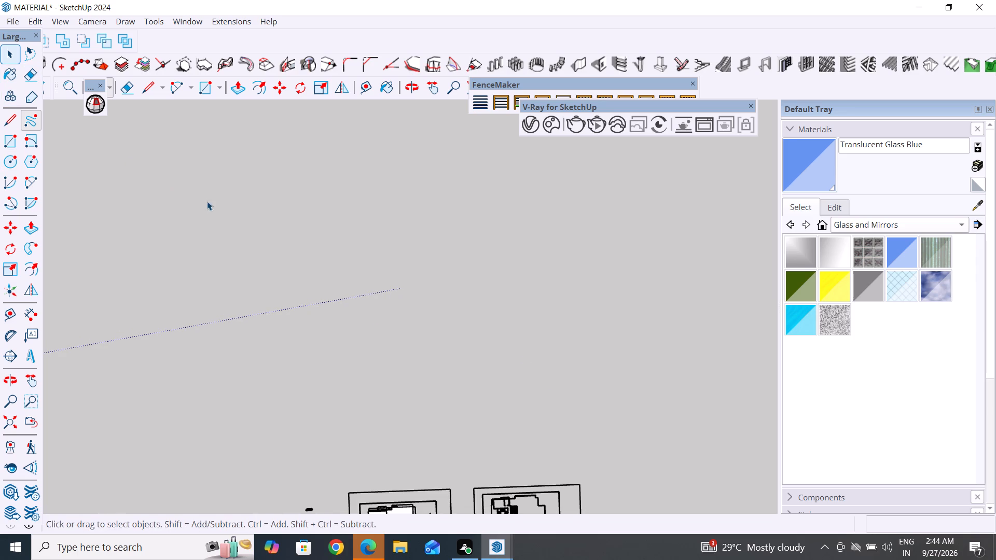
double_click(222, 211)
scroll(476, 317, down, 9)
scroll(499, 479, up, 4)
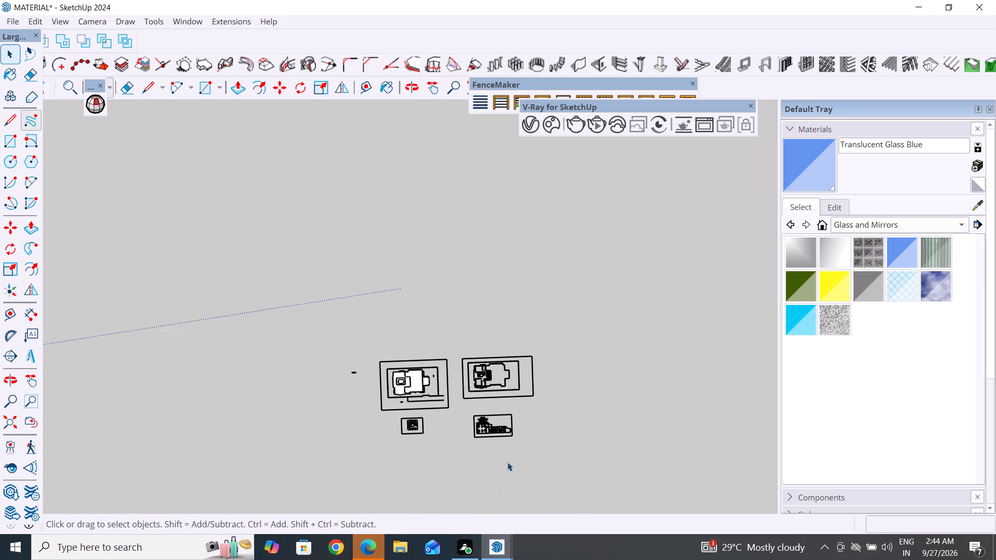
scroll(507, 462, up, 18)
scroll(536, 454, up, 5)
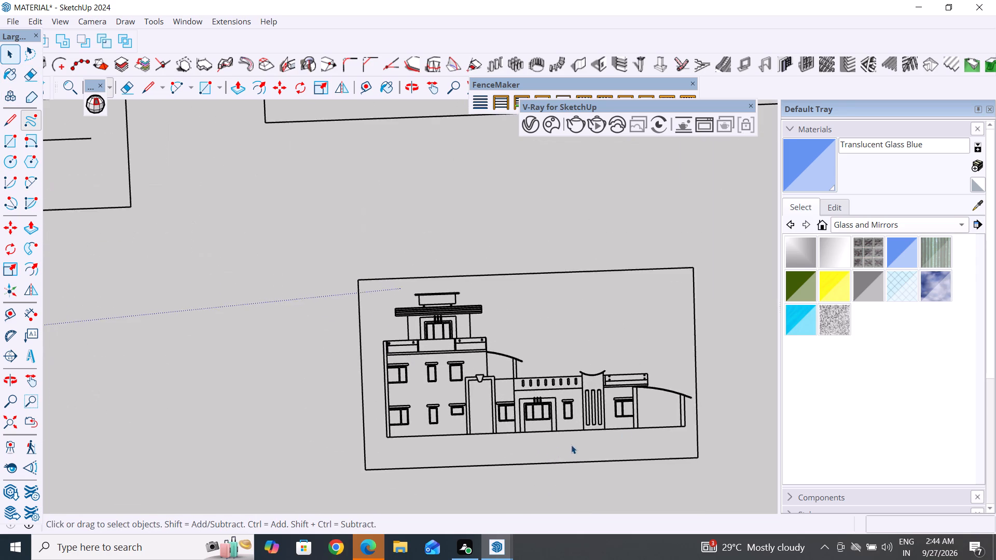
scroll(649, 425, up, 6)
scroll(327, 463, up, 4)
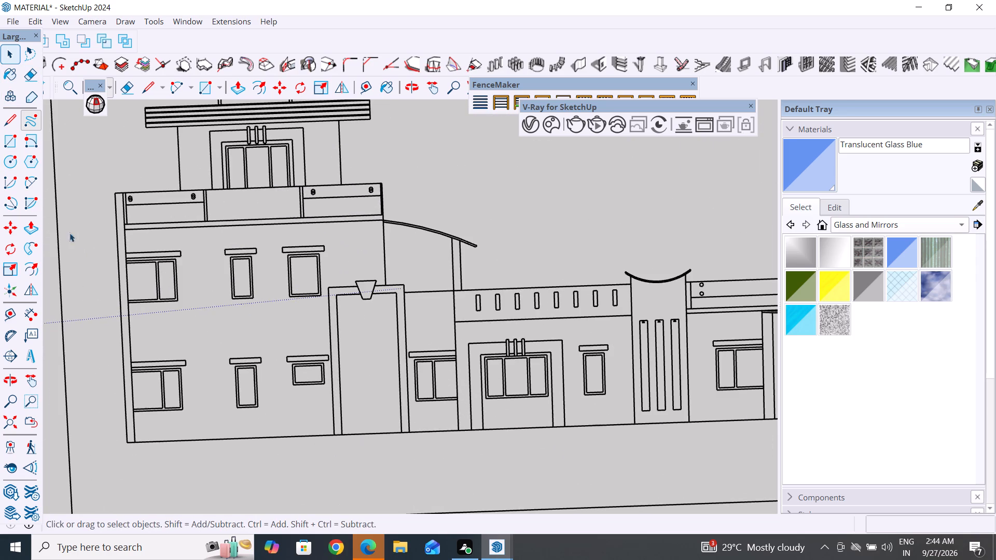
Draw a 7' 3" by 14' 3" rectangle over the outer outline of the tall door surround in the elevation drawing.
click(12, 144)
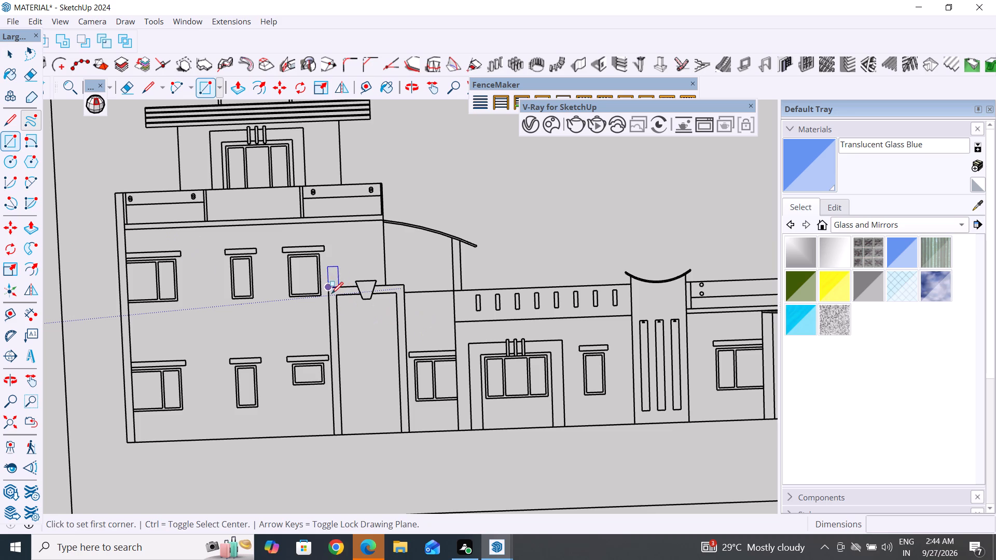
click(329, 292)
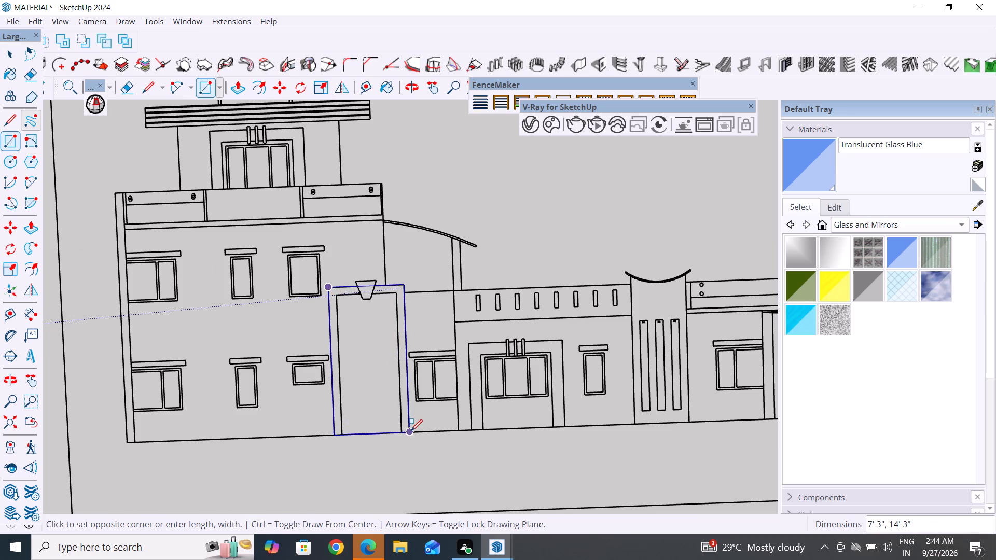
click(411, 431)
click(6, 54)
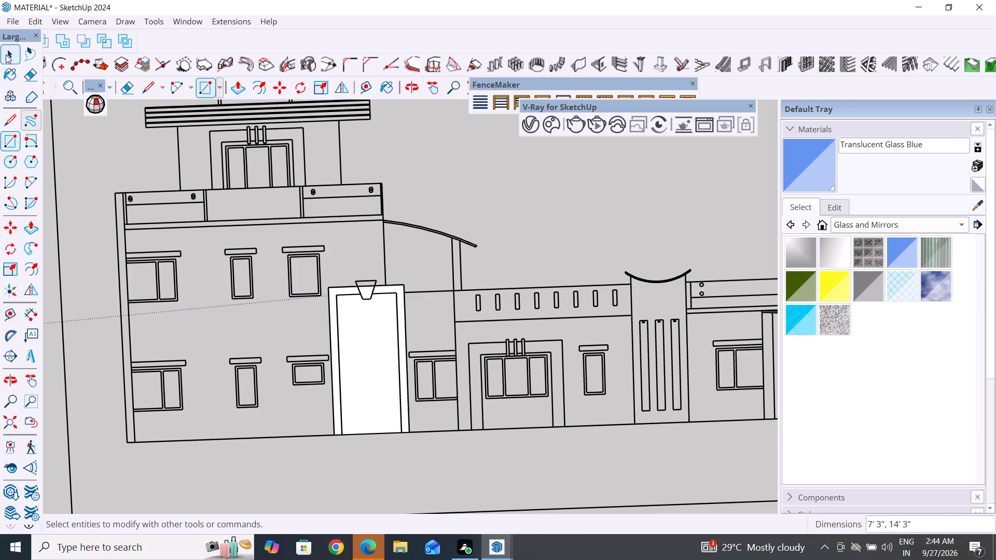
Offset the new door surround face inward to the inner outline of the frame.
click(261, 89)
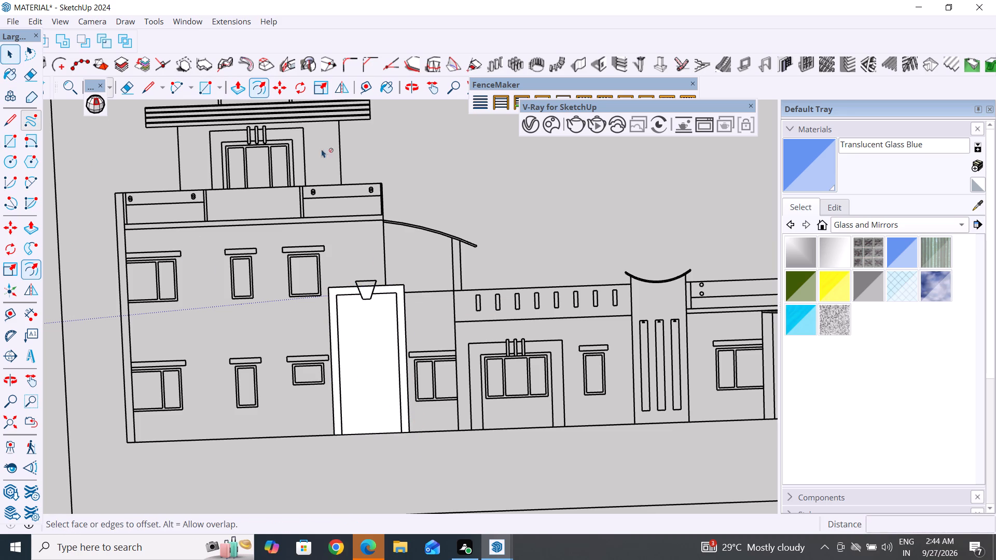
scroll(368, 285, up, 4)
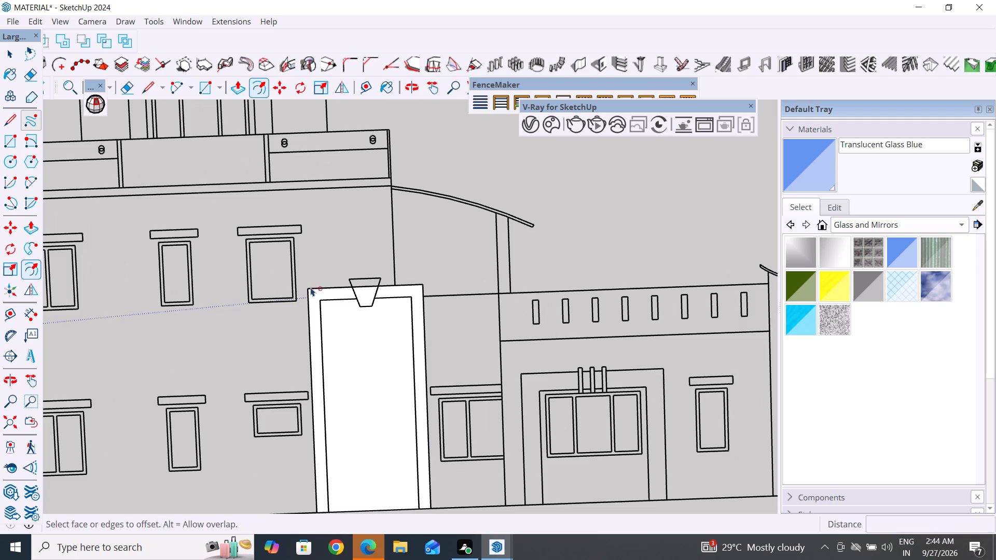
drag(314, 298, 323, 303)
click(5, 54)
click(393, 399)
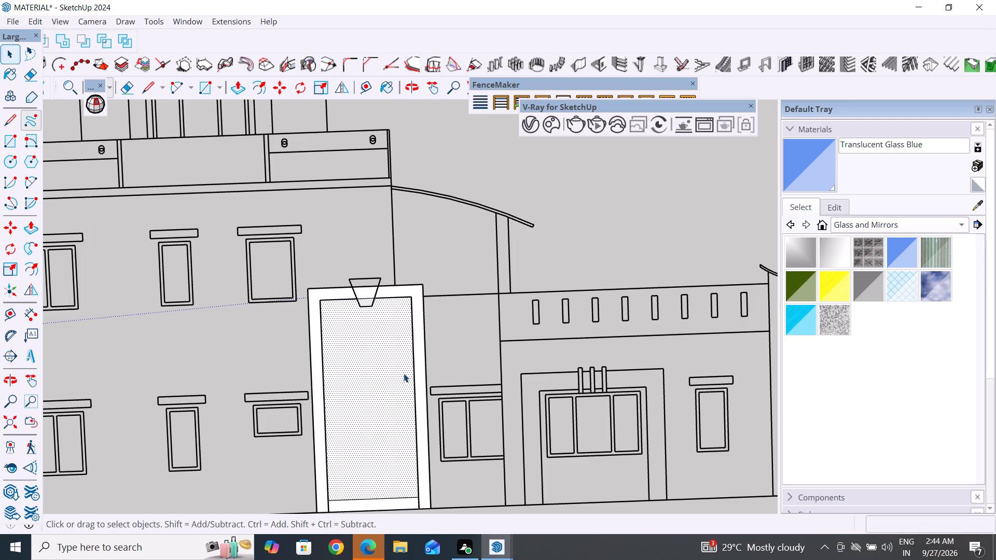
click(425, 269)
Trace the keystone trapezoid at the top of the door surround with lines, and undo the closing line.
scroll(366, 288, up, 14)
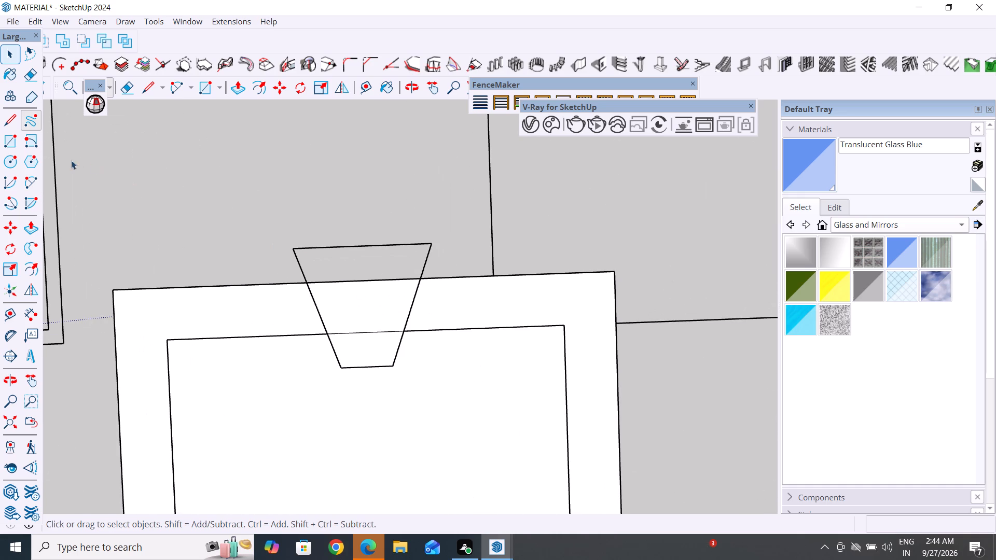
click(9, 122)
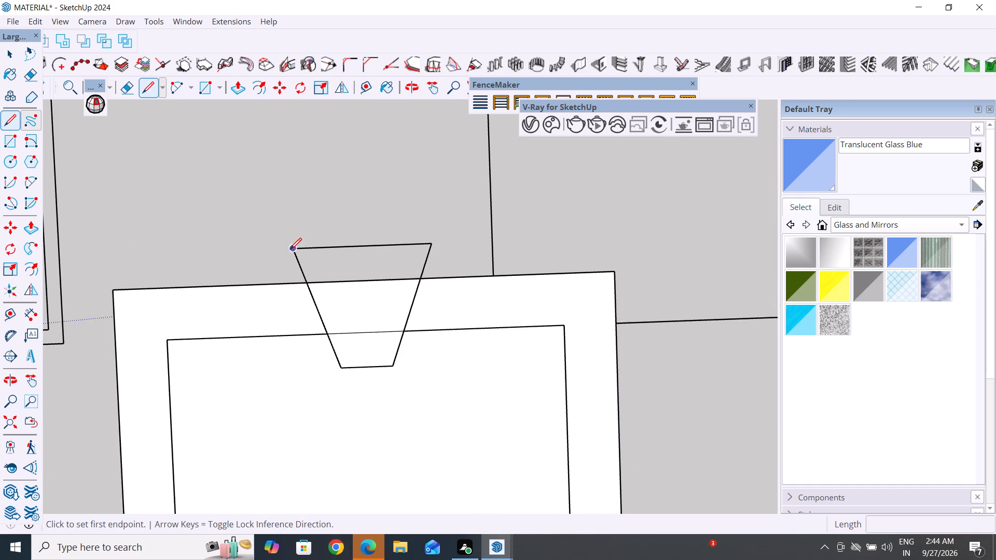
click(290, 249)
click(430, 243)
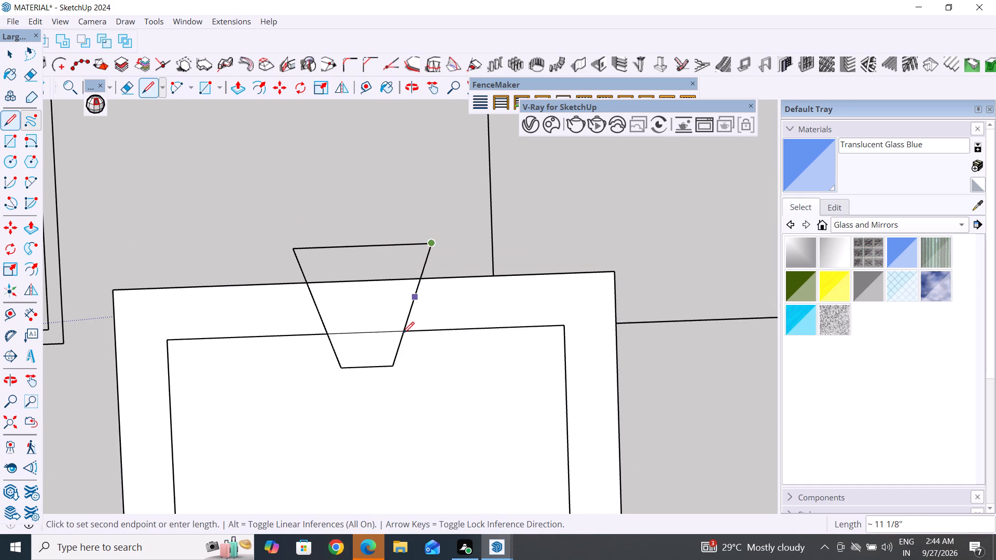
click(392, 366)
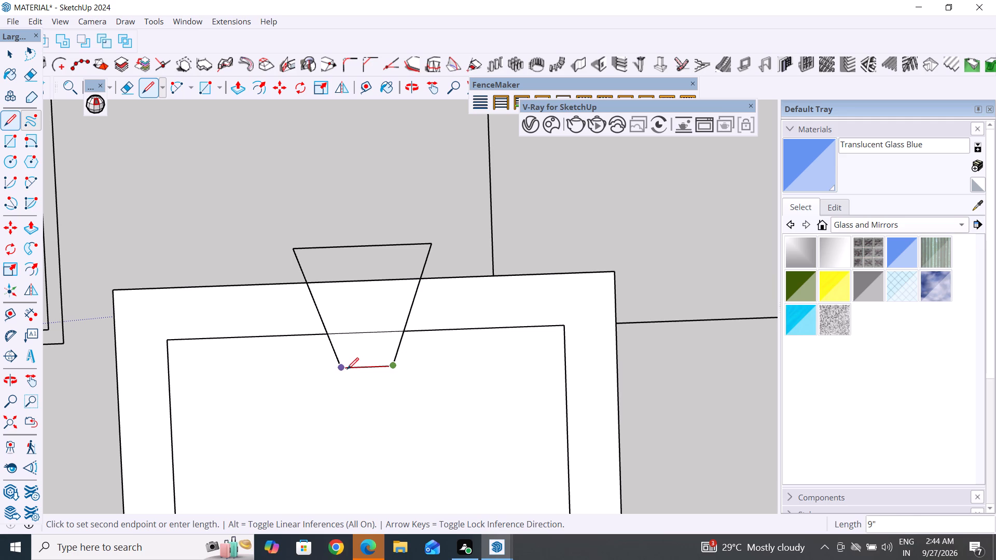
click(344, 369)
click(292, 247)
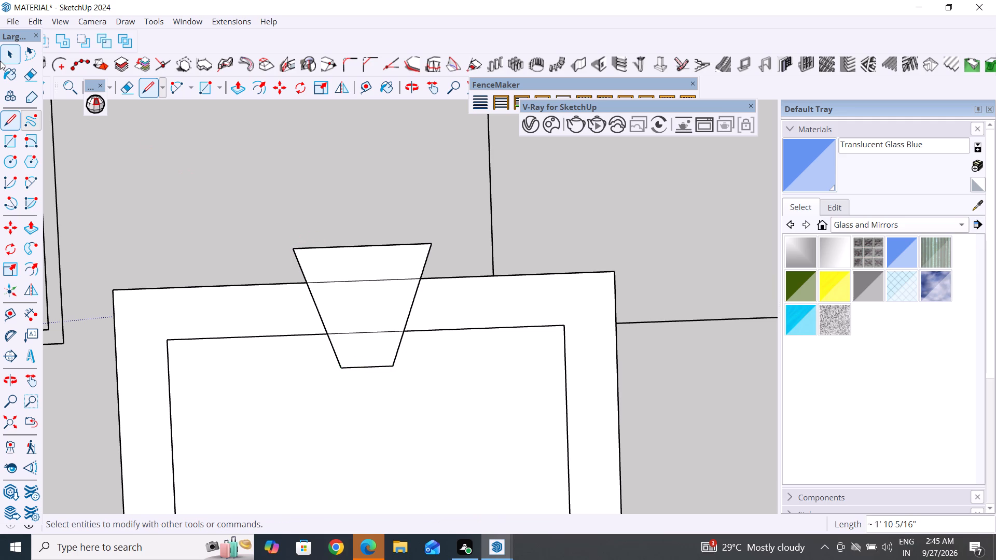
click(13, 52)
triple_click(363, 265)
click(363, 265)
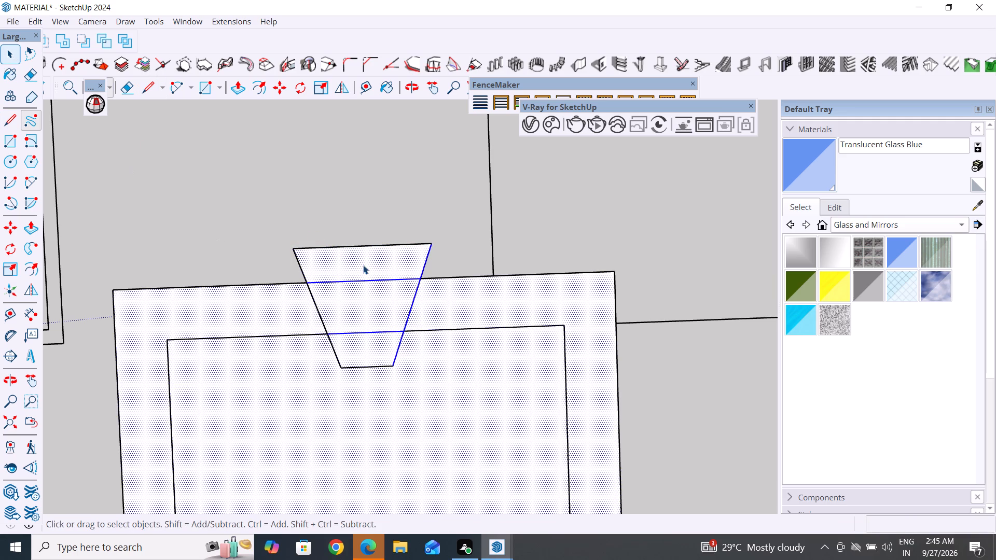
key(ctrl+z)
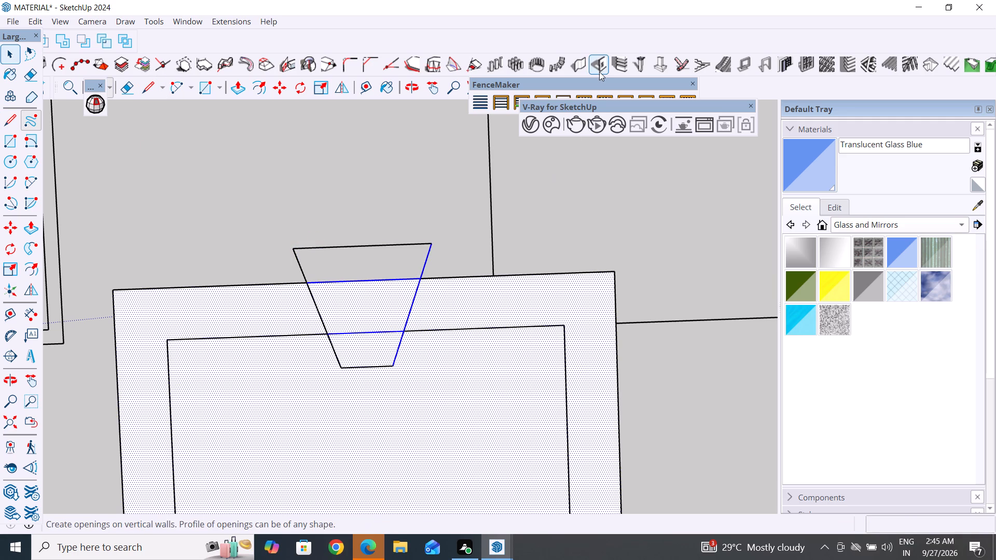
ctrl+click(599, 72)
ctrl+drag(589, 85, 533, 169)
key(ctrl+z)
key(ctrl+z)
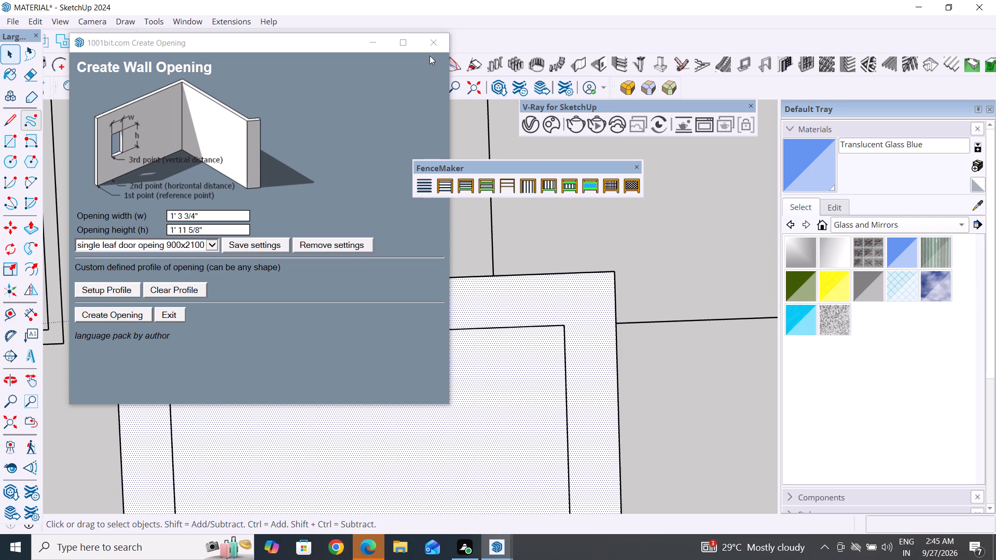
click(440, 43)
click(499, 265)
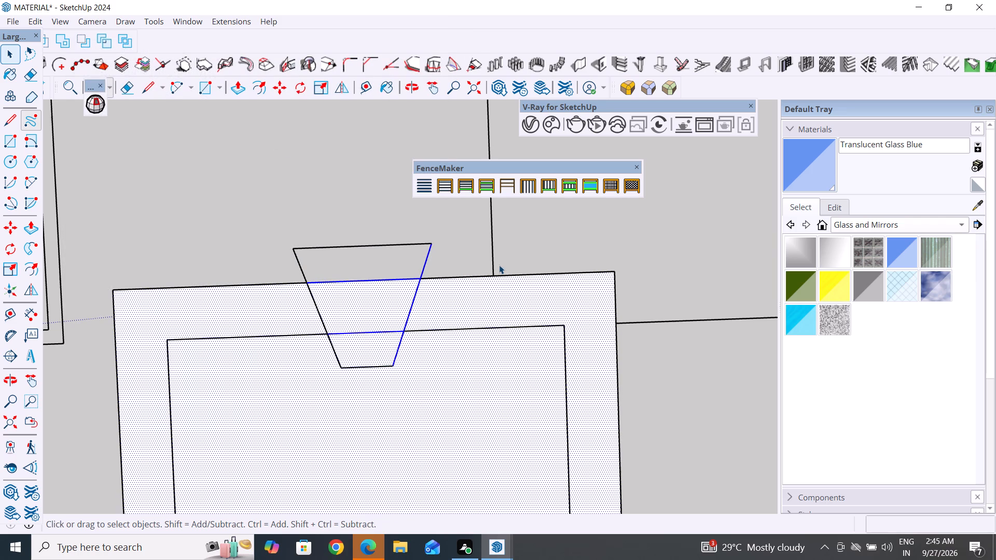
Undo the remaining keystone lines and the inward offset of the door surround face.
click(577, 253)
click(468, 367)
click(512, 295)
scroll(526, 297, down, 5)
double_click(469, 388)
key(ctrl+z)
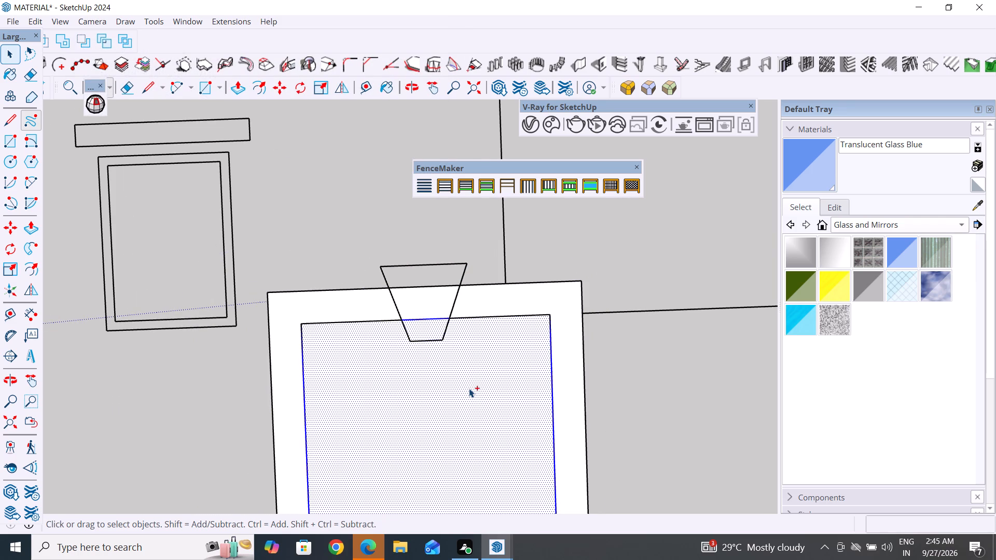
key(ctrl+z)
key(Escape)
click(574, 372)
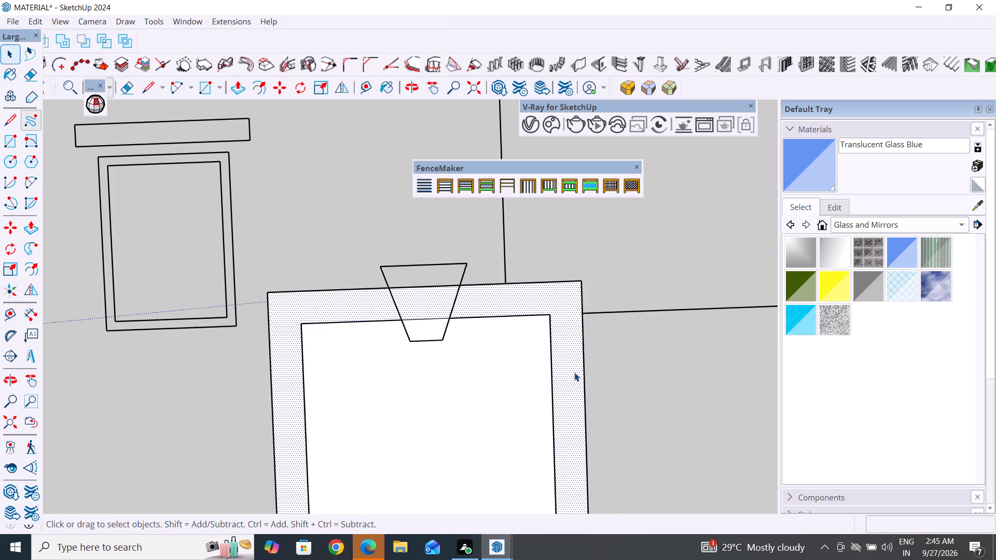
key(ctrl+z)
Push/Pull the whole tall door surround face up about 1 3/4" into a slab.
ctrl+drag(610, 372, 466, 559)
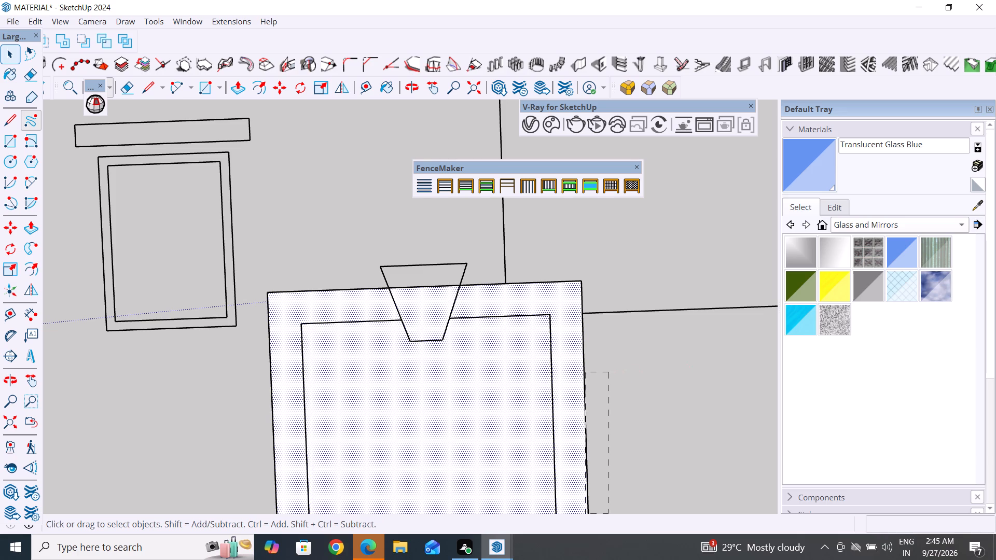
click(682, 461)
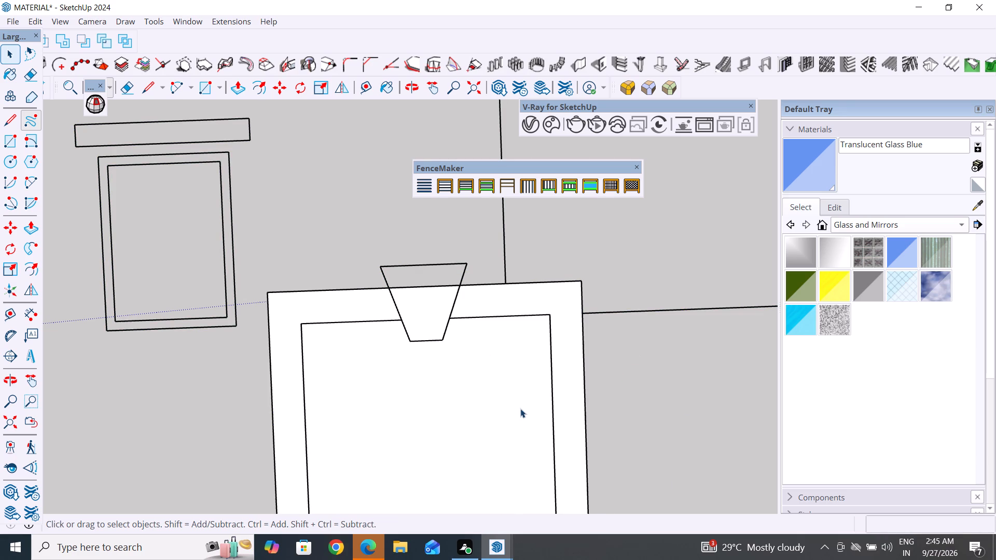
click(520, 409)
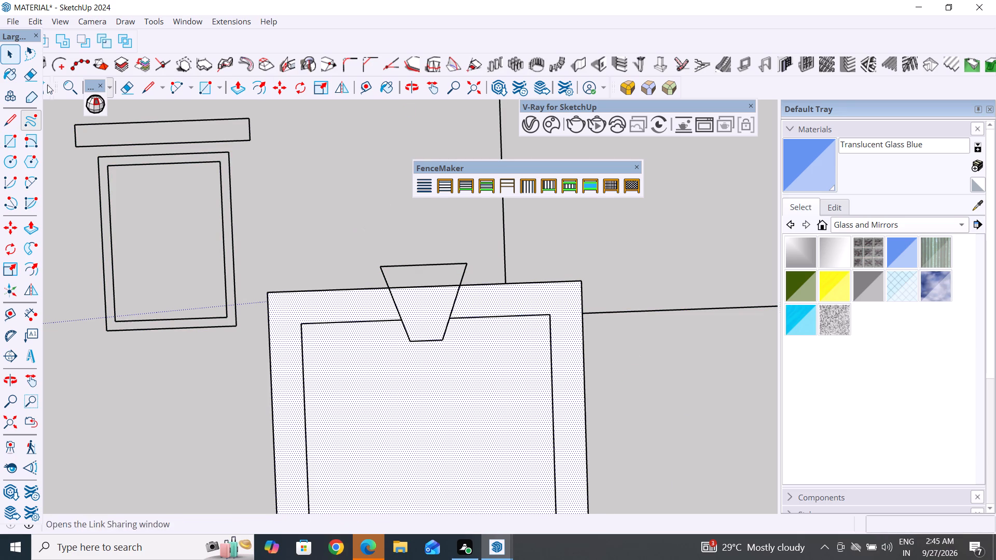
click(240, 88)
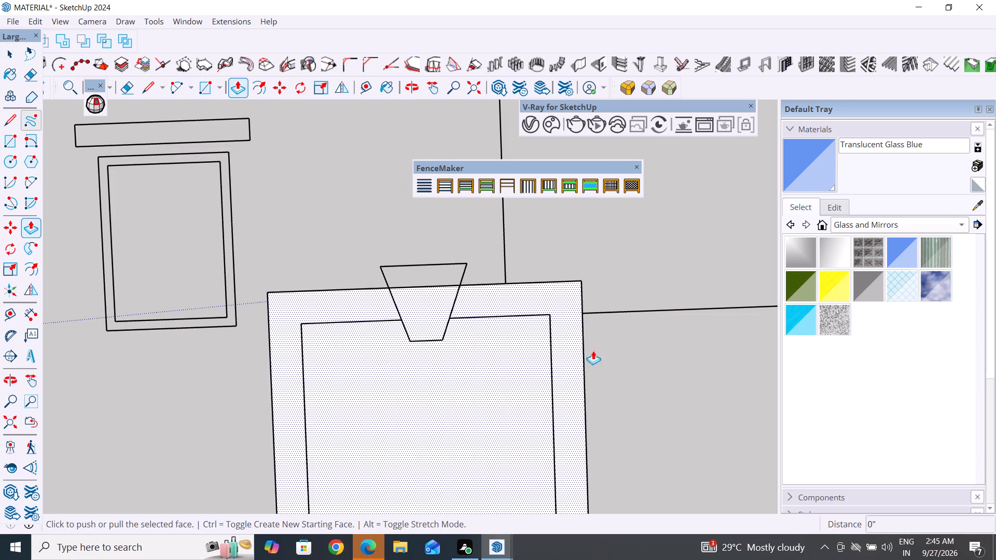
middle_drag(596, 363, 418, 421)
scroll(562, 347, down, 12)
middle_drag(505, 396, 563, 332)
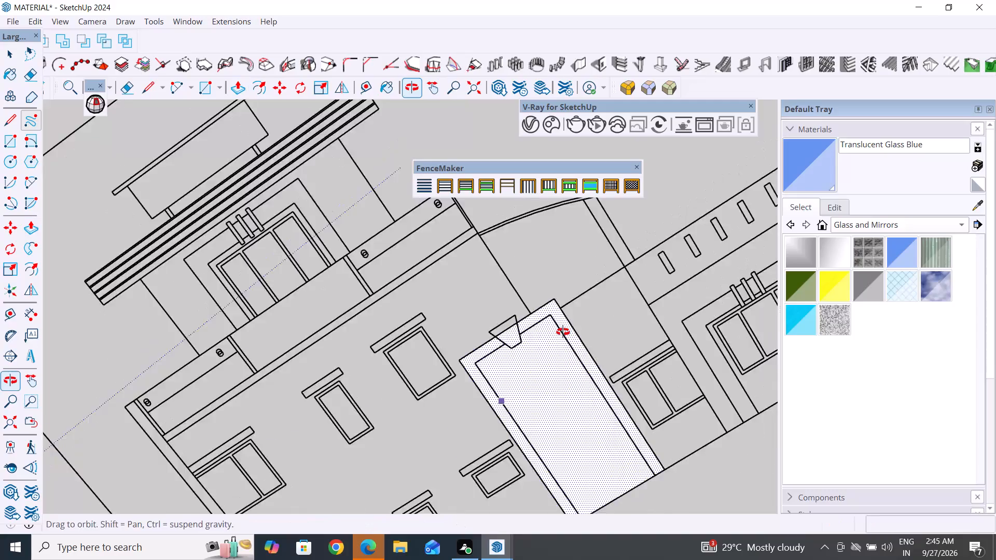
middle_drag(563, 332, 602, 180)
middle_drag(526, 428, 611, 254)
scroll(705, 397, up, 4)
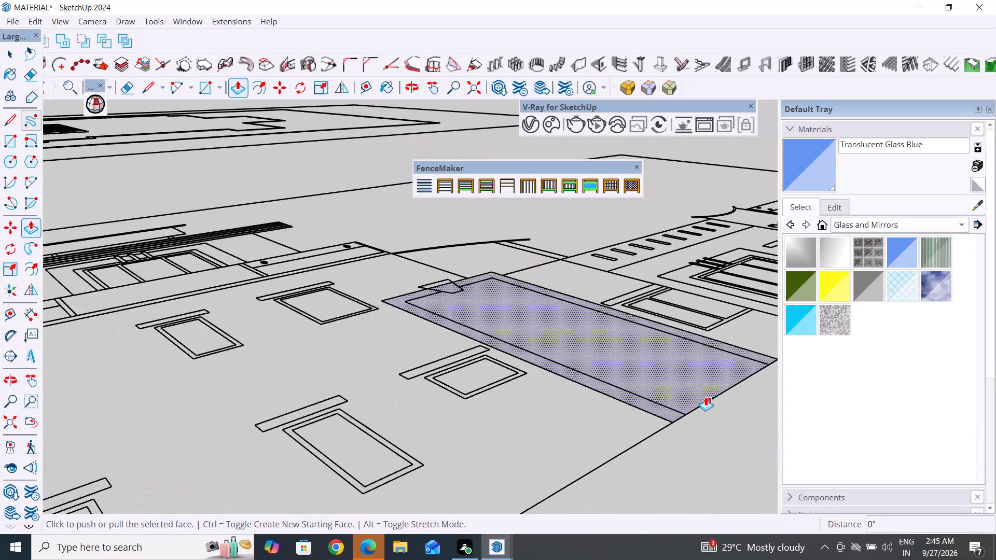
scroll(706, 397, up, 8)
click(690, 394)
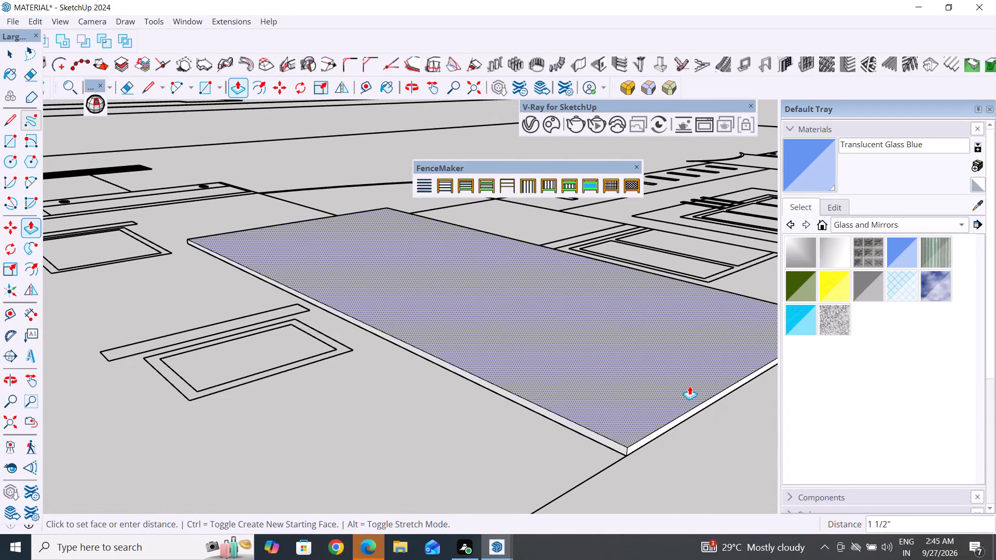
click(689, 385)
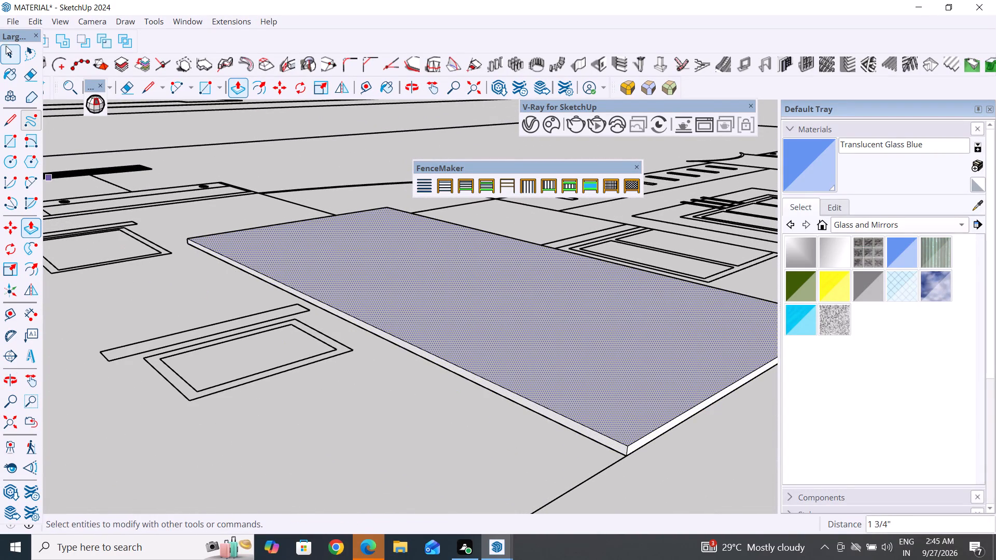
Select all connected faces and edges of the extruded door surround slab and make them a group.
click(6, 44)
triple_click(390, 256)
click(390, 256)
right_click(390, 256)
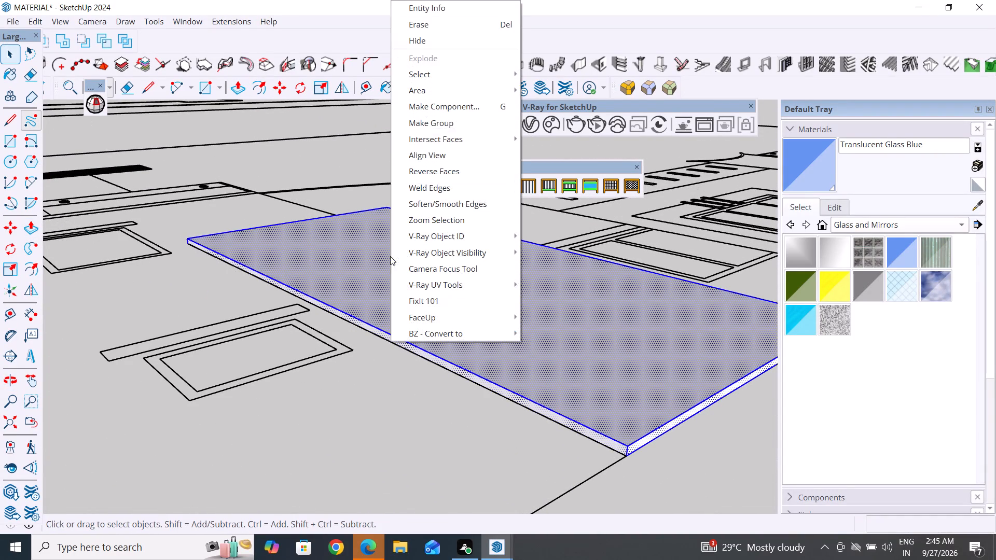
click(444, 124)
Show the hidden back edges and trace the keystone trapezoid over the door surround with lines, 2' wide at its top edge.
scroll(603, 439, down, 5)
middle_drag(613, 441, 599, 490)
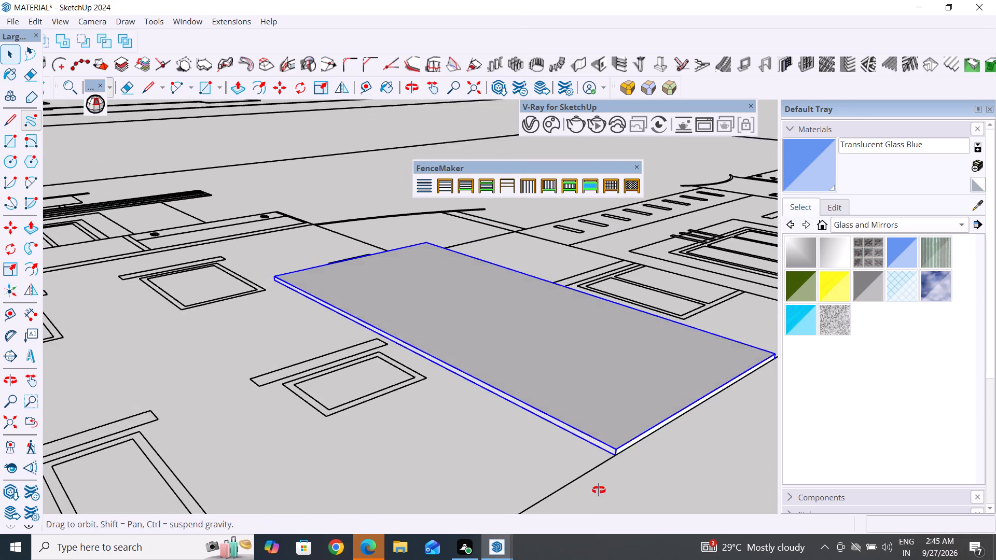
middle_drag(599, 490, 515, 559)
middle_drag(584, 298, 516, 559)
scroll(566, 294, down, 4)
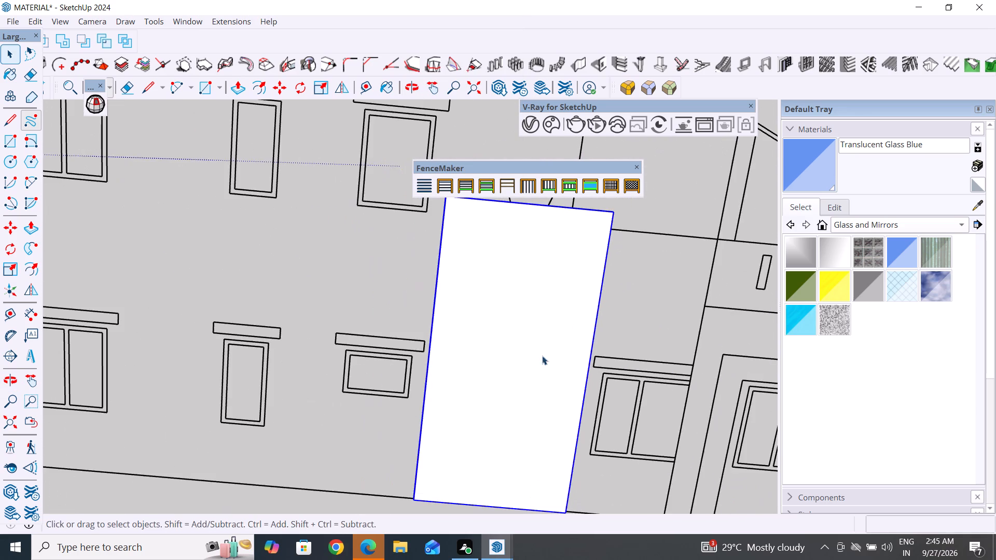
middle_drag(543, 367, 666, 254)
middle_drag(700, 421, 726, 284)
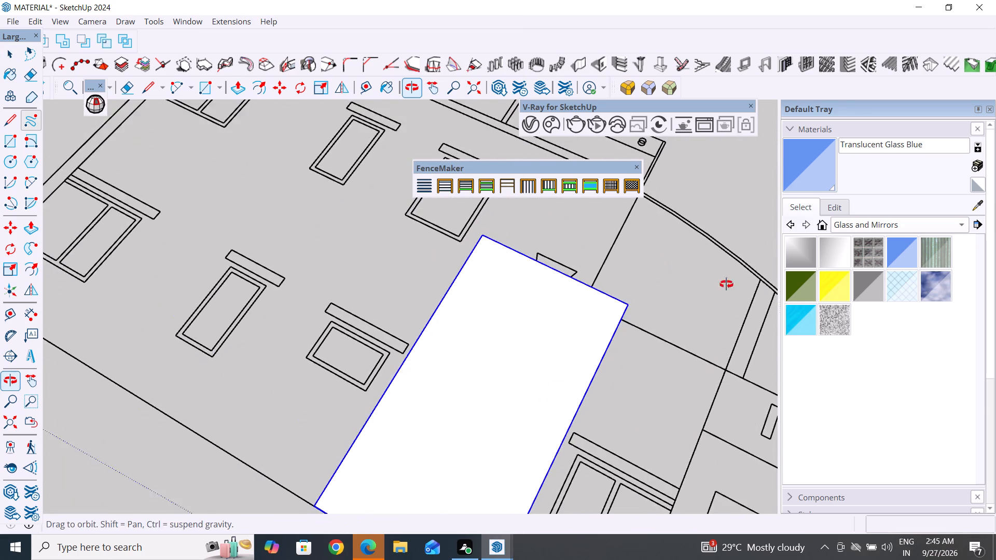
middle_drag(726, 284, 733, 248)
middle_drag(504, 459, 739, 450)
scroll(721, 375, up, 2)
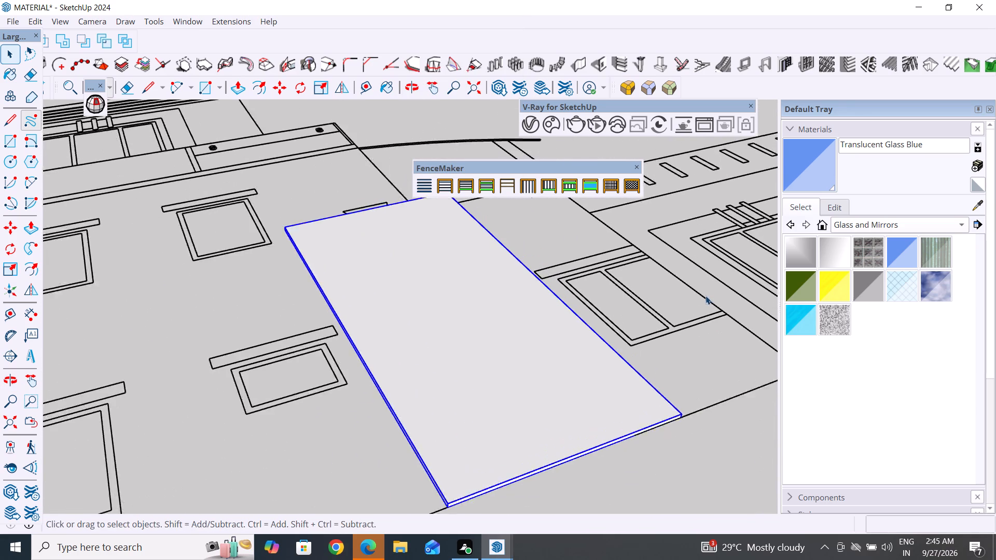
scroll(706, 296, up, 2)
scroll(617, 239, down, 11)
scroll(483, 230, up, 5)
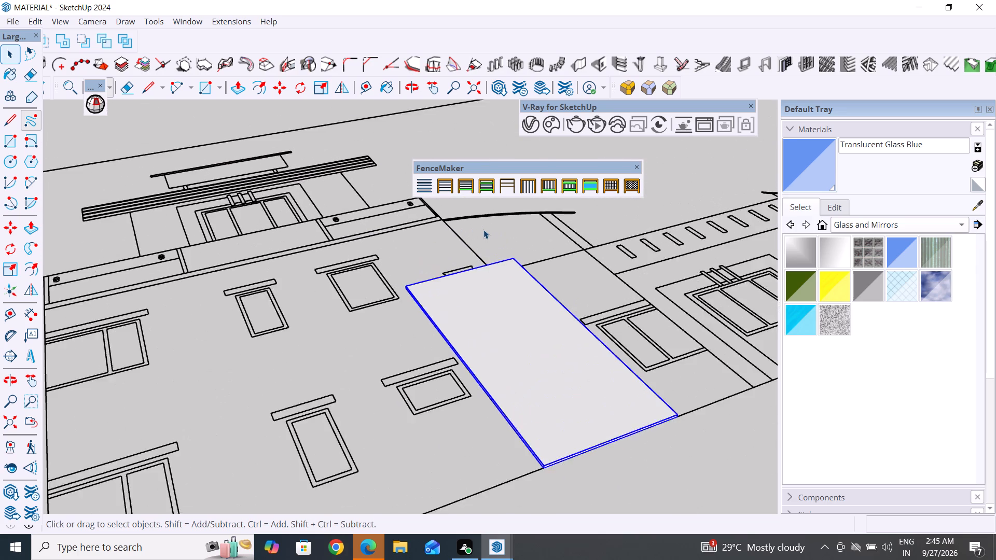
scroll(483, 230, up, 4)
middle_drag(552, 274, 531, 433)
middle_drag(492, 269, 515, 318)
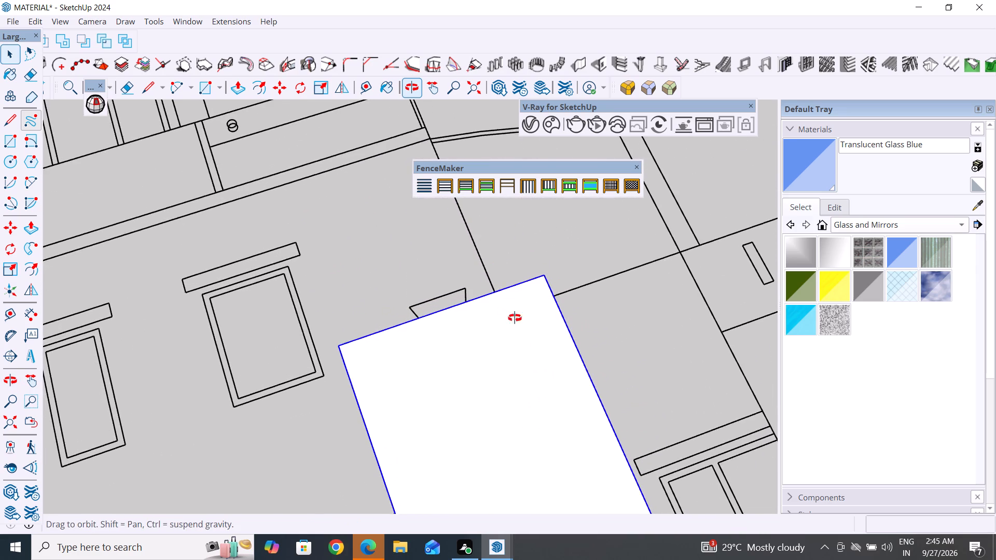
middle_drag(515, 318, 537, 393)
key(k)
scroll(464, 330, up, 4)
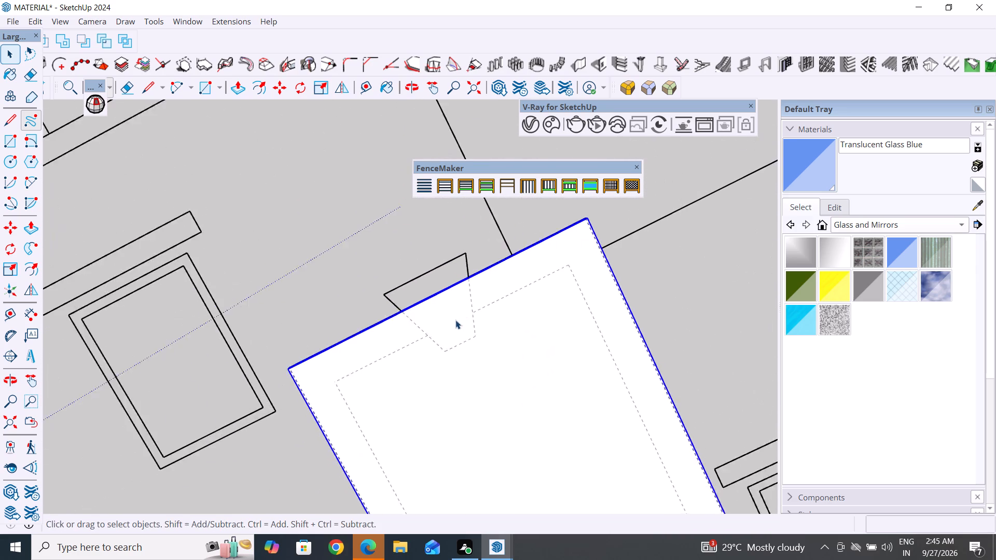
scroll(455, 320, up, 6)
click(8, 117)
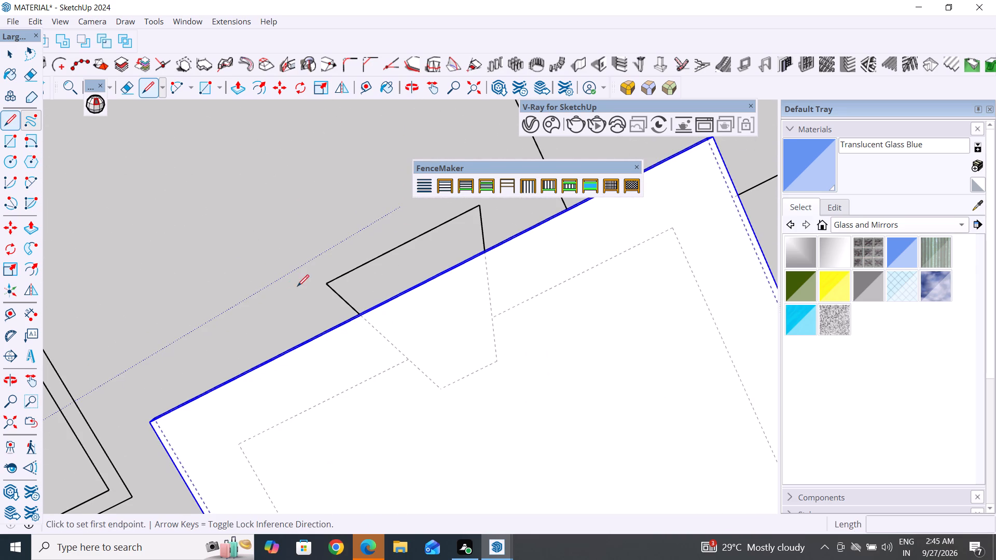
click(323, 284)
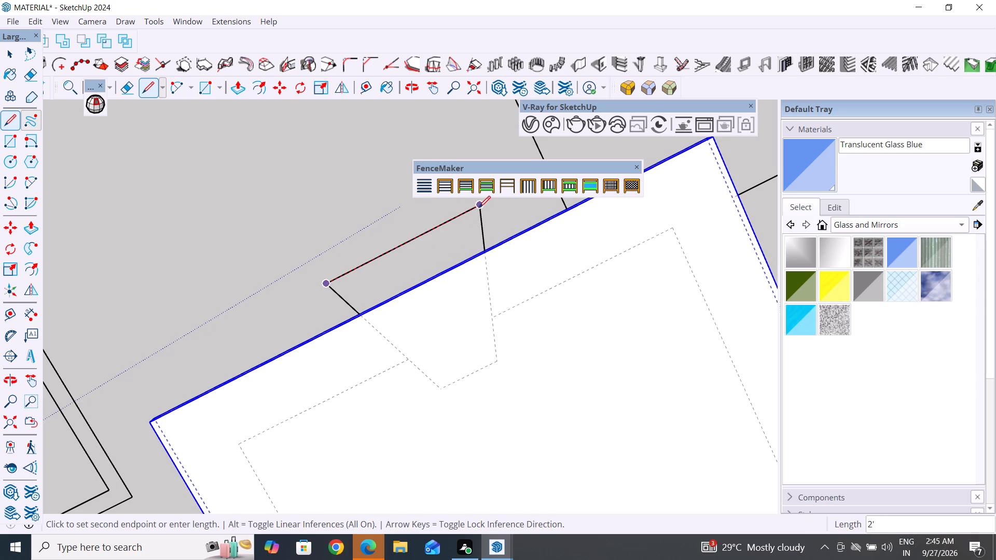
click(479, 207)
click(497, 361)
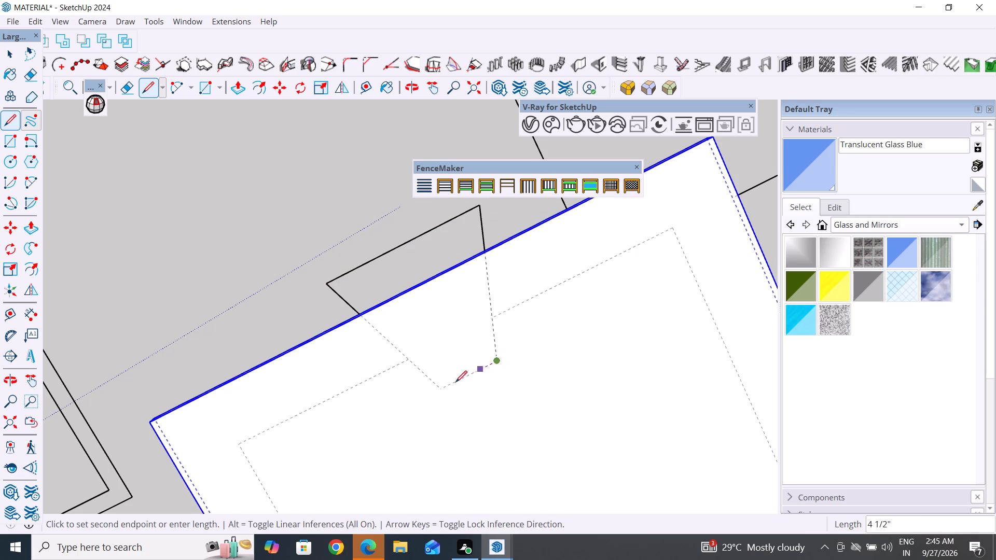
click(441, 389)
click(328, 280)
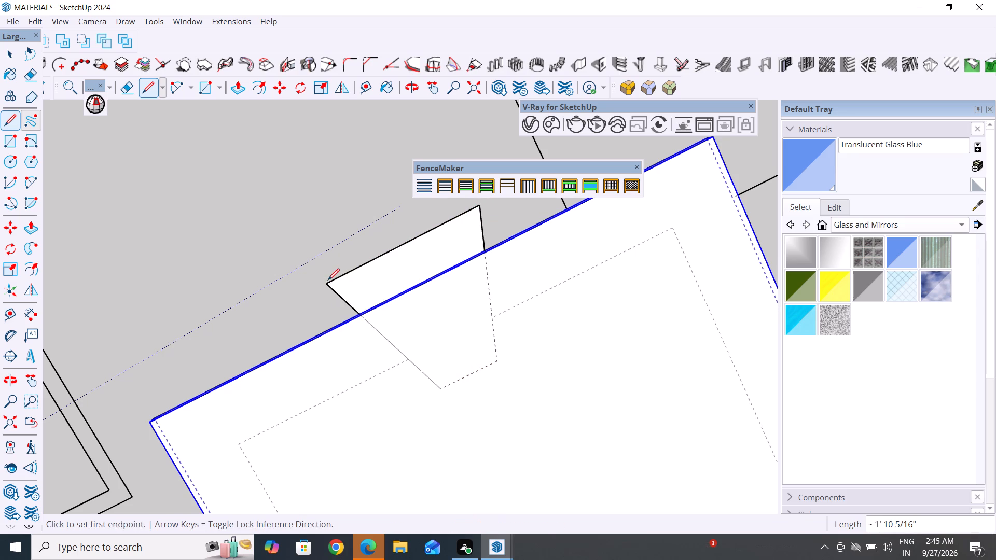
click(8, 52)
click(242, 241)
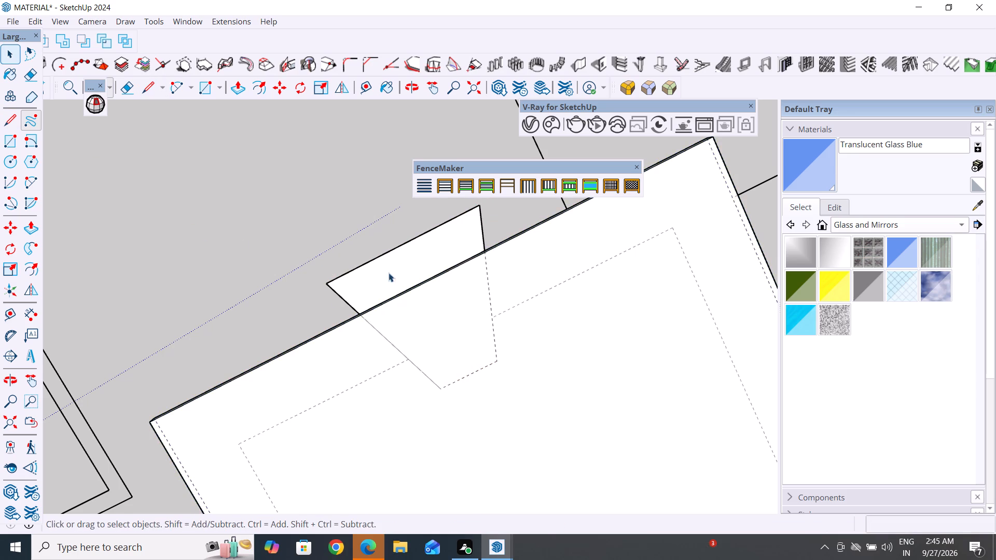
Push/Pull the keystone face about 5 11/16" so it projects beyond the door surround slab.
middle_drag(495, 352, 513, 484)
scroll(431, 331, up, 4)
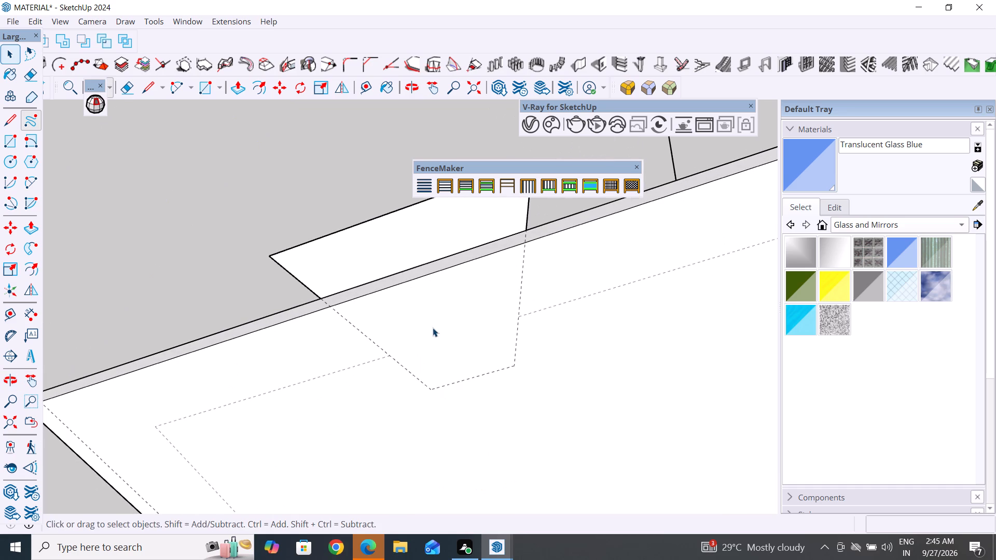
triple_click(432, 234)
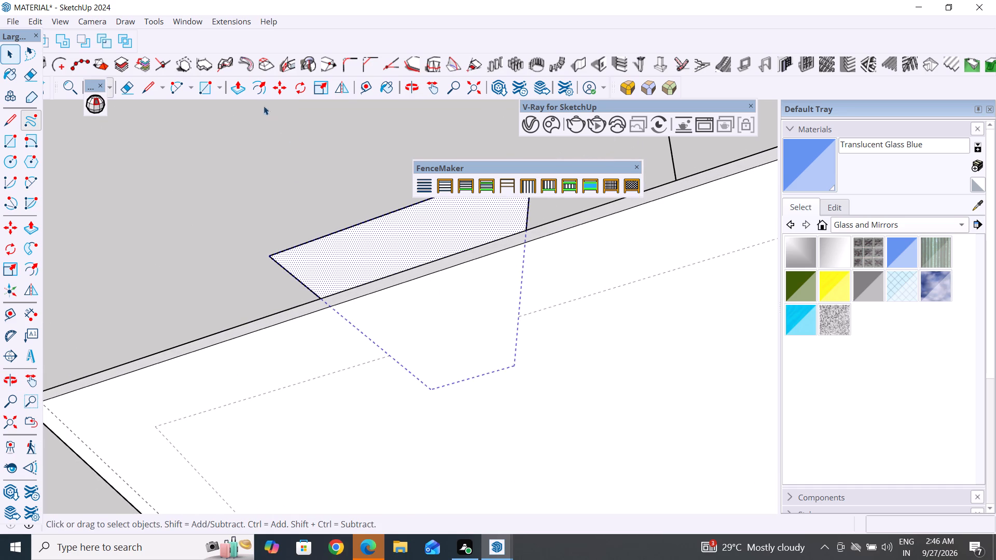
click(246, 89)
click(434, 236)
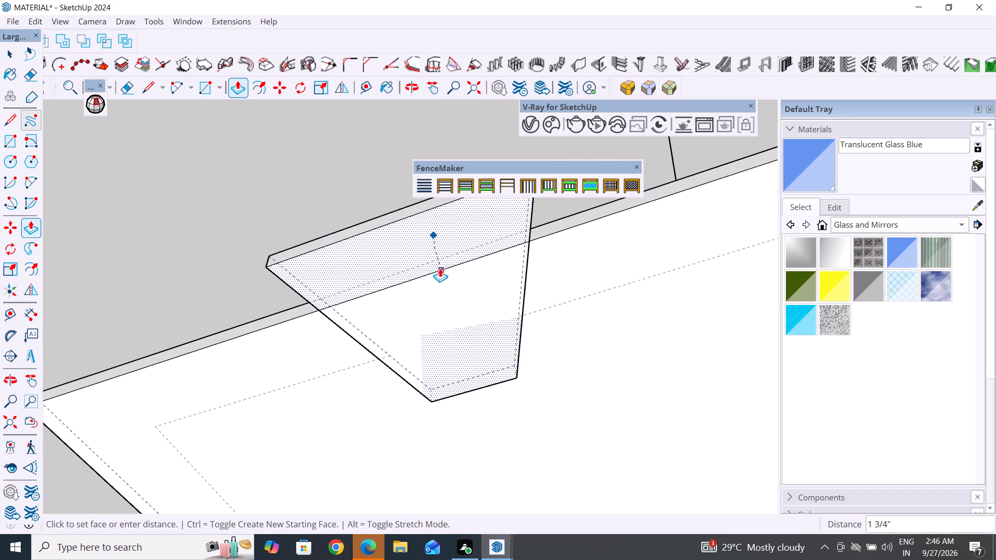
middle_drag(426, 250, 431, 365)
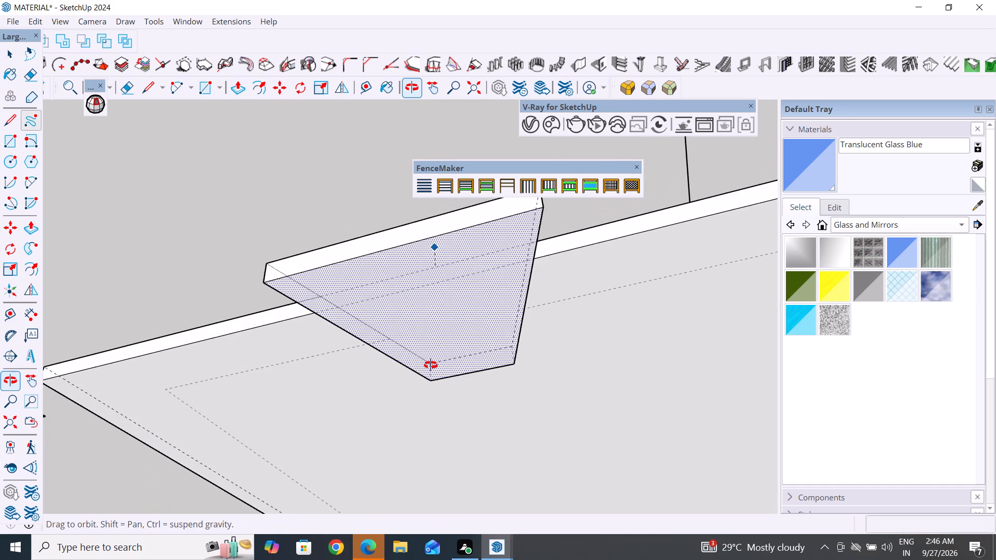
middle_drag(431, 365, 431, 371)
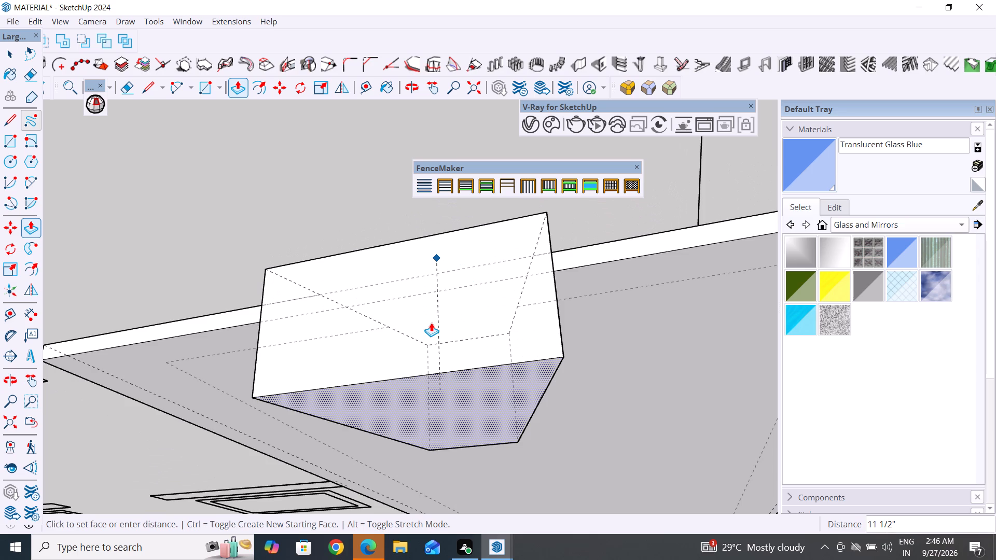
scroll(431, 323, up, 2)
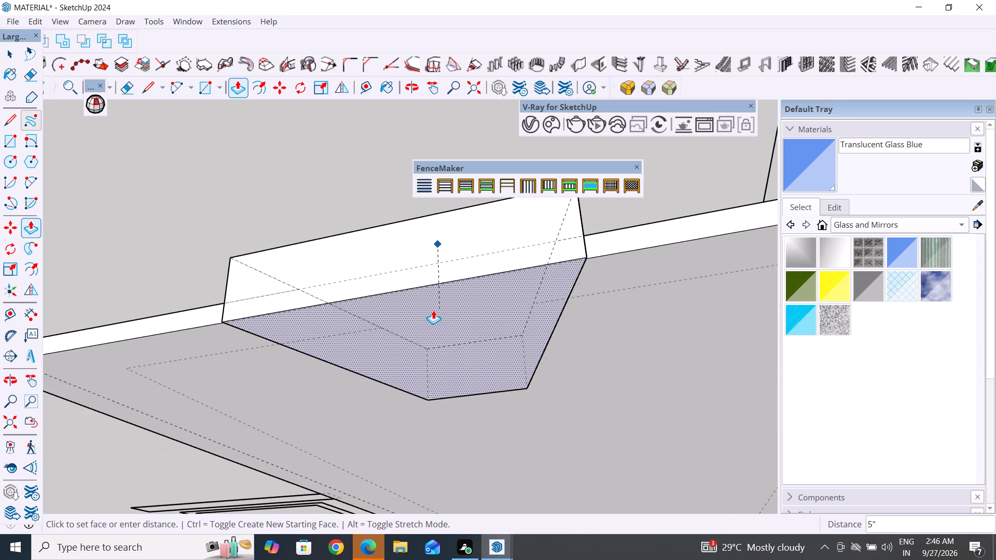
click(435, 320)
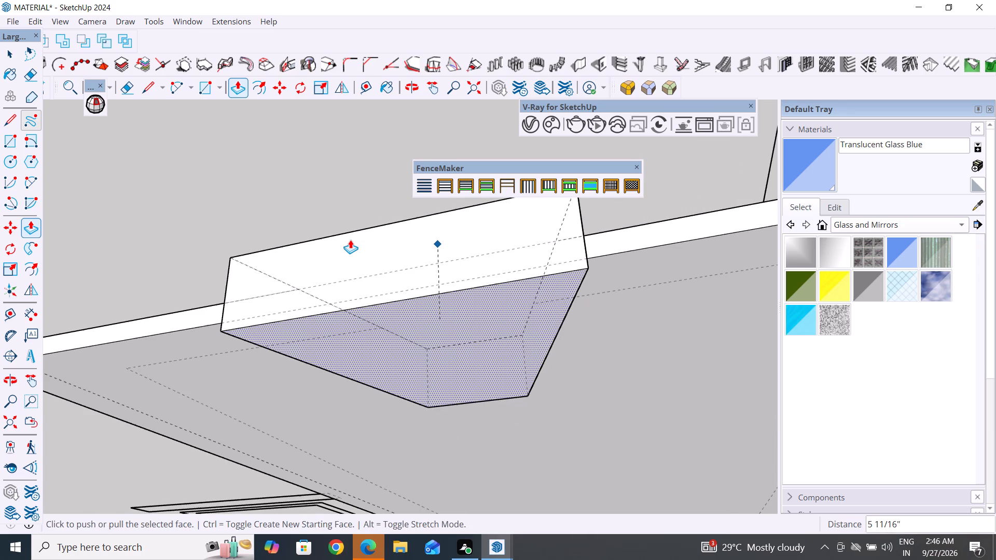
Select the entire extruded keystone and make it a group.
click(8, 55)
click(14, 53)
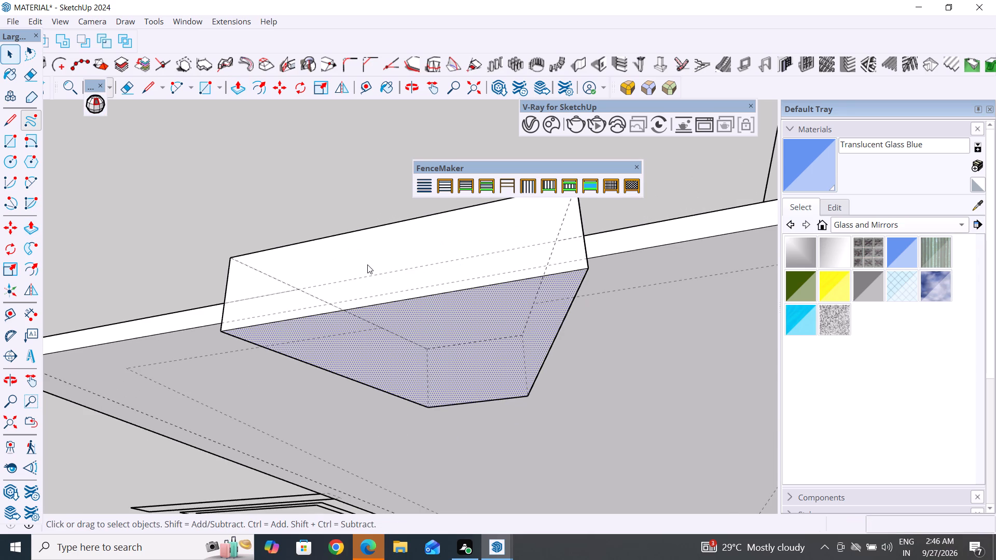
triple_click(367, 264)
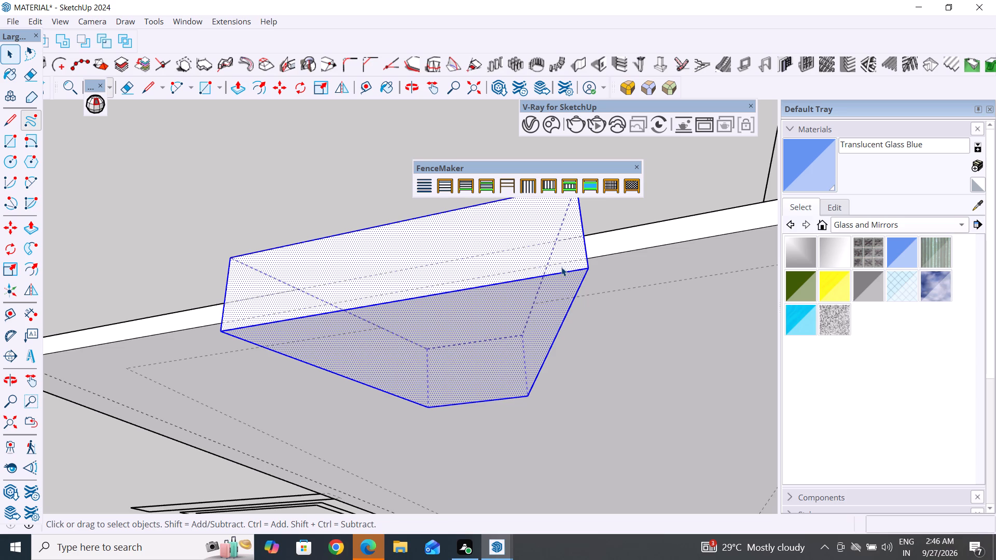
right_click(514, 292)
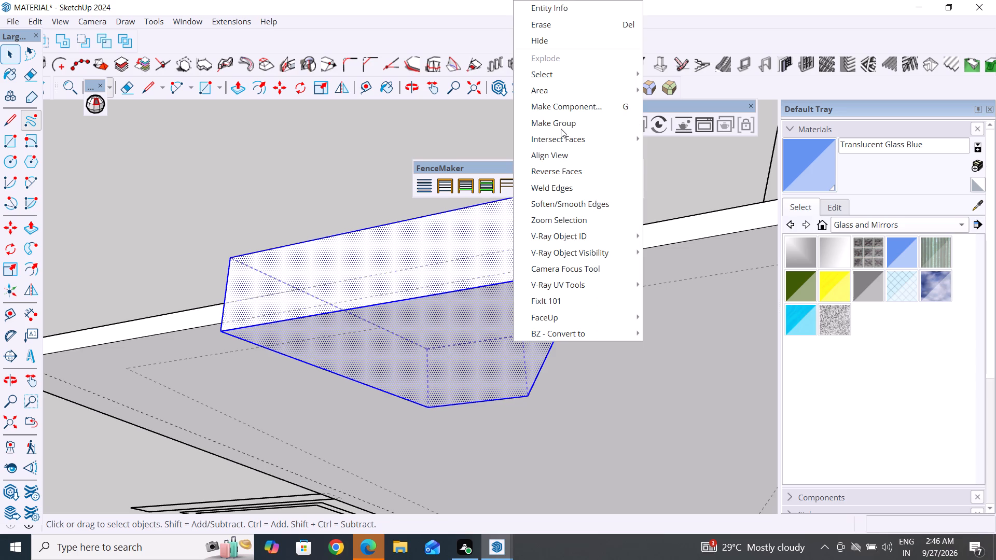
click(563, 124)
click(325, 192)
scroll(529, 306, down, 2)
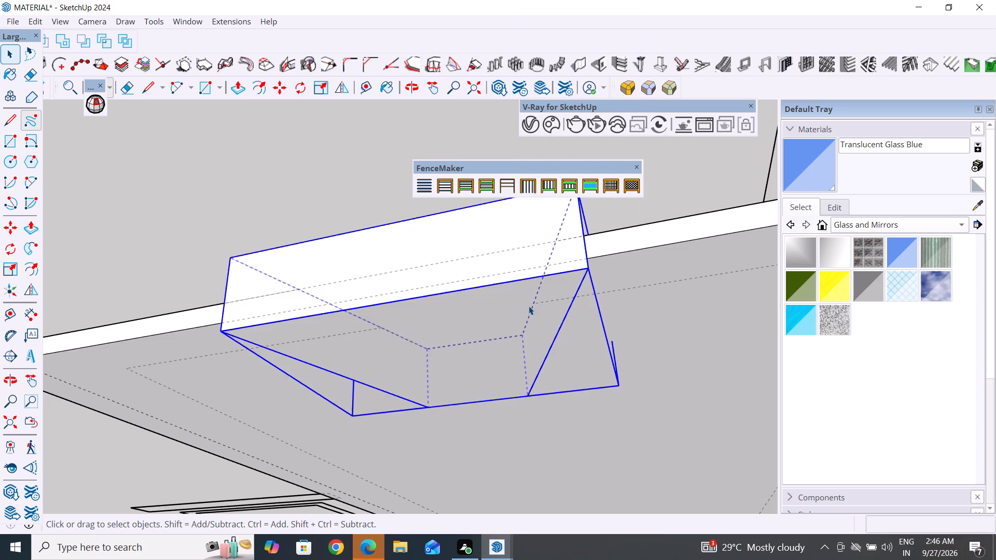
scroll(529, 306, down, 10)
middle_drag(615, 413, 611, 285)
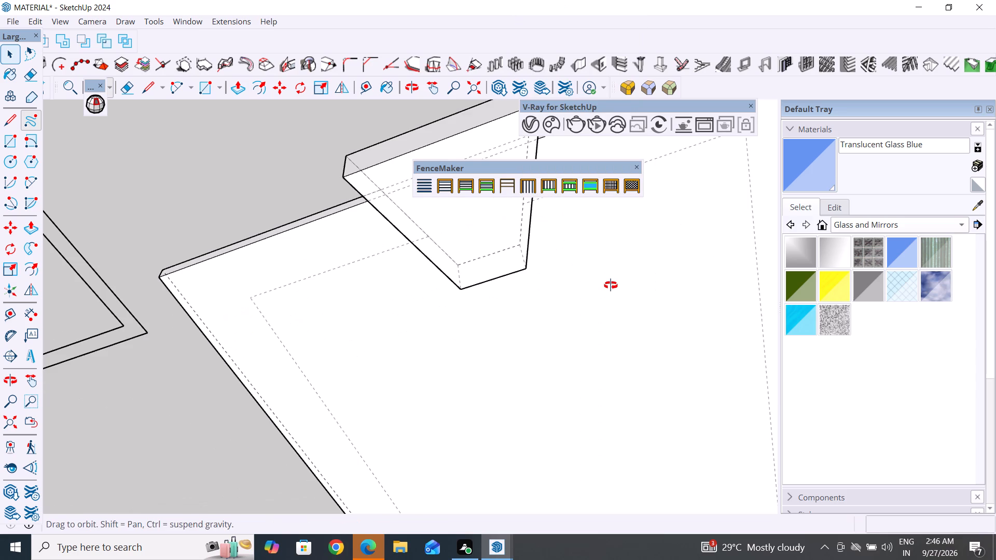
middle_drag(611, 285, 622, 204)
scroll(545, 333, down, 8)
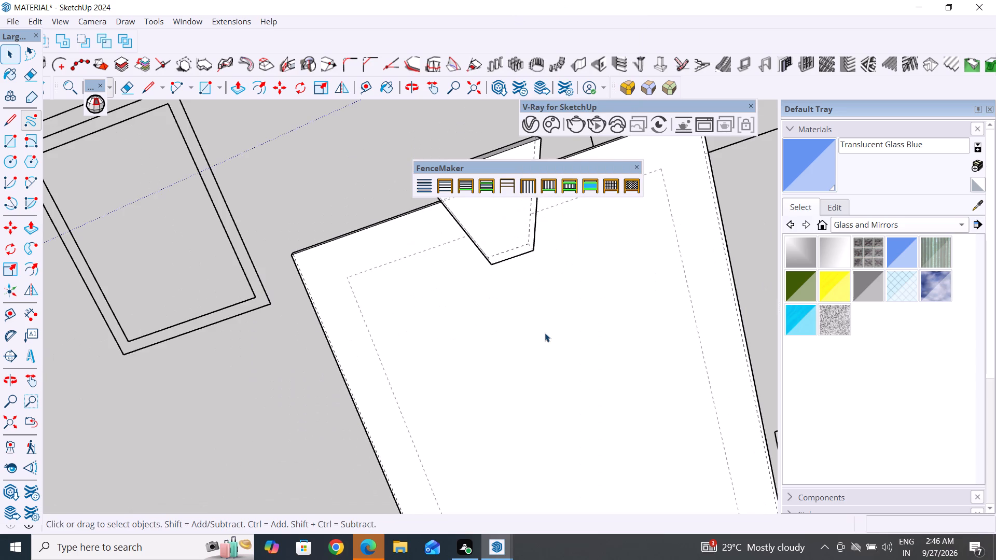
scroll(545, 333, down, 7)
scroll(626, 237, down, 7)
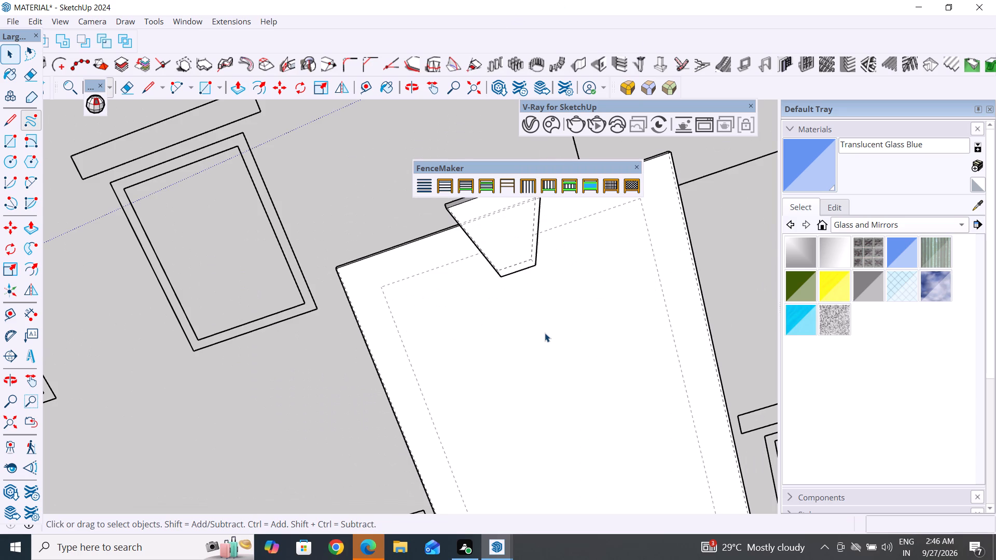
Draw a 5' 9" by 13' 6" rectangle over the inner opening outline of the door surround.
scroll(545, 333, down, 10)
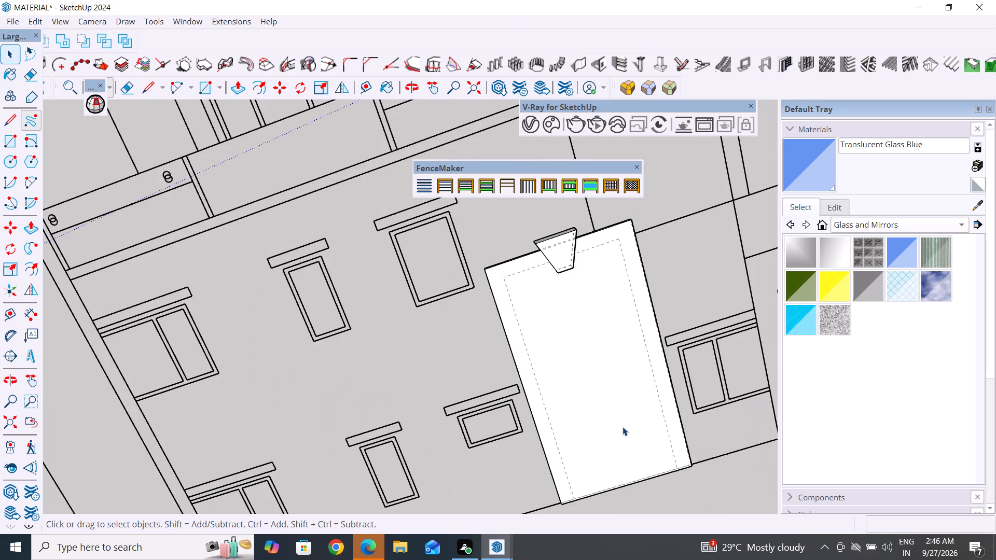
click(669, 488)
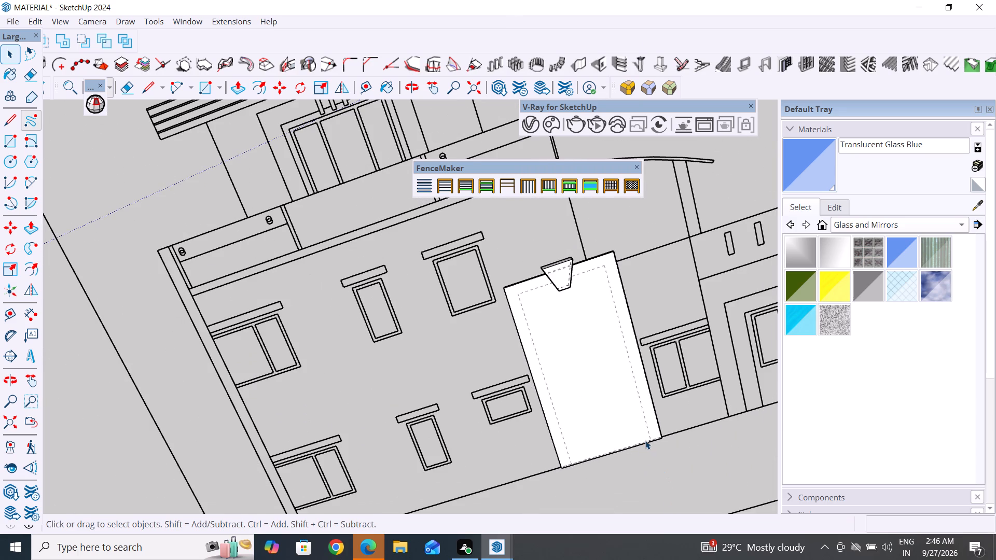
scroll(645, 440, up, 3)
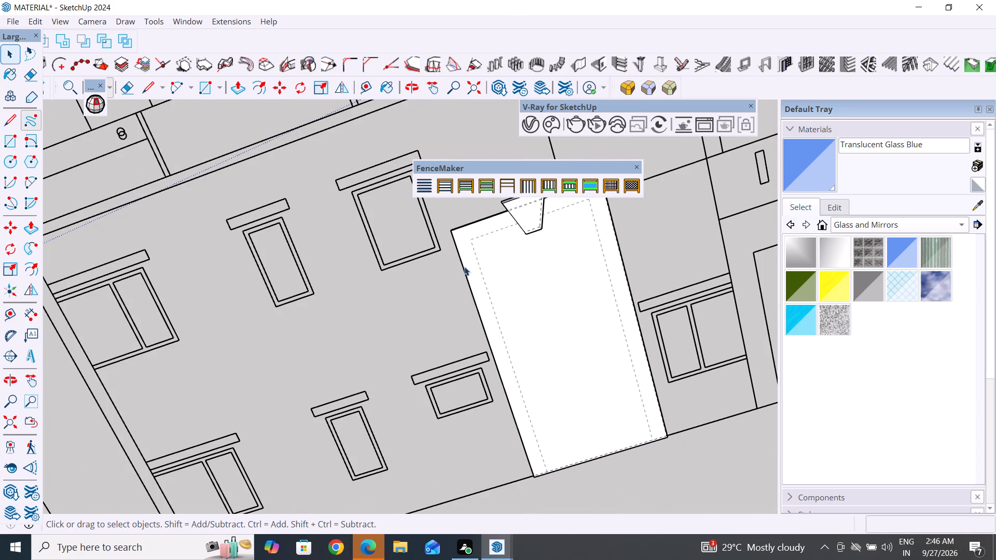
click(8, 139)
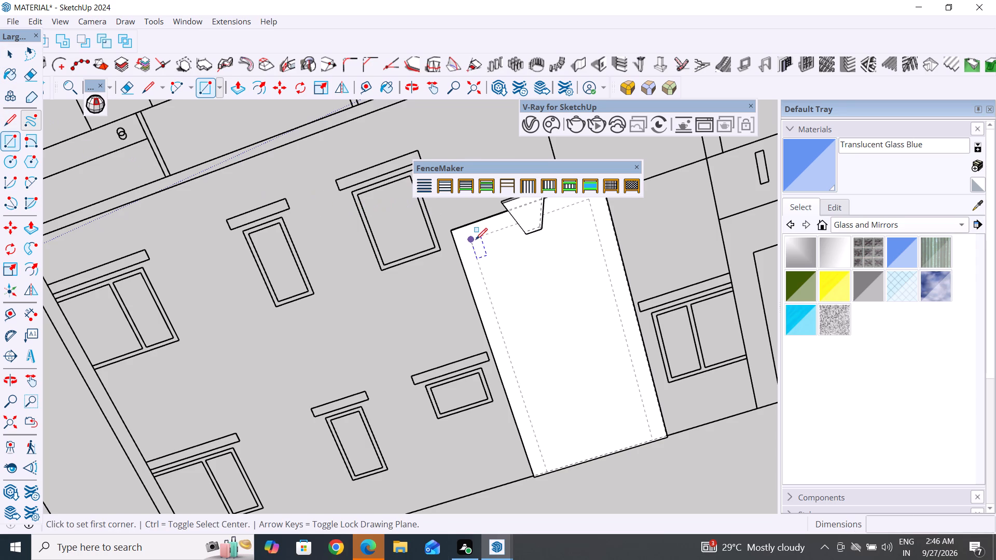
click(473, 240)
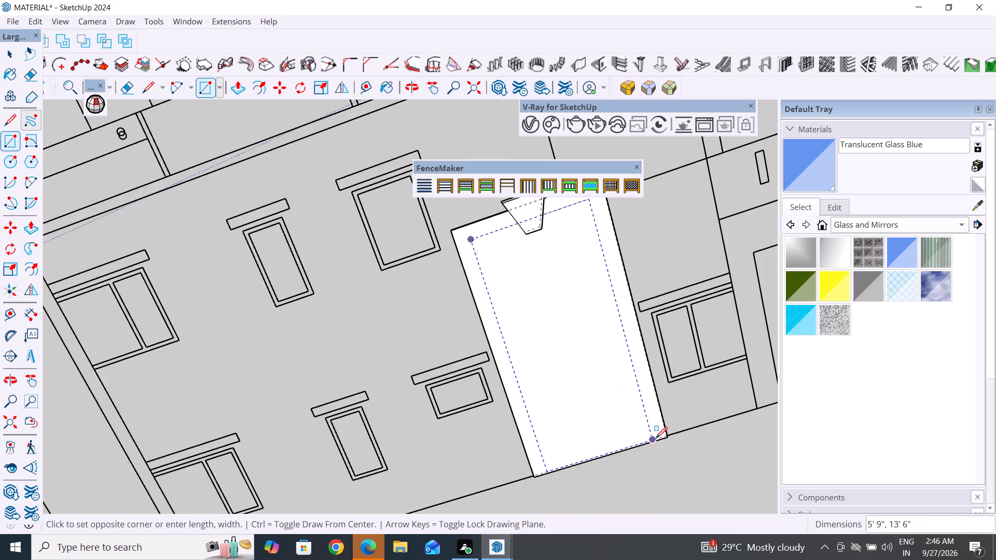
click(656, 438)
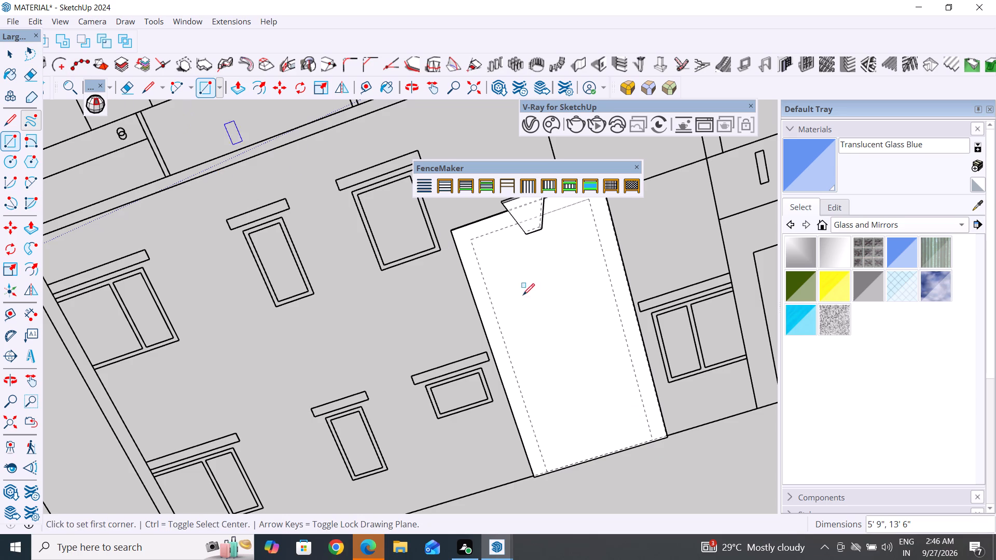
Delete the new rectangle's face and the old door surround slab group, keeping the keystone.
click(12, 52)
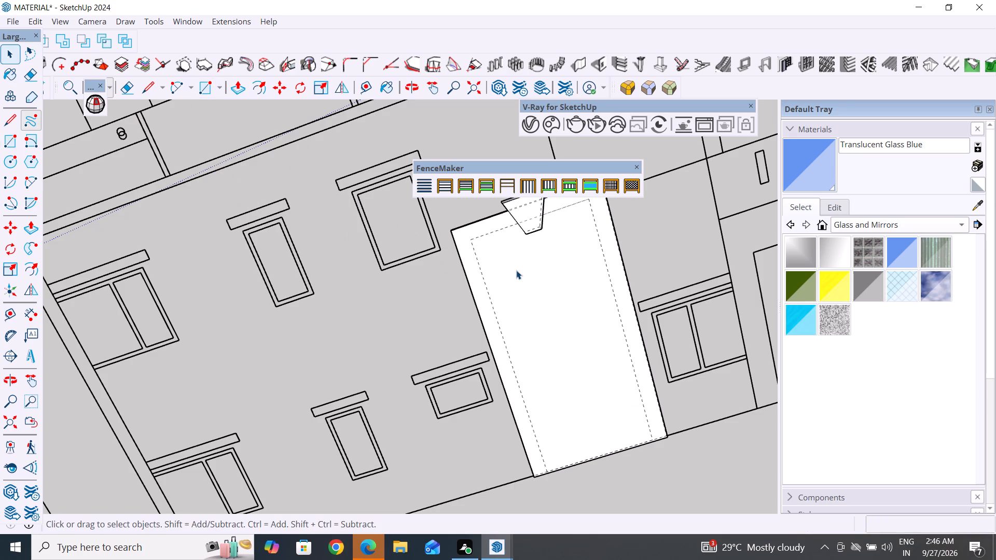
click(516, 270)
key(Delete)
click(566, 307)
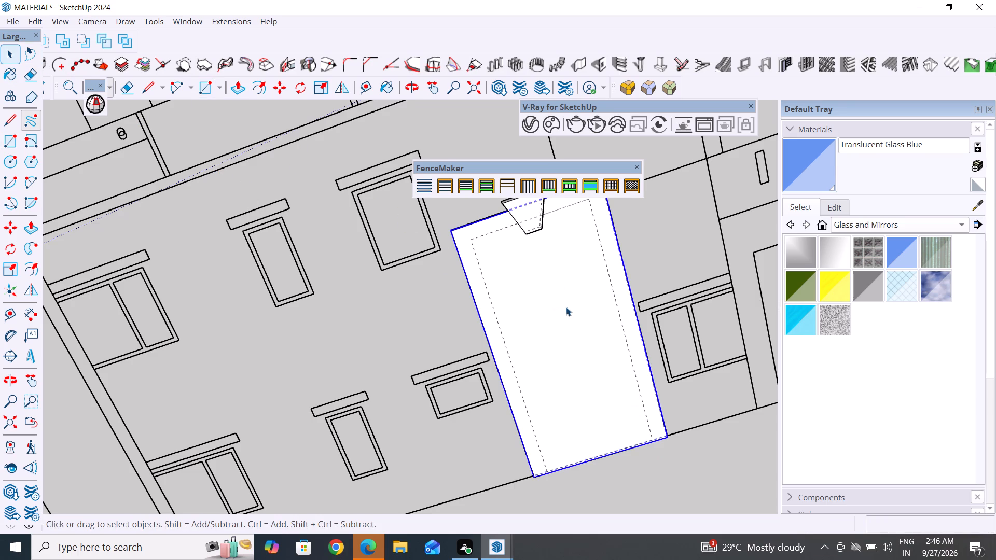
key(Delete)
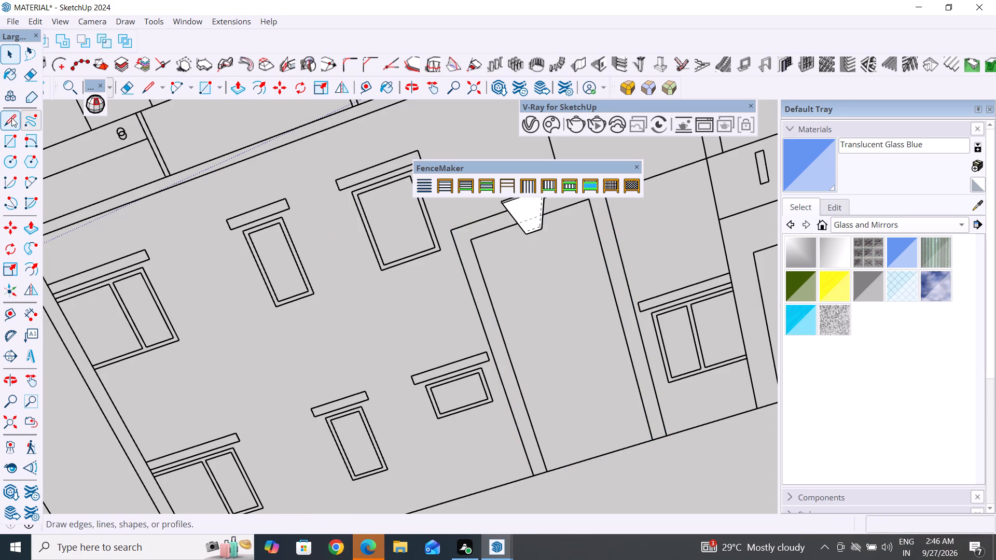
Draw a 7' 3" by 14' 3" rectangle over the outer outline of the door surround.
click(11, 118)
click(15, 142)
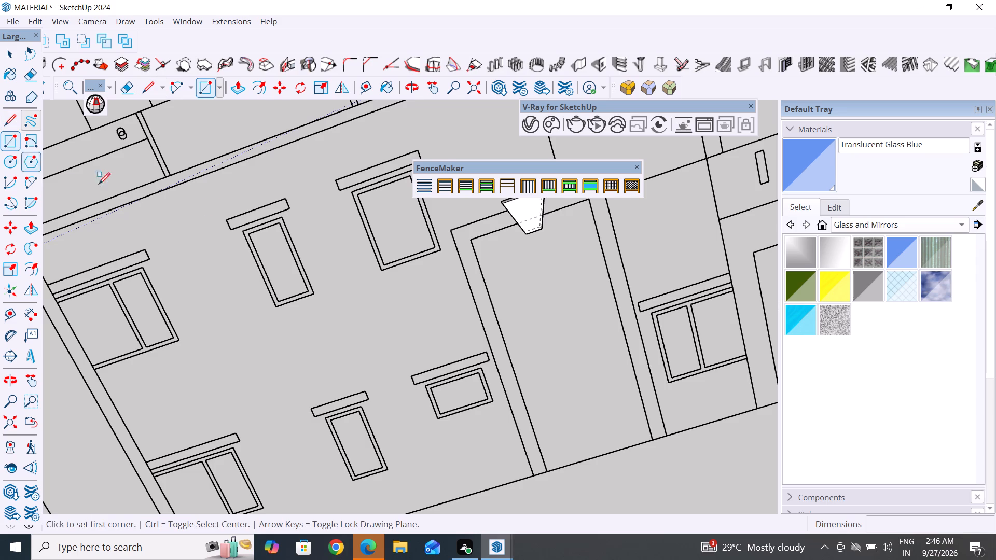
click(448, 233)
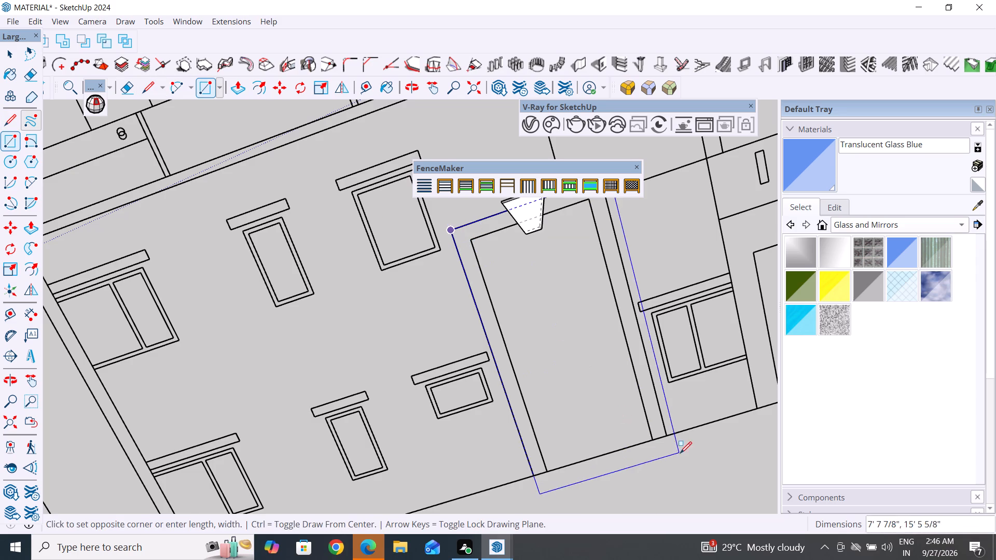
click(665, 436)
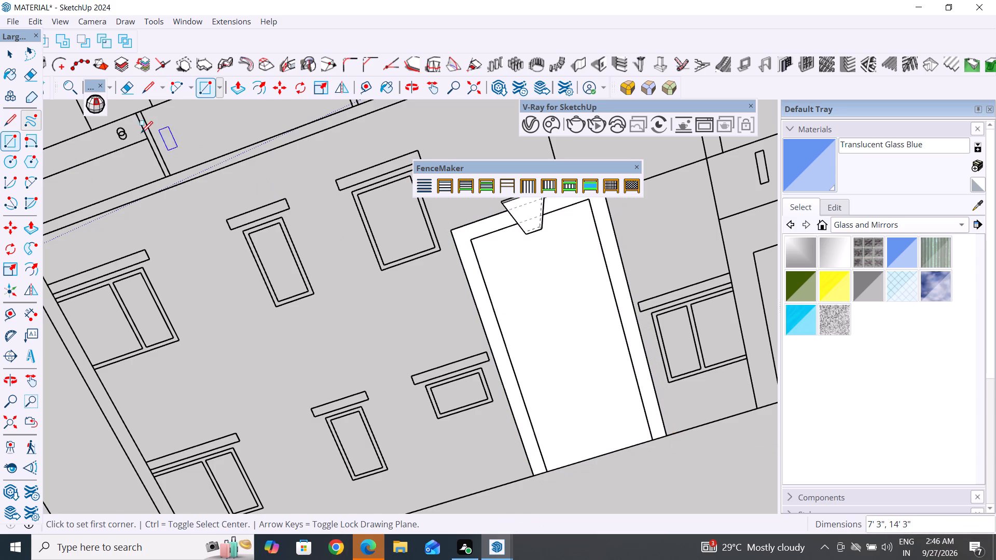
click(10, 54)
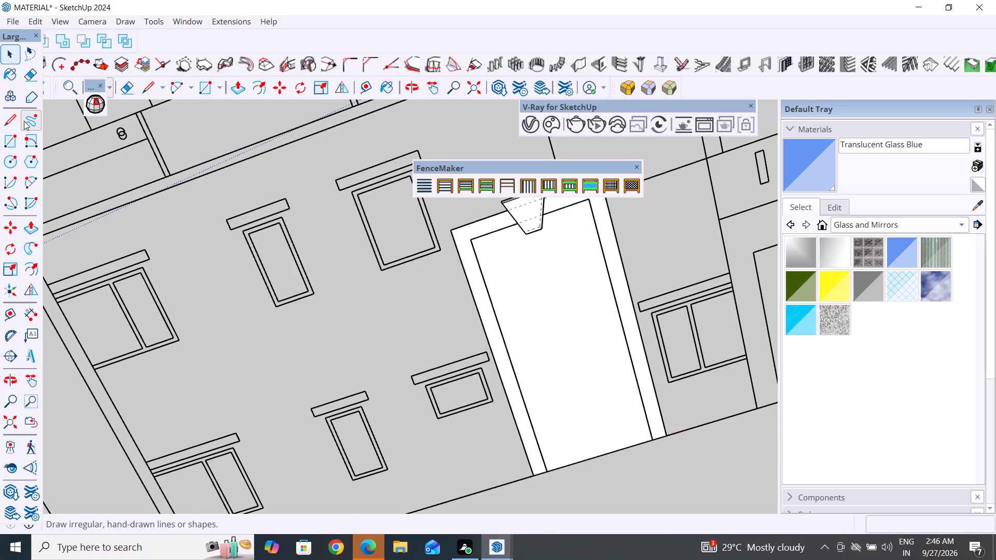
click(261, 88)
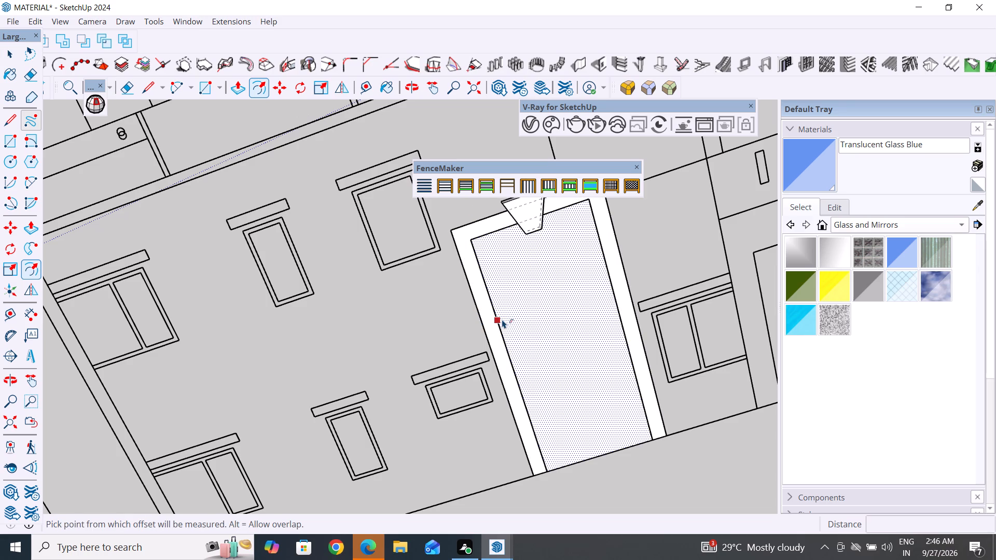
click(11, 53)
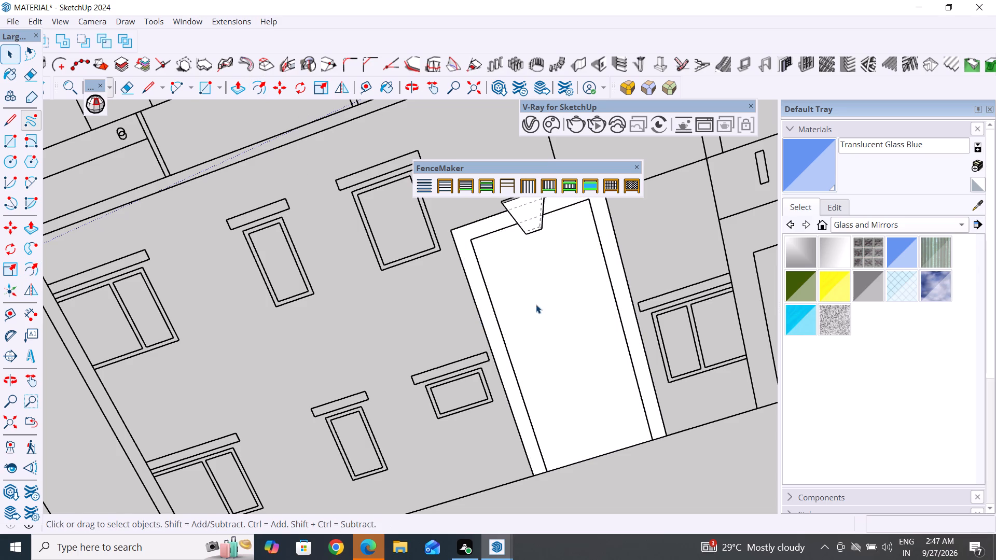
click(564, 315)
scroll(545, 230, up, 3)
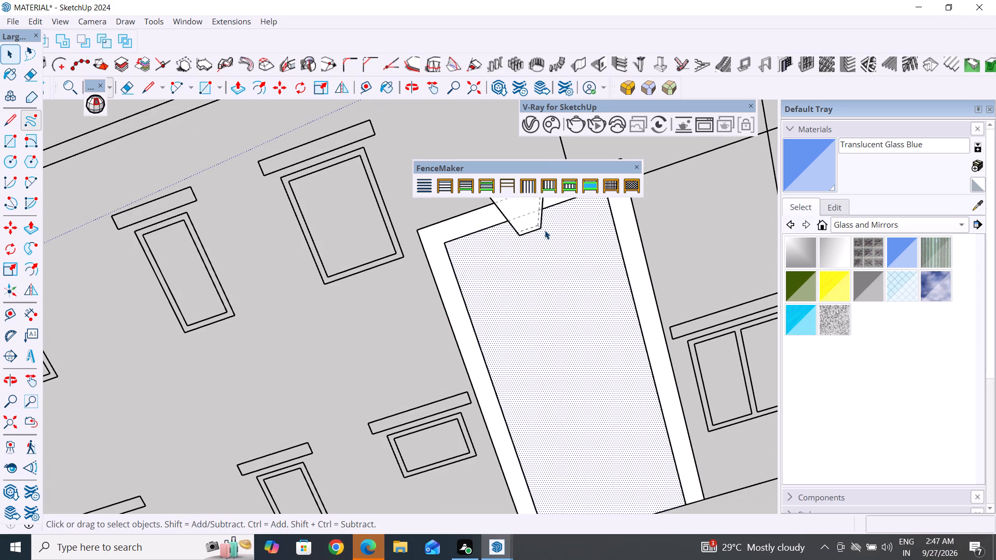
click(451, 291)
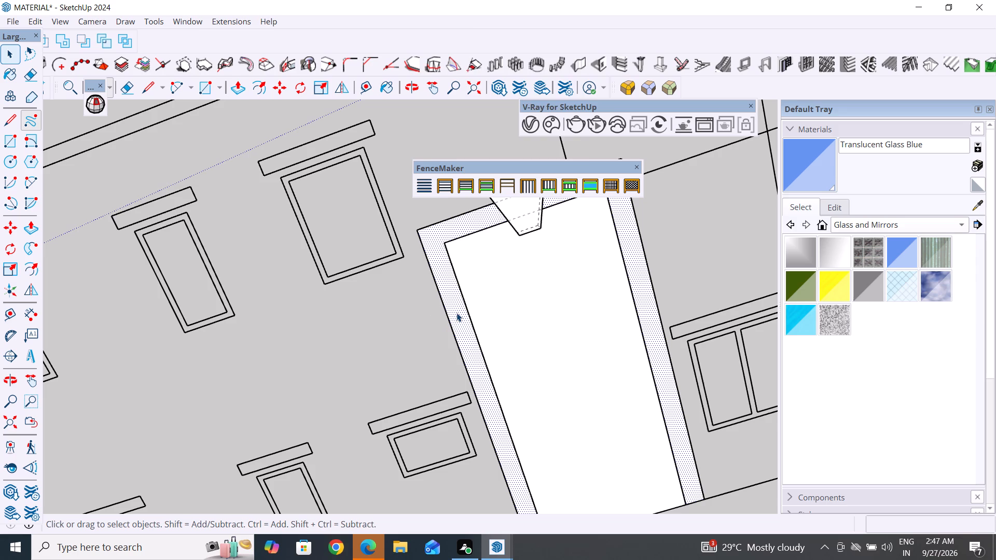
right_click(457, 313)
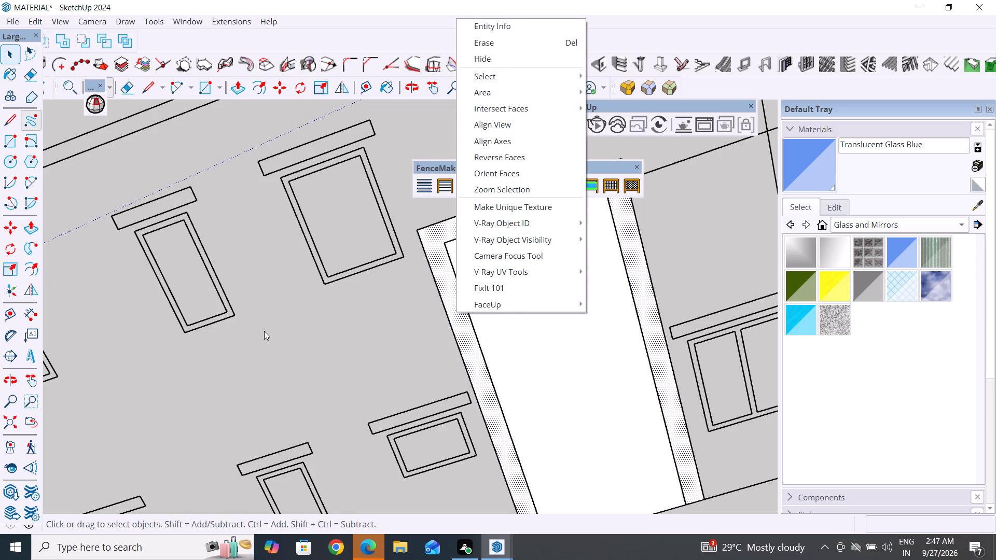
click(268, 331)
Push/Pull the border face of the door surround 2 1/2" outward, leaving the inner panel flat.
middle_drag(462, 360, 590, 376)
scroll(428, 333, down, 5)
middle_drag(409, 377, 494, 473)
middle_drag(495, 475, 495, 487)
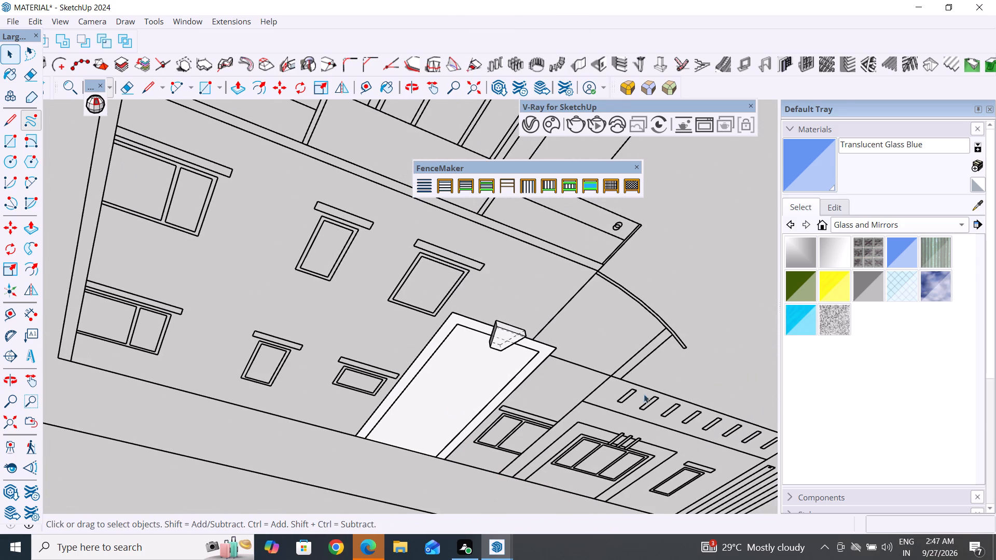
middle_drag(675, 370, 678, 175)
middle_drag(572, 411, 479, 172)
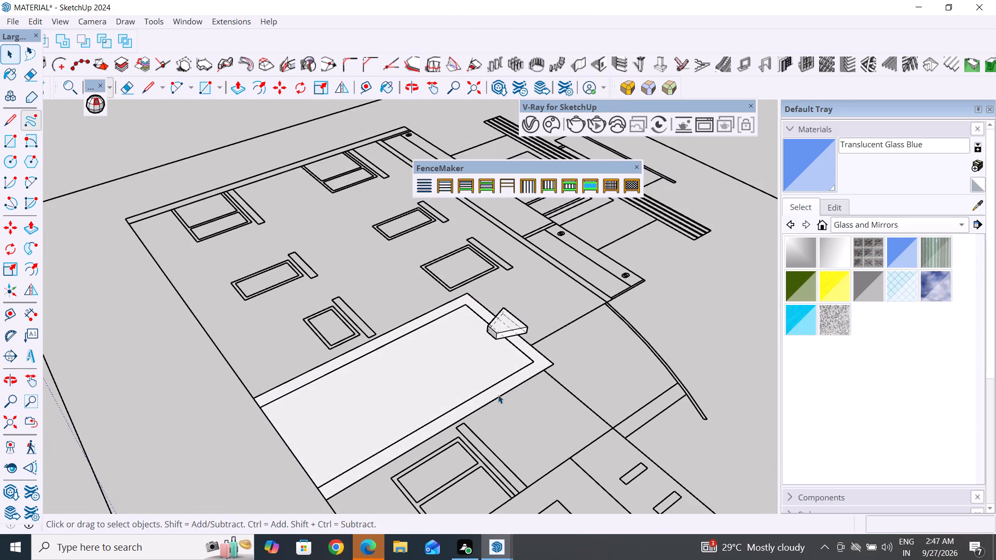
middle_drag(513, 450, 460, 340)
scroll(532, 378, up, 12)
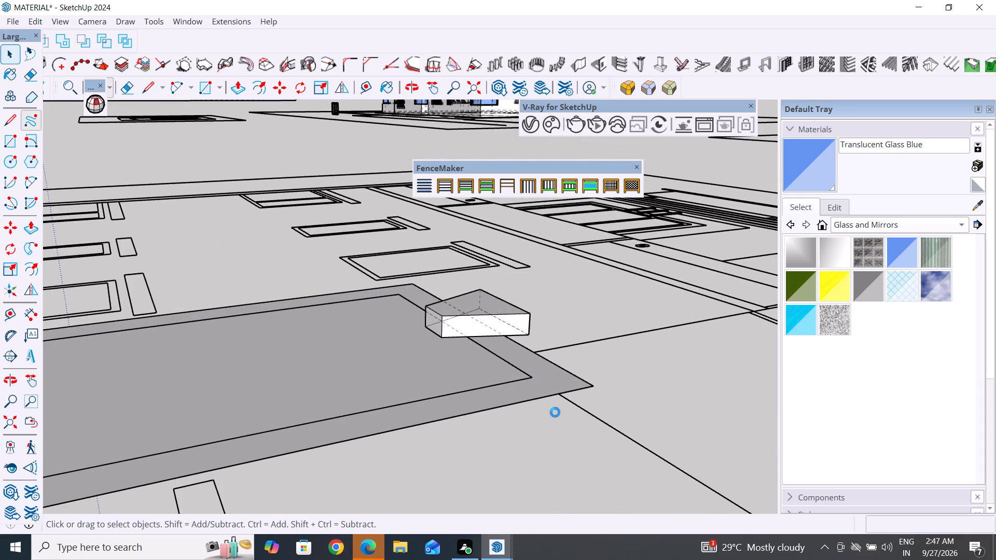
scroll(555, 412, up, 2)
click(556, 384)
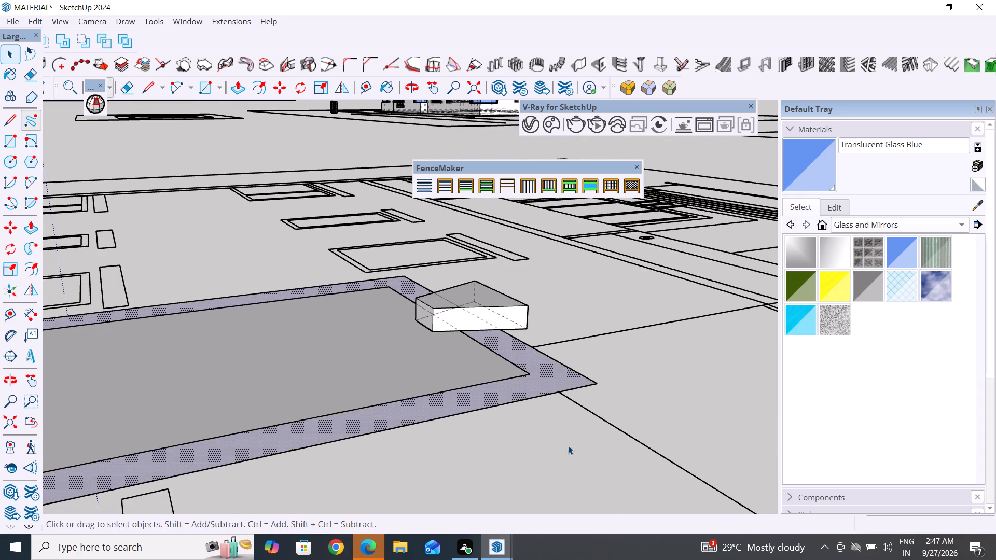
scroll(573, 452, up, 1)
middle_drag(575, 455, 588, 473)
click(238, 87)
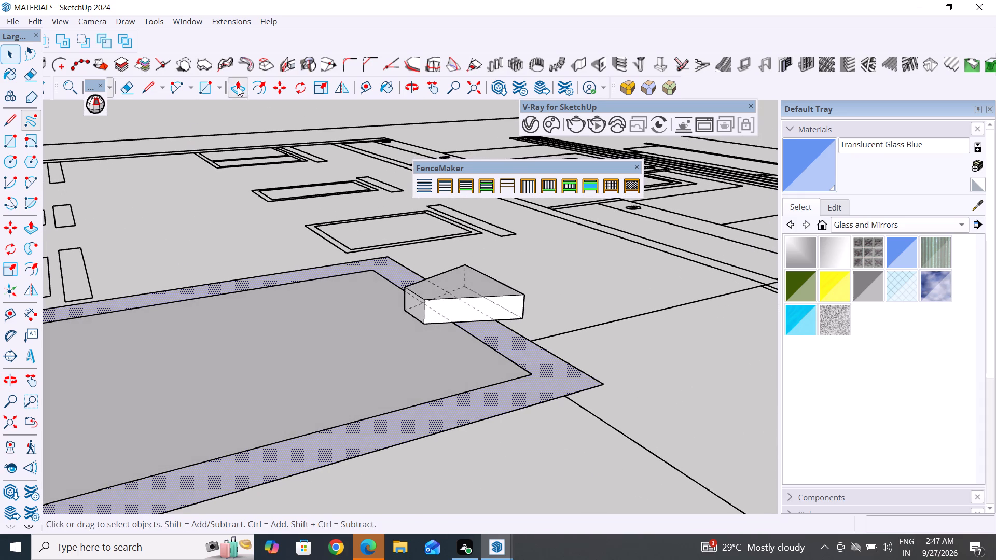
click(559, 381)
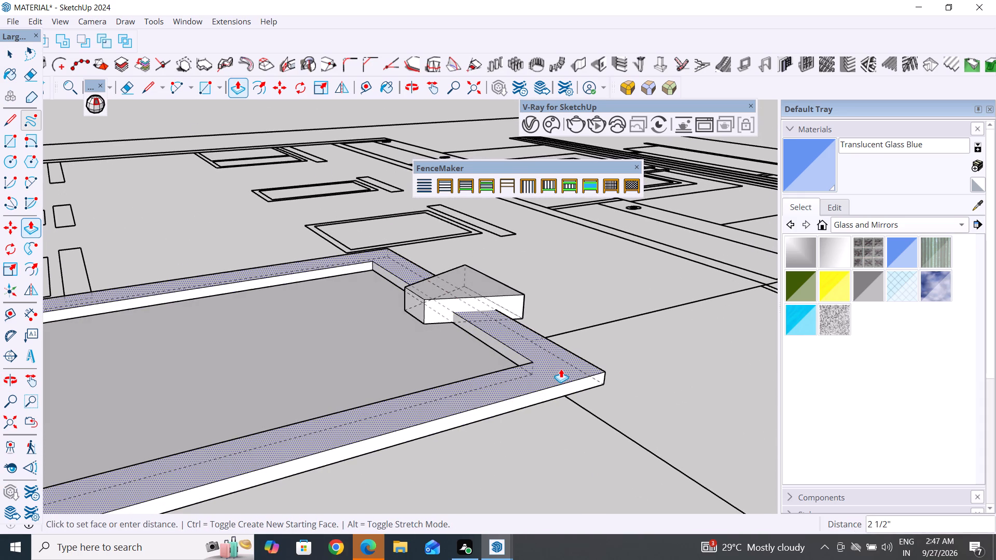
click(561, 369)
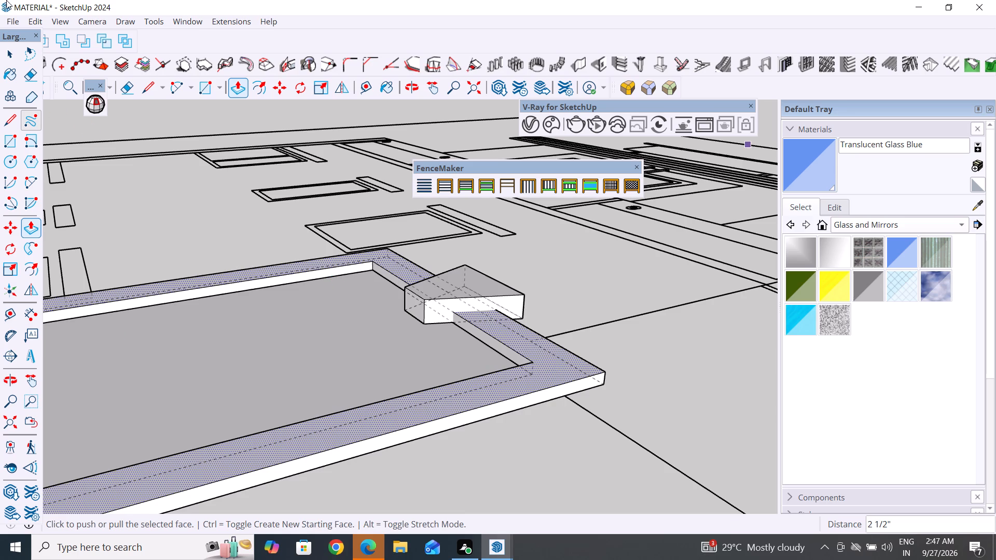
Select the extruded door surround frame without the inner panel face and make it a group.
click(8, 57)
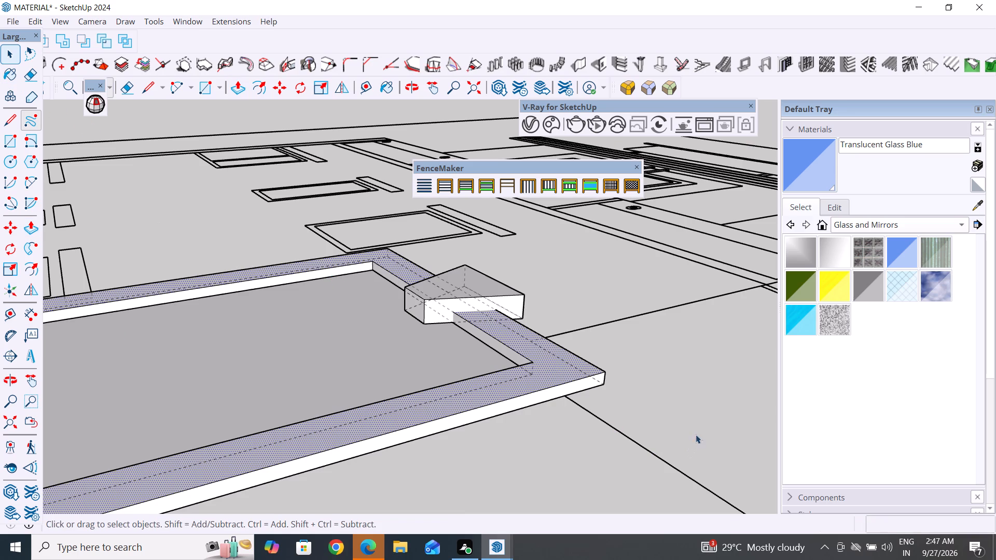
double_click(697, 424)
triple_click(520, 379)
click(520, 379)
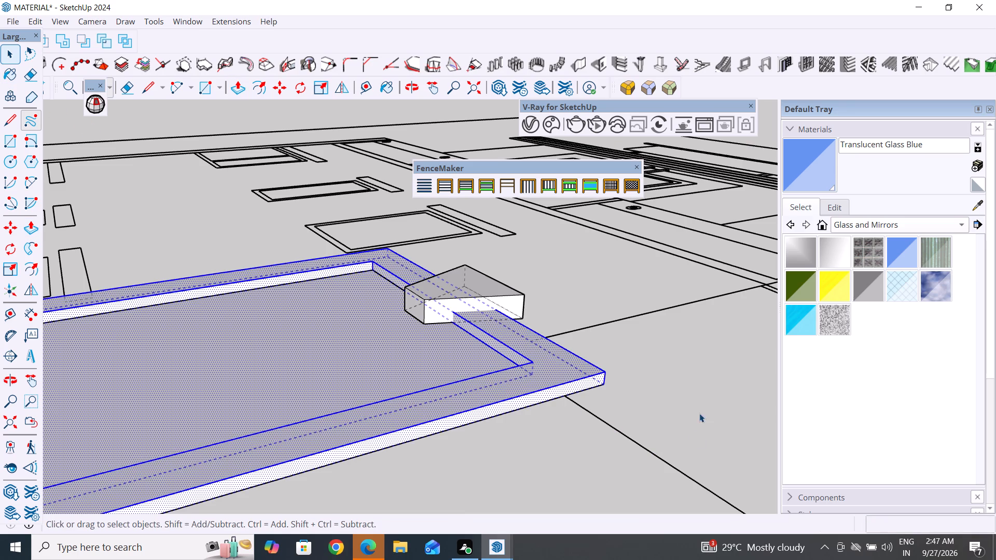
click(699, 413)
triple_click(497, 411)
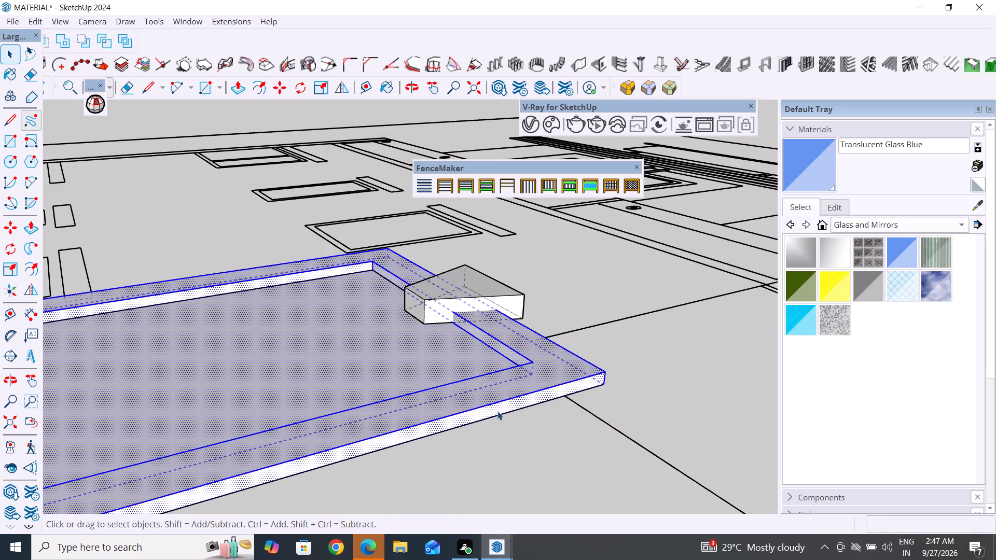
shift+click(362, 364)
right_click(497, 409)
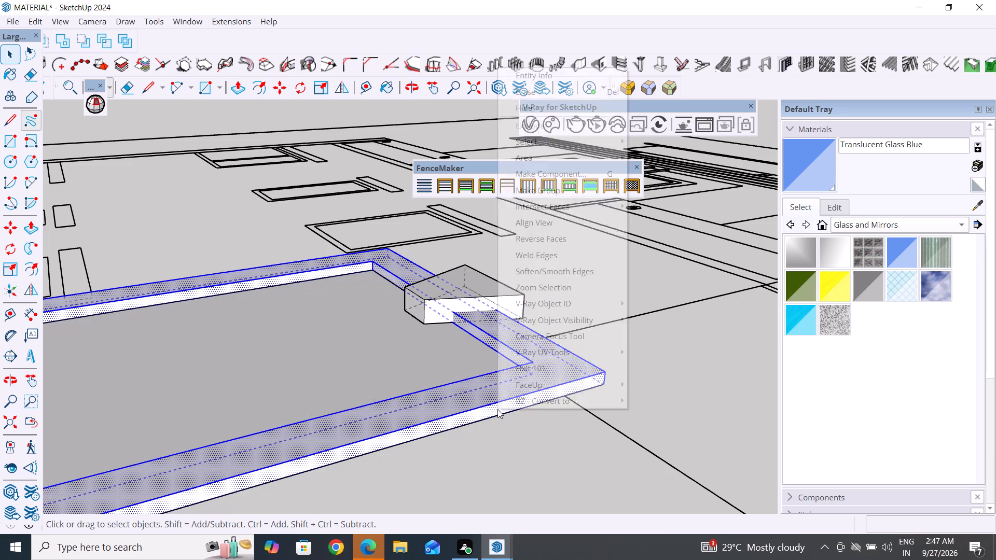
click(554, 193)
Draw a rectangle about 5' 8" wide and 1' 1" high across the top of the door opening, inside the frame.
middle_drag(389, 298, 796, 393)
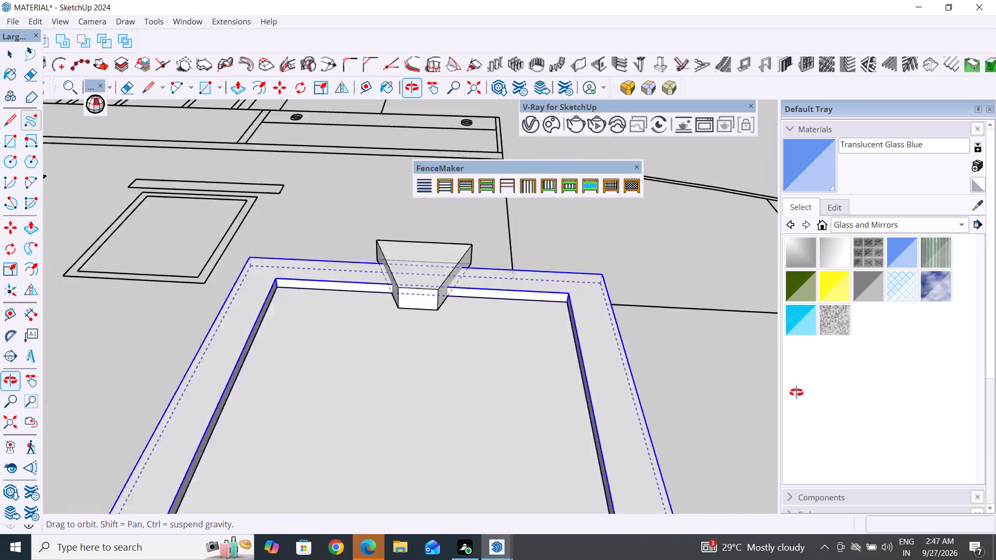
middle_drag(796, 393, 827, 393)
middle_drag(450, 402, 472, 425)
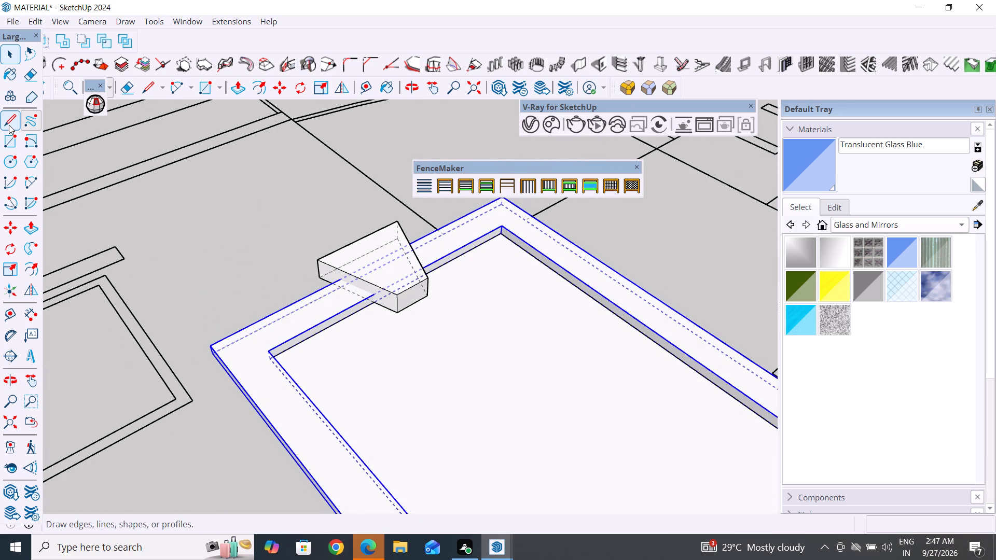
click(9, 124)
scroll(465, 244, up, 4)
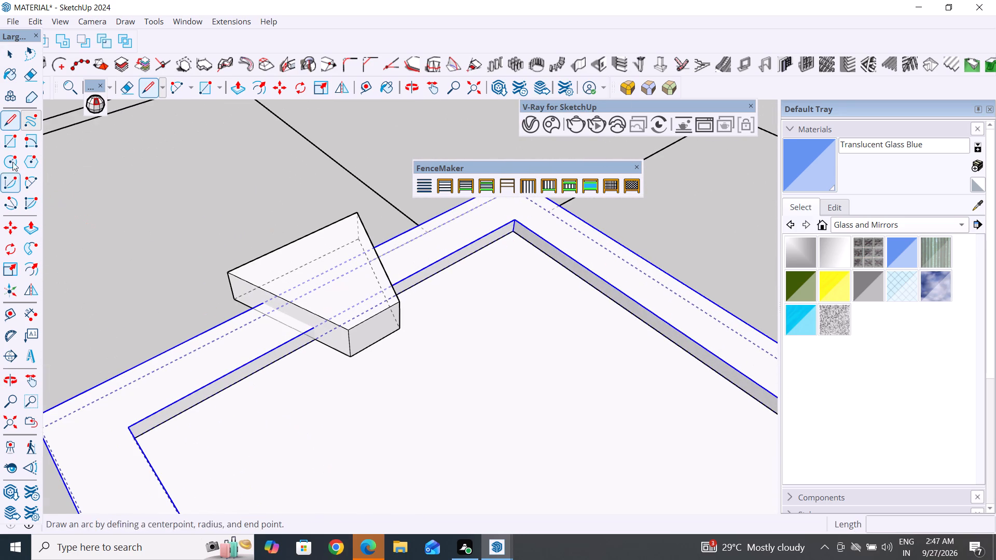
click(15, 143)
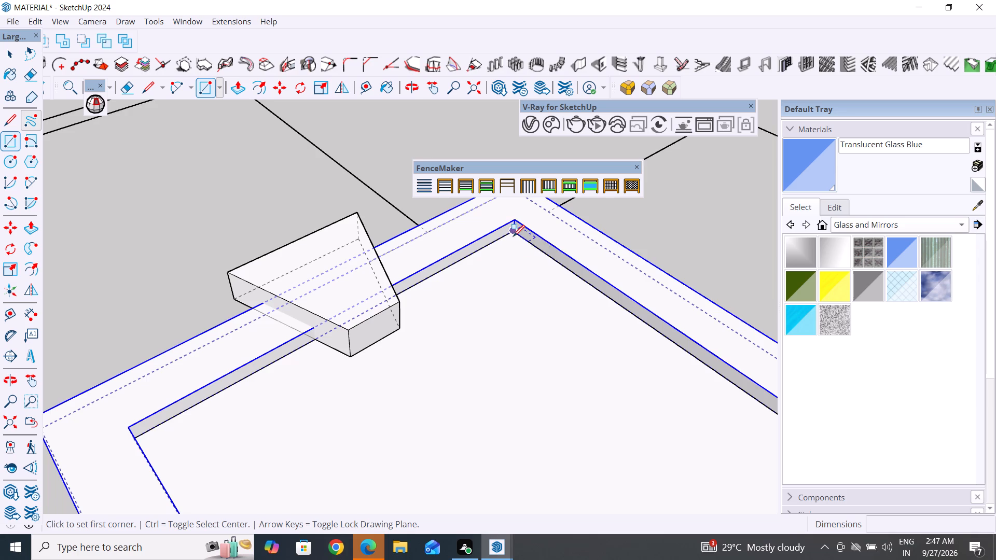
click(514, 236)
scroll(399, 384, down, 8)
middle_drag(390, 400, 209, 397)
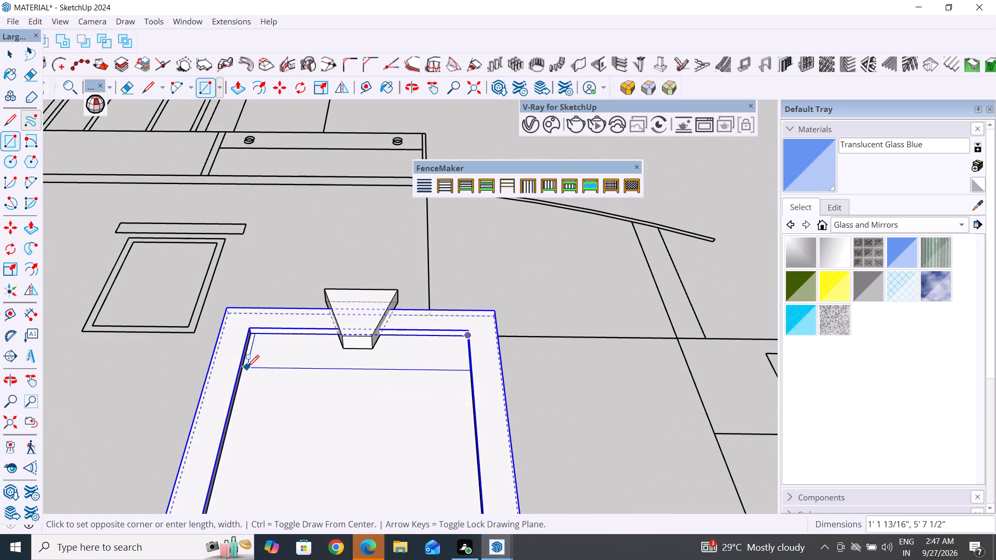
click(245, 364)
Push/Pull the rectangle across the top of the door opening 2 1/2" outward, flush with the surround frame.
drag(12, 178, 17, 185)
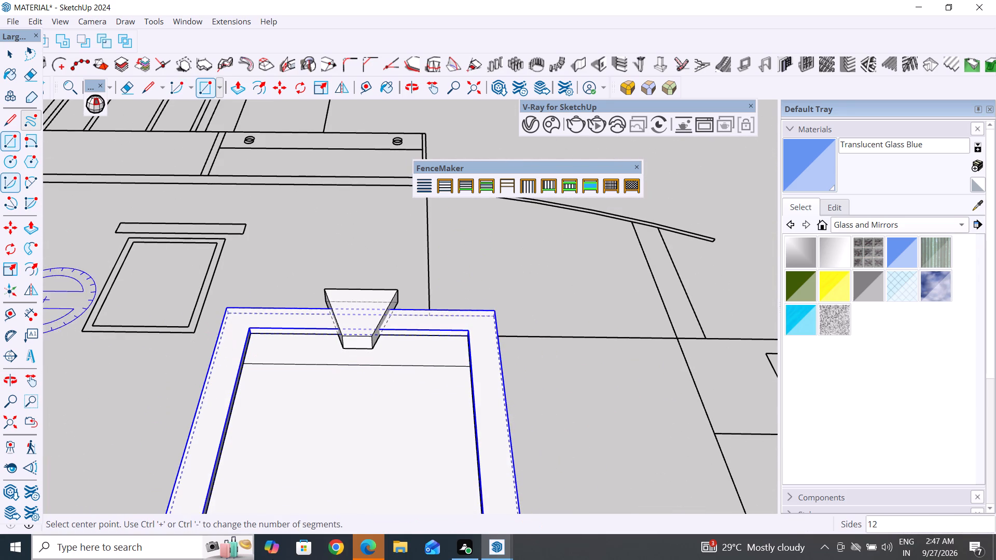
click(12, 52)
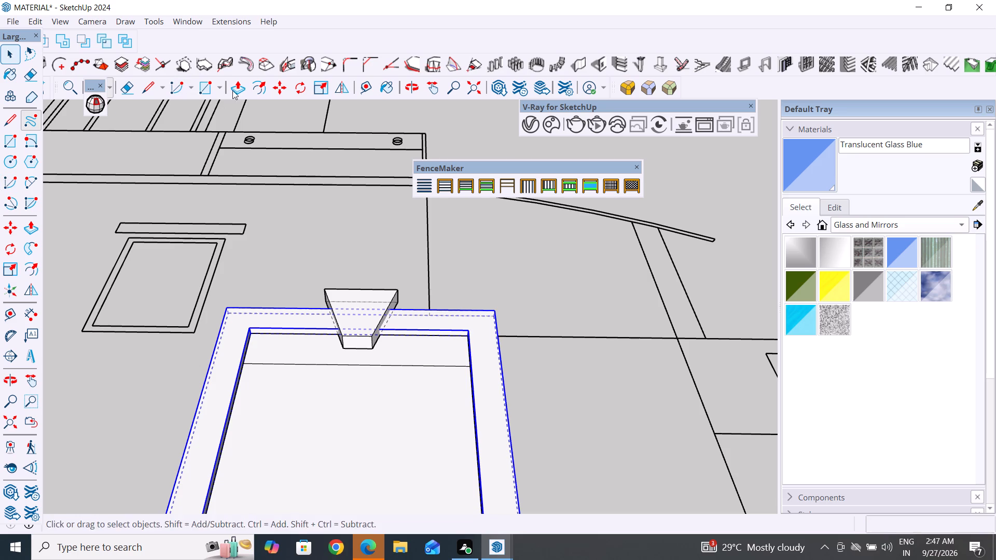
click(243, 85)
scroll(309, 327, up, 4)
click(306, 360)
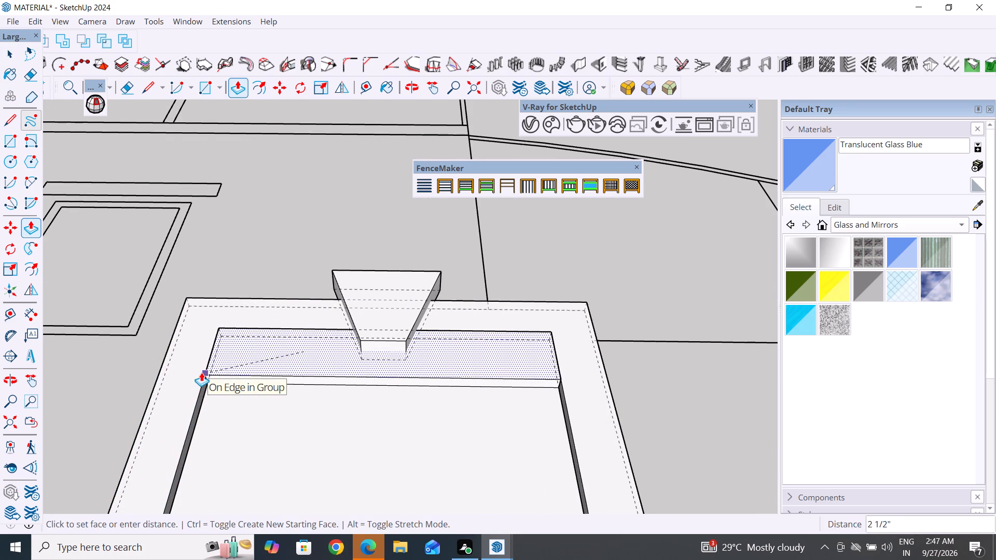
click(200, 369)
Select the extruded strip's front face and its exposed side face with edges and make them a group.
middle_drag(322, 339, 364, 360)
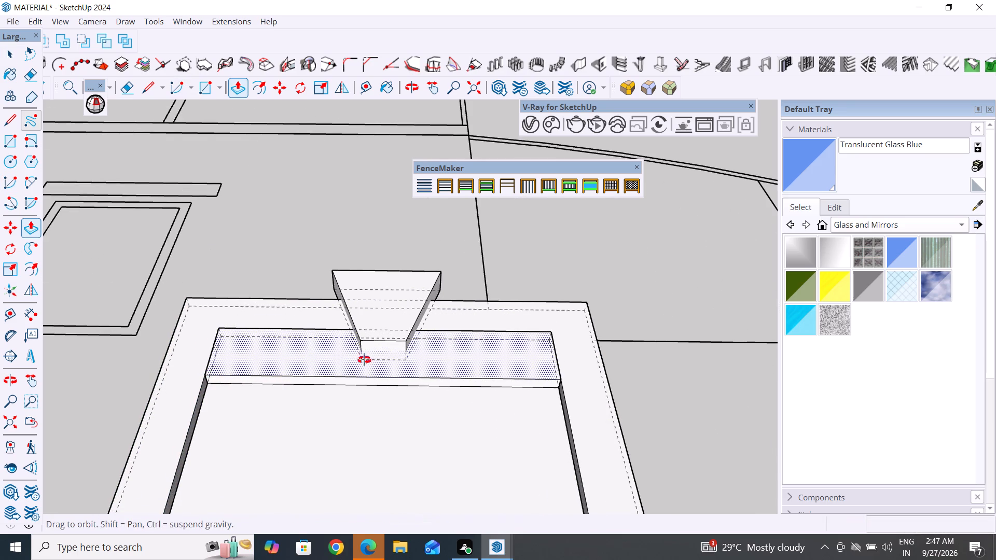
middle_drag(364, 360, 631, 366)
scroll(394, 324, down, 4)
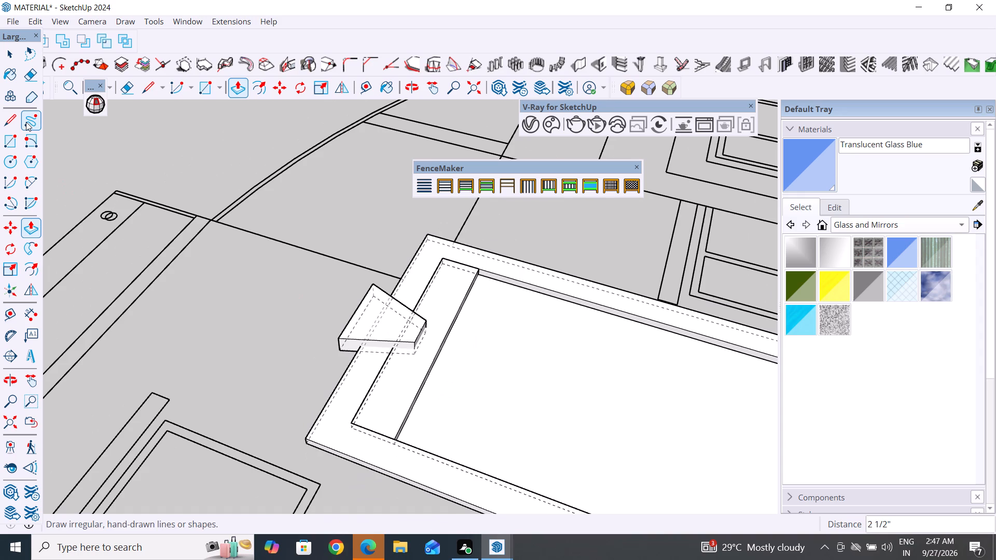
click(13, 117)
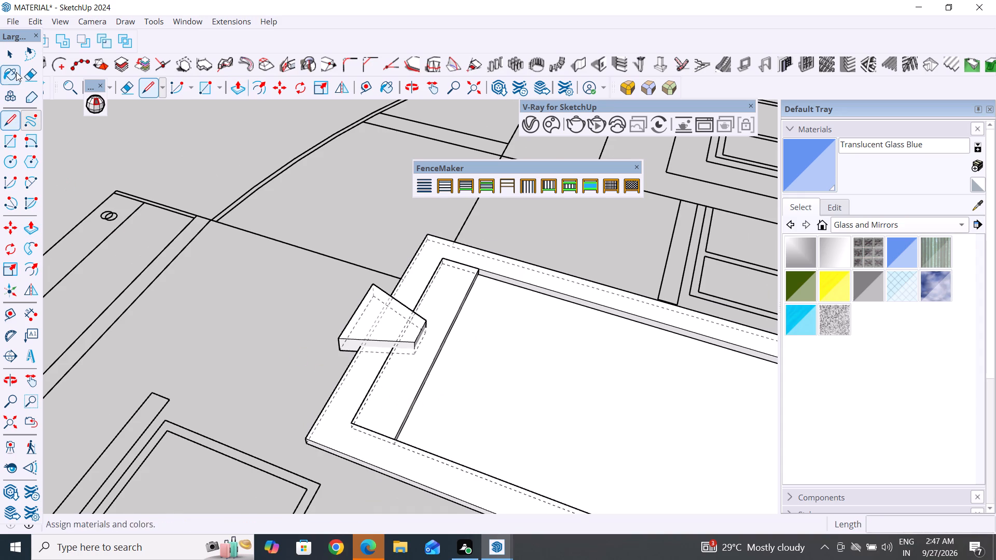
click(11, 58)
triple_click(411, 390)
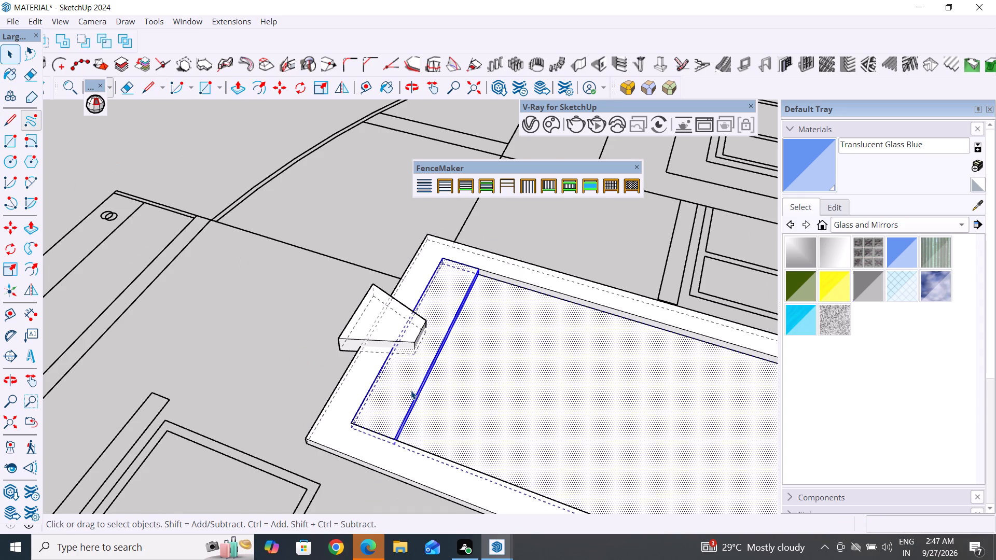
click(411, 390)
middle_drag(541, 402, 401, 331)
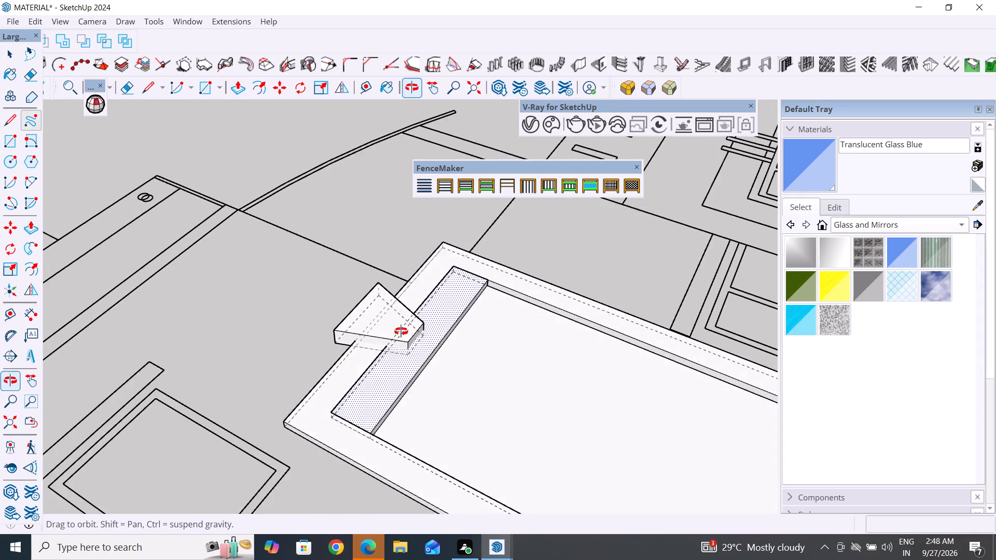
middle_drag(401, 331, 389, 293)
scroll(404, 356, up, 13)
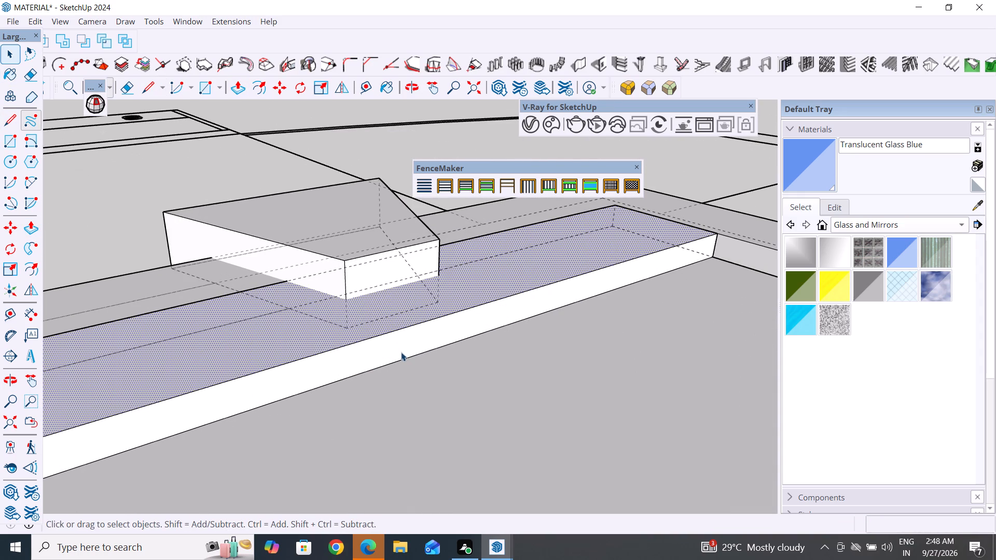
shift+double_click(402, 348)
shift+right_click(407, 339)
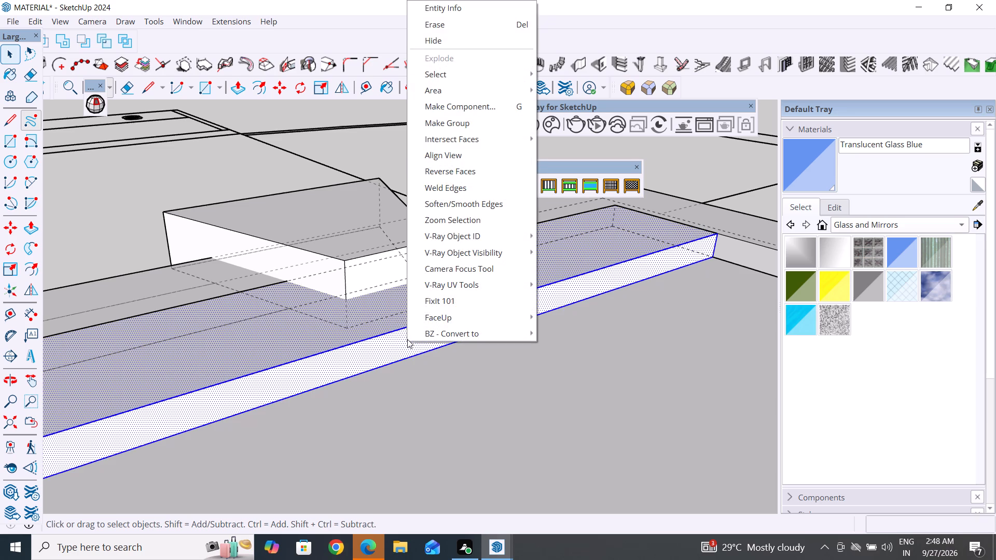
click(439, 120)
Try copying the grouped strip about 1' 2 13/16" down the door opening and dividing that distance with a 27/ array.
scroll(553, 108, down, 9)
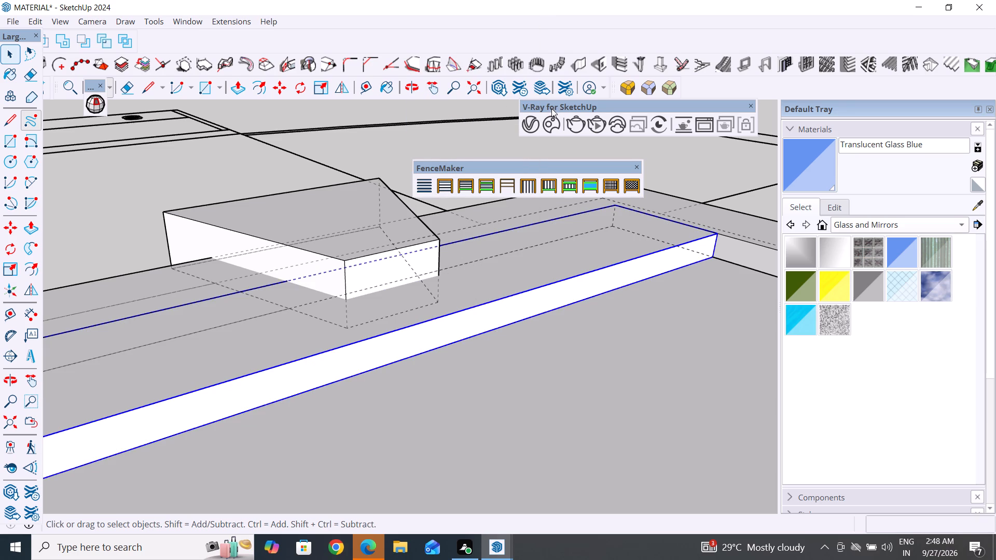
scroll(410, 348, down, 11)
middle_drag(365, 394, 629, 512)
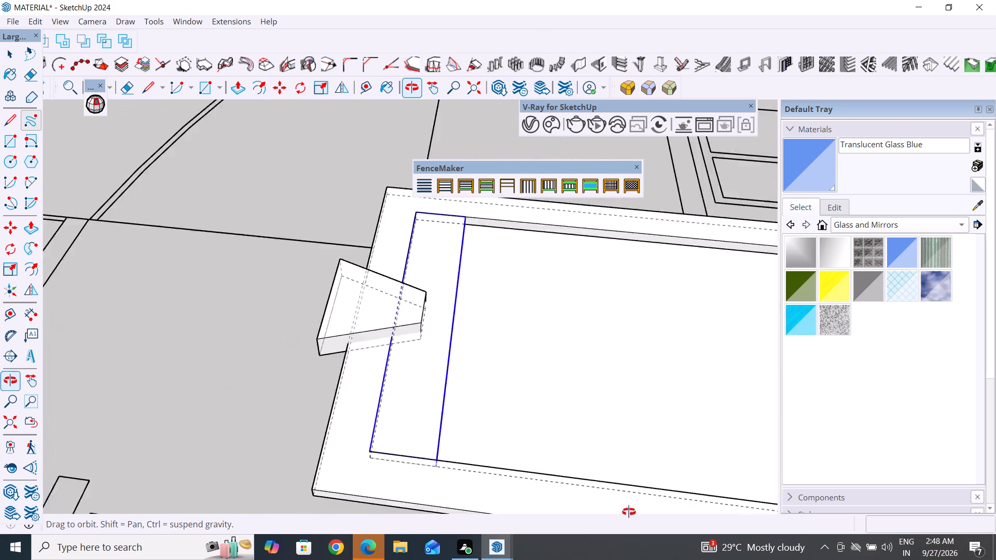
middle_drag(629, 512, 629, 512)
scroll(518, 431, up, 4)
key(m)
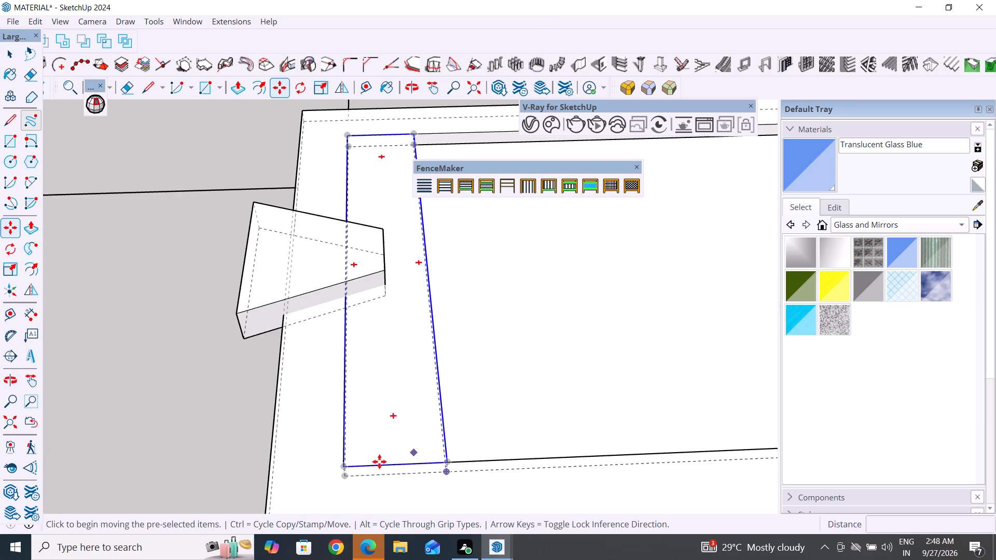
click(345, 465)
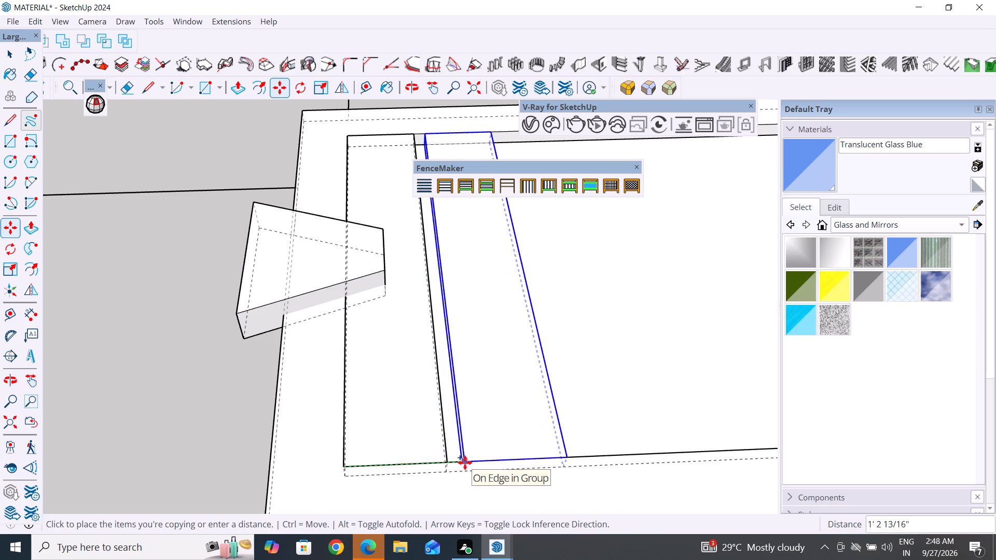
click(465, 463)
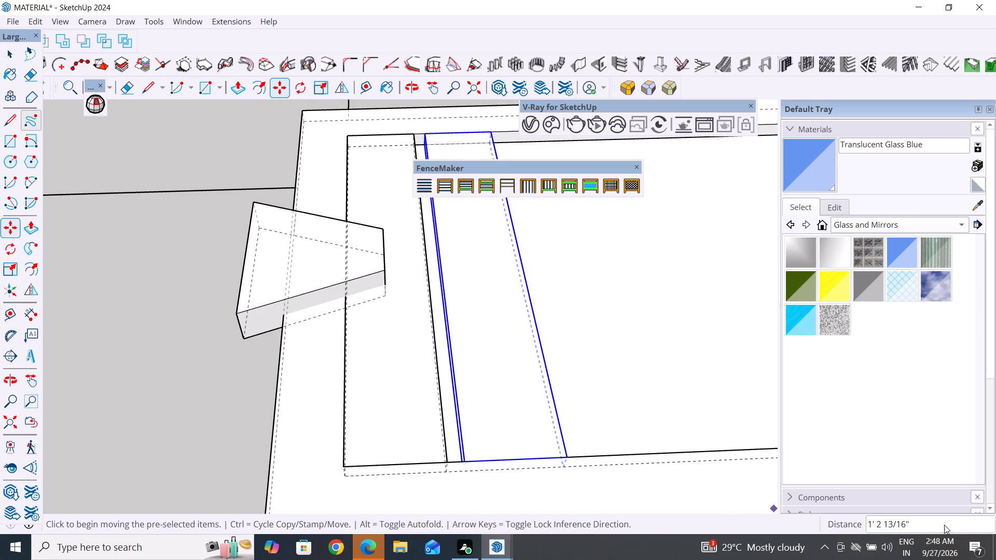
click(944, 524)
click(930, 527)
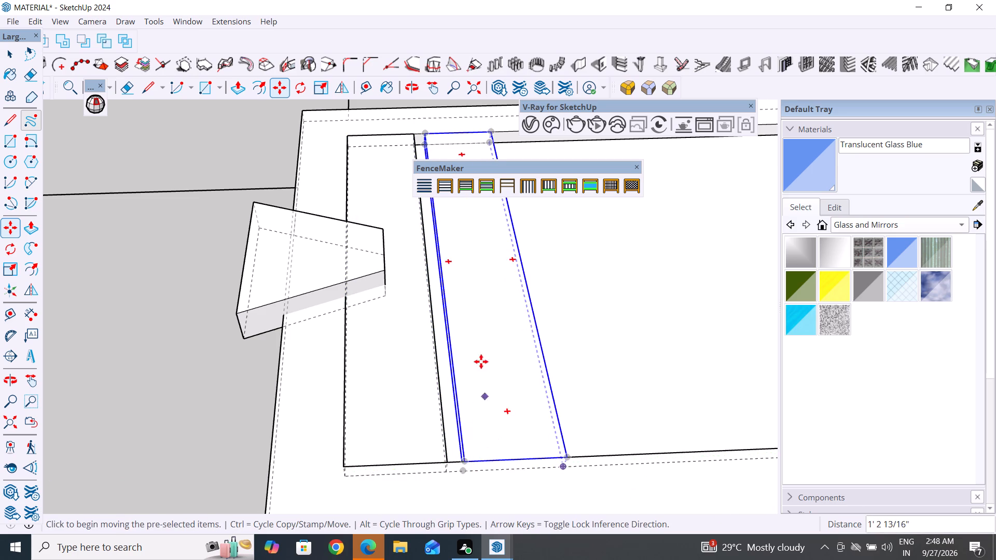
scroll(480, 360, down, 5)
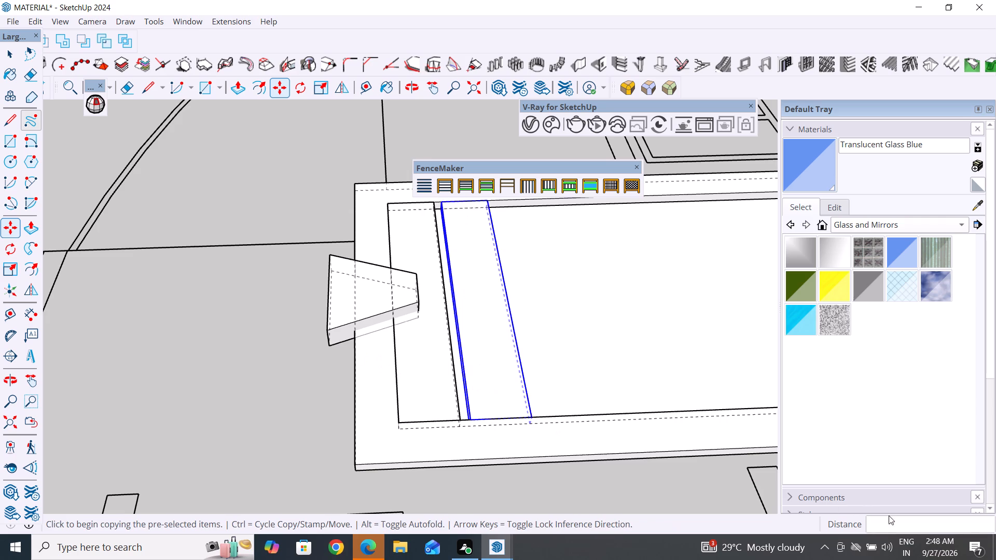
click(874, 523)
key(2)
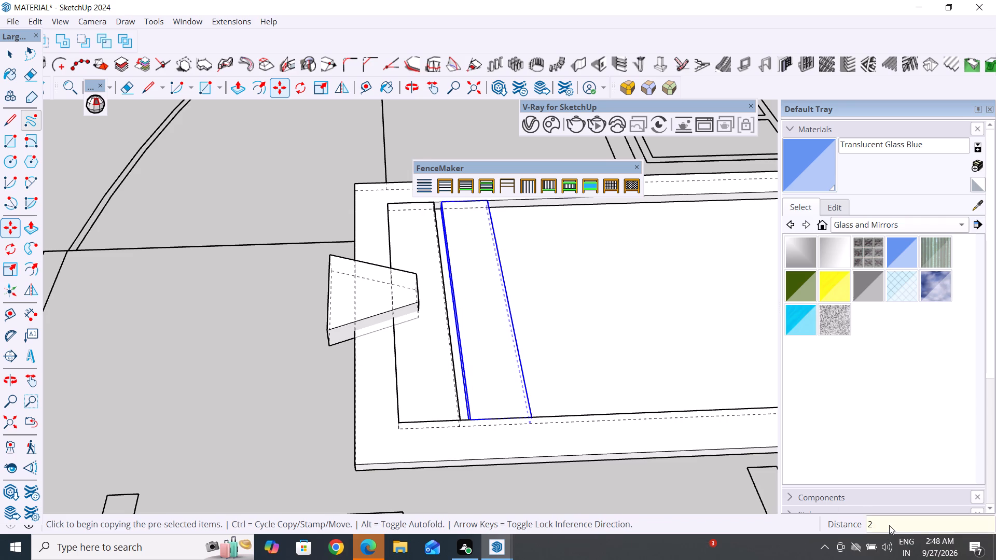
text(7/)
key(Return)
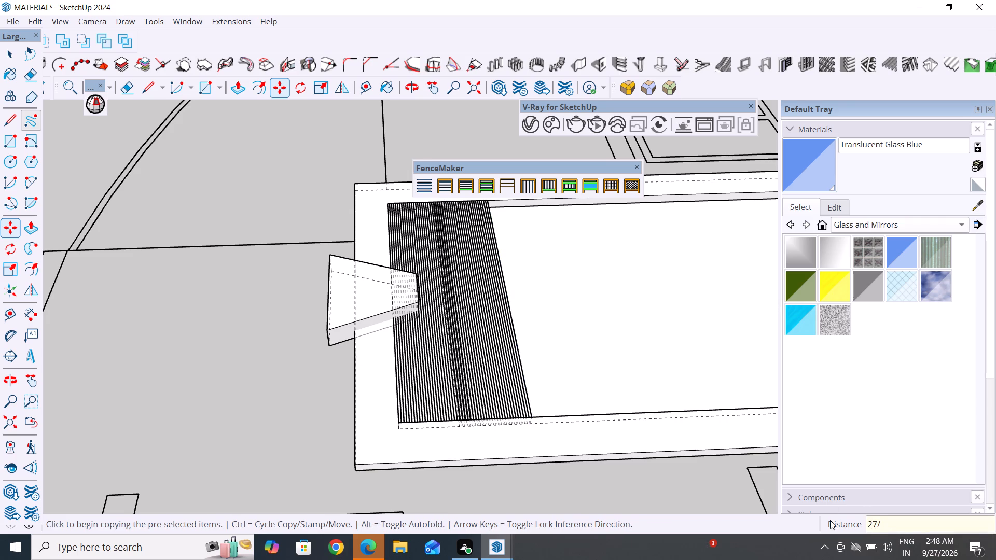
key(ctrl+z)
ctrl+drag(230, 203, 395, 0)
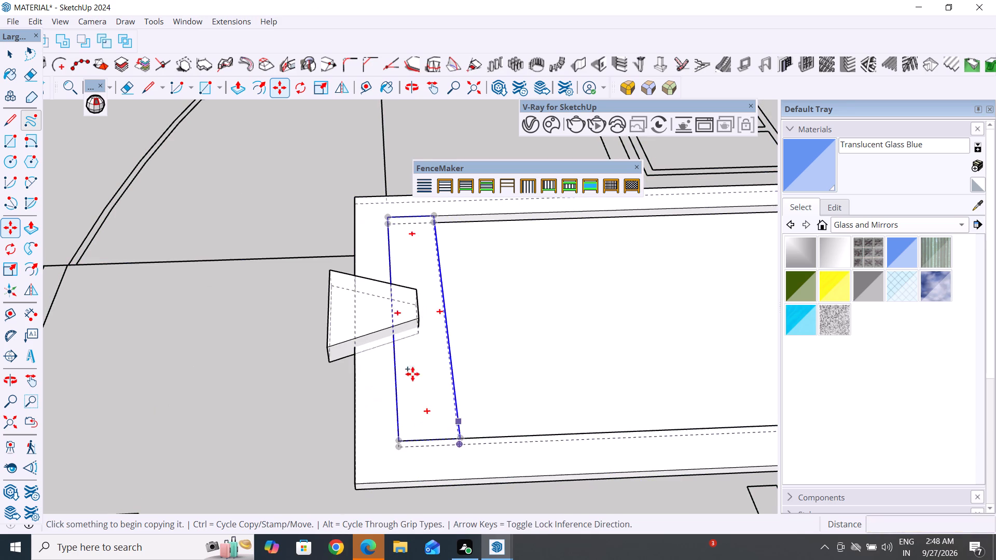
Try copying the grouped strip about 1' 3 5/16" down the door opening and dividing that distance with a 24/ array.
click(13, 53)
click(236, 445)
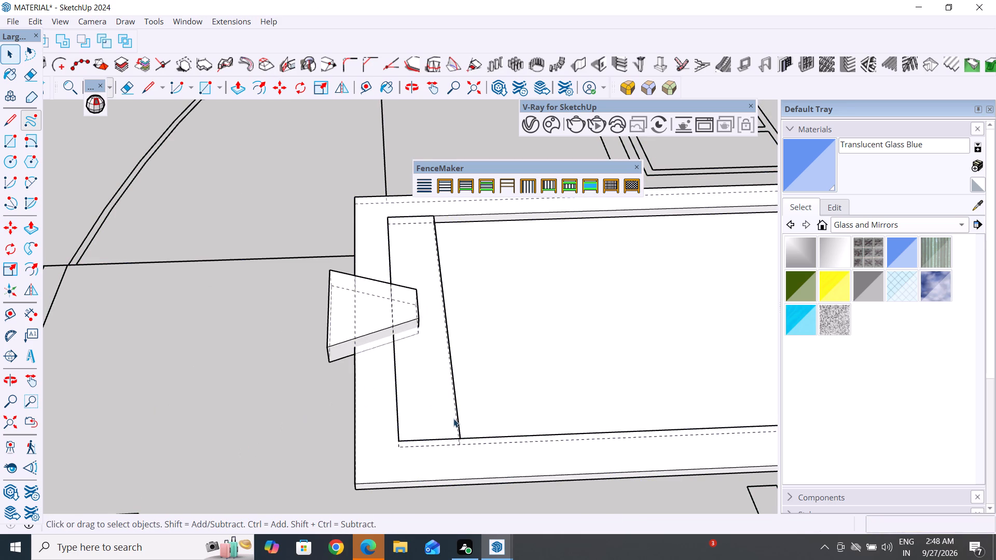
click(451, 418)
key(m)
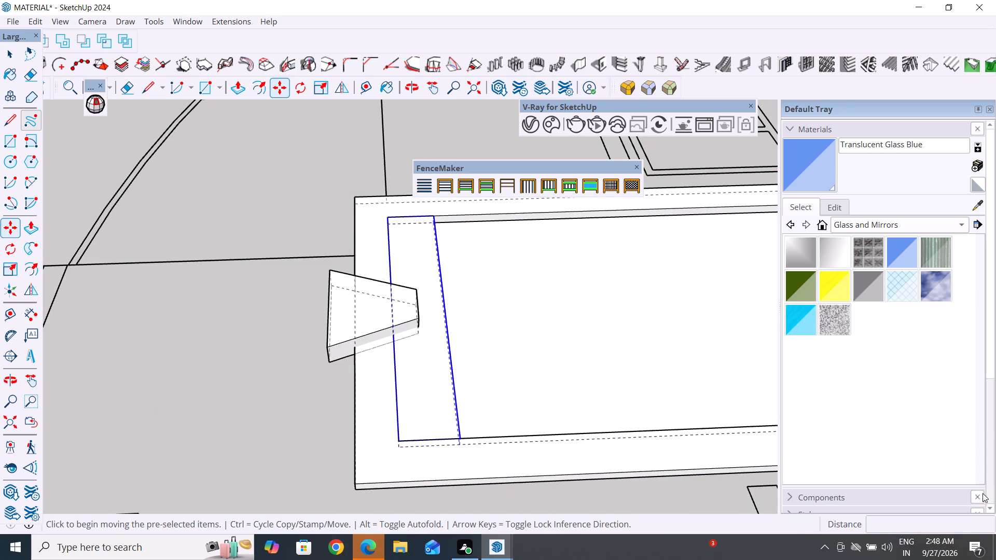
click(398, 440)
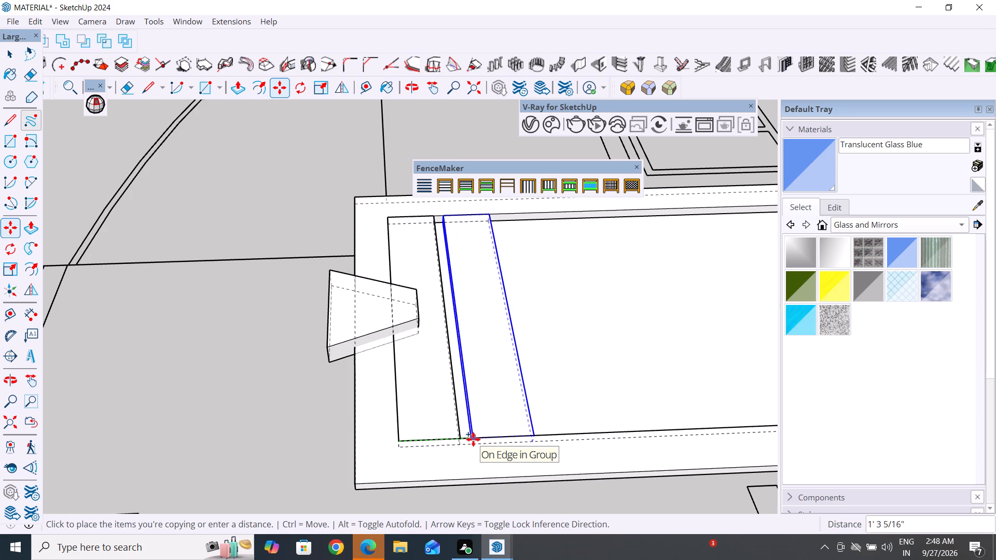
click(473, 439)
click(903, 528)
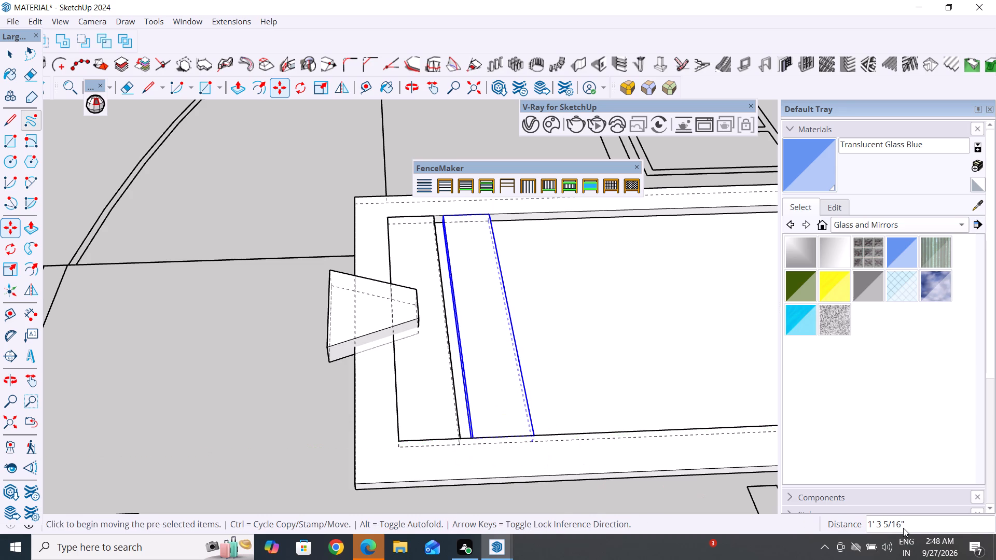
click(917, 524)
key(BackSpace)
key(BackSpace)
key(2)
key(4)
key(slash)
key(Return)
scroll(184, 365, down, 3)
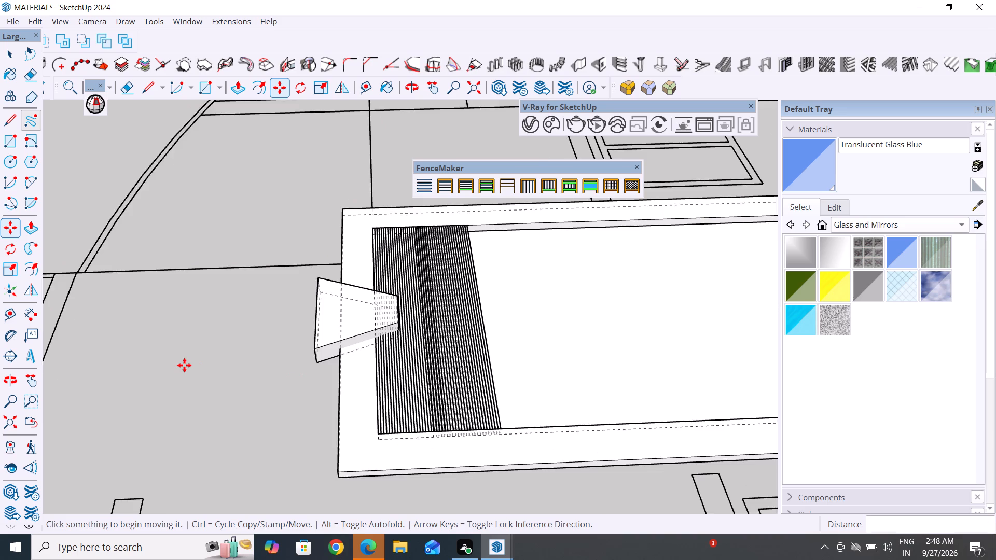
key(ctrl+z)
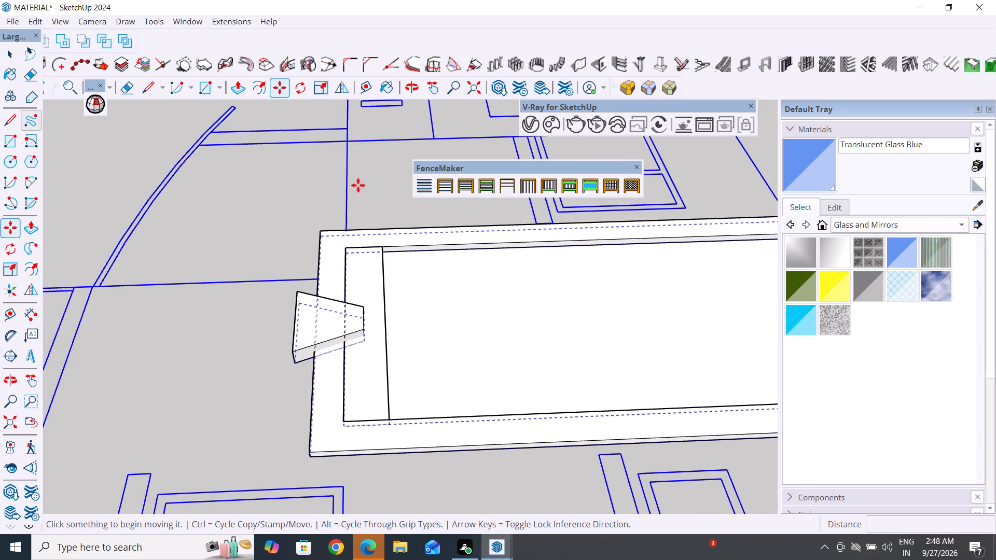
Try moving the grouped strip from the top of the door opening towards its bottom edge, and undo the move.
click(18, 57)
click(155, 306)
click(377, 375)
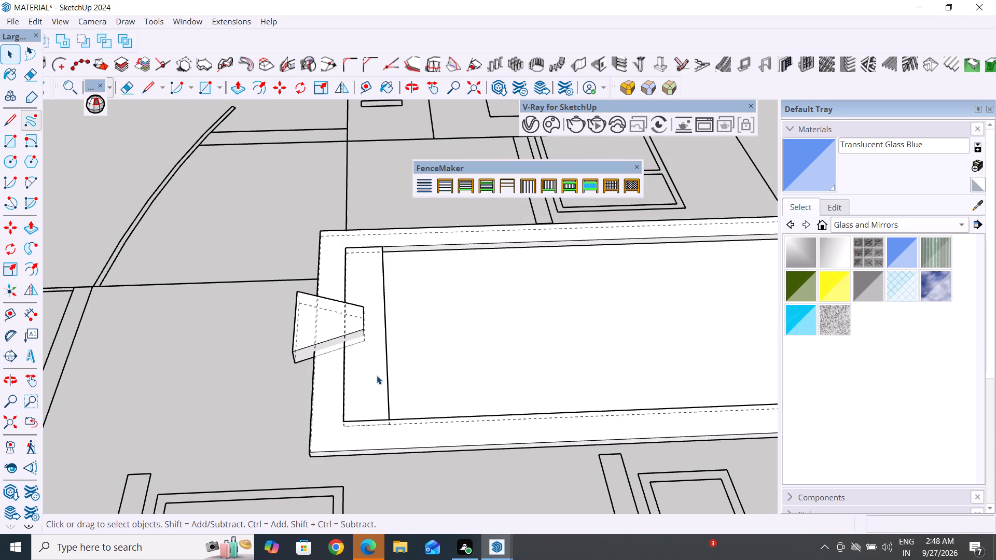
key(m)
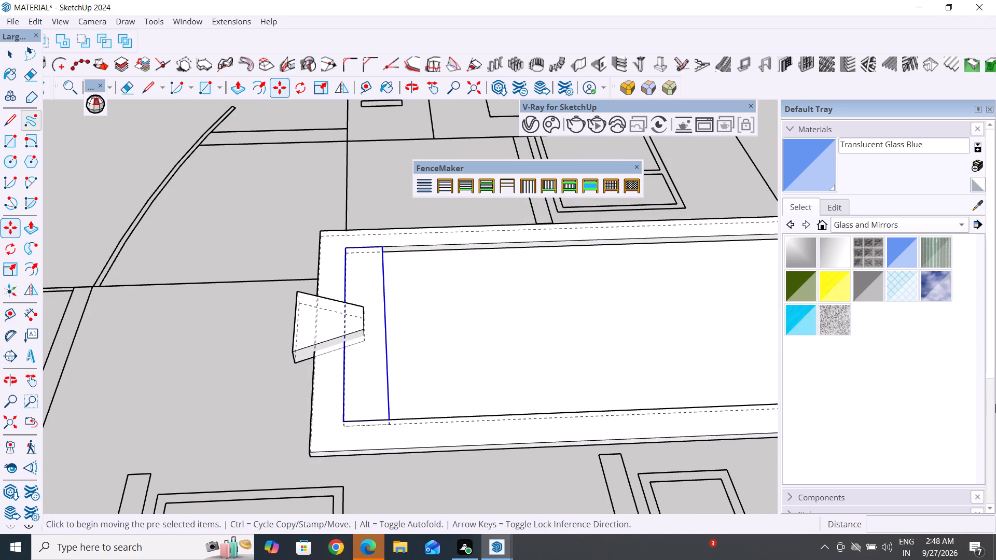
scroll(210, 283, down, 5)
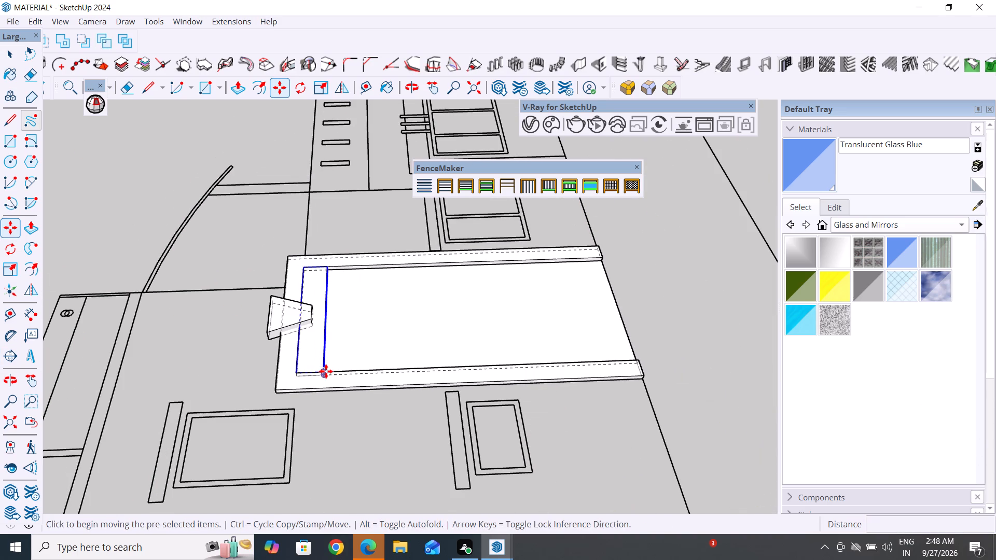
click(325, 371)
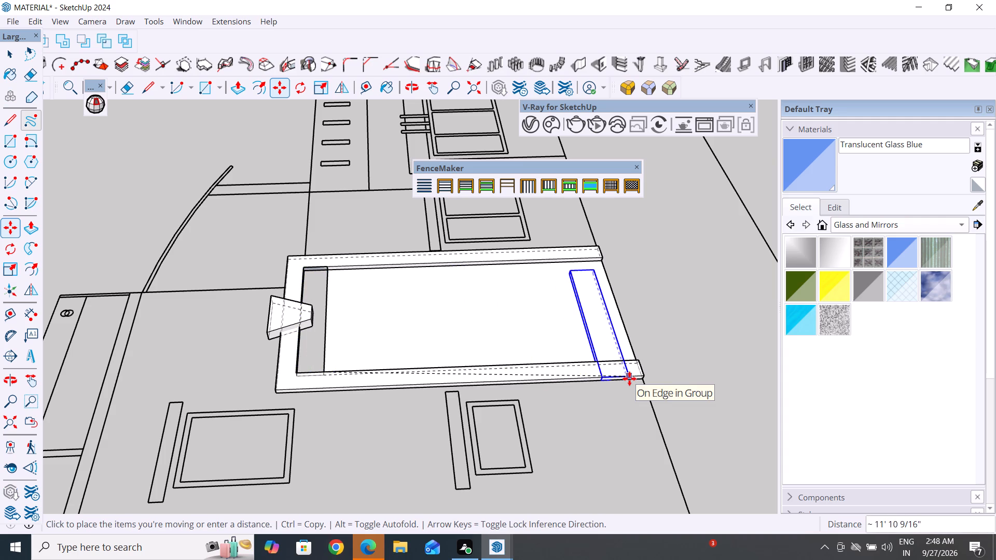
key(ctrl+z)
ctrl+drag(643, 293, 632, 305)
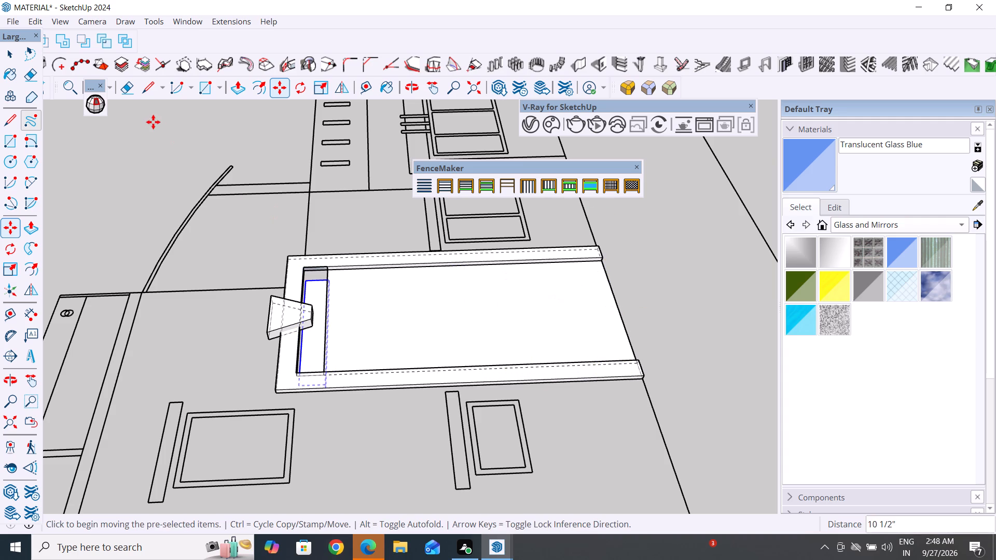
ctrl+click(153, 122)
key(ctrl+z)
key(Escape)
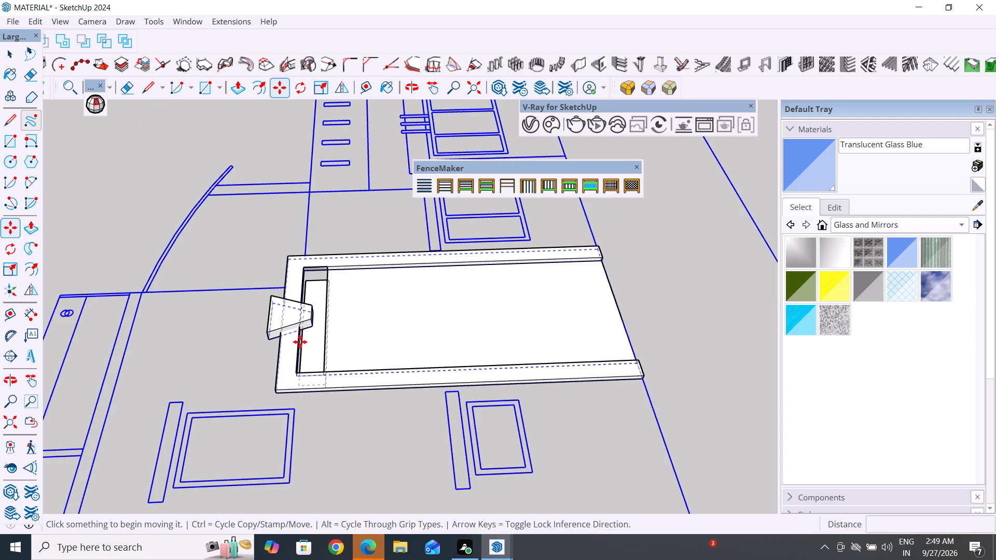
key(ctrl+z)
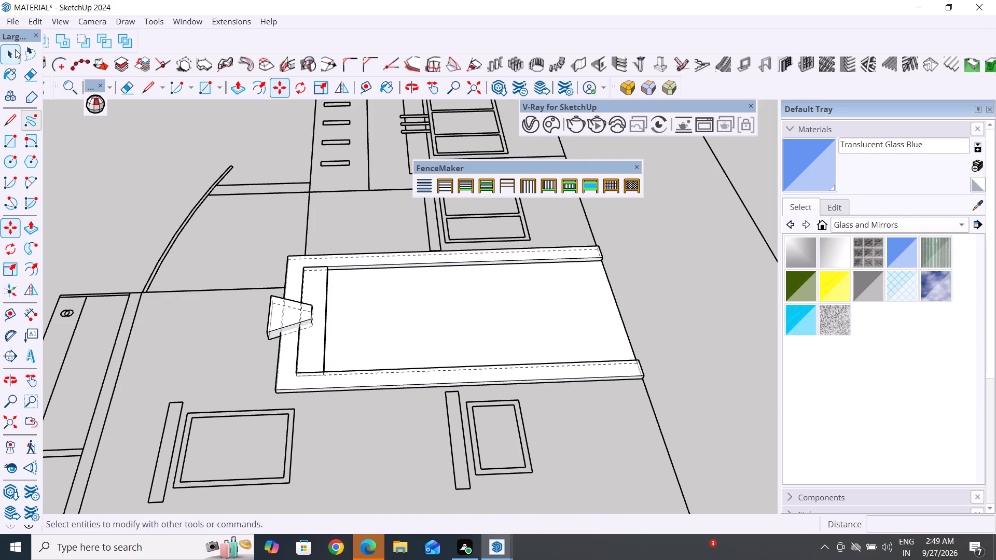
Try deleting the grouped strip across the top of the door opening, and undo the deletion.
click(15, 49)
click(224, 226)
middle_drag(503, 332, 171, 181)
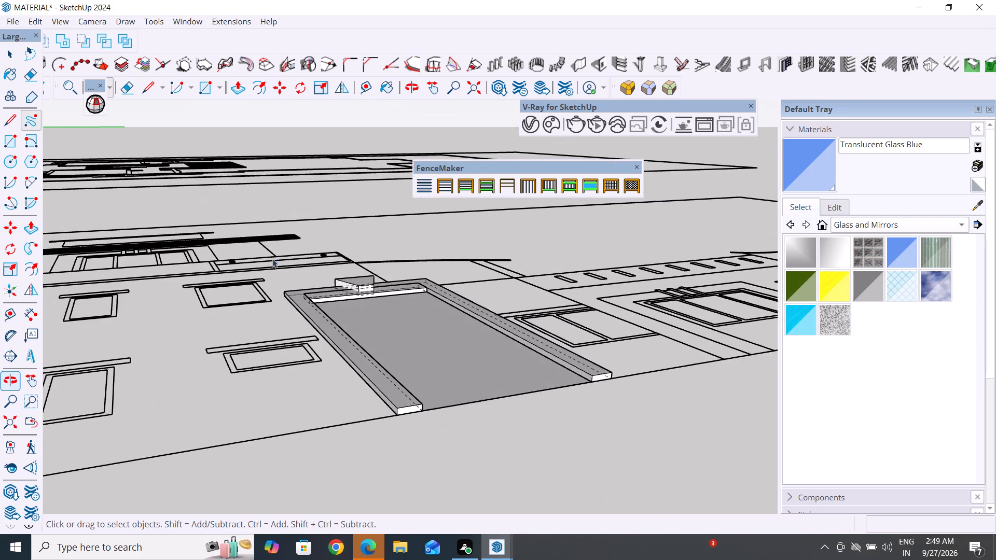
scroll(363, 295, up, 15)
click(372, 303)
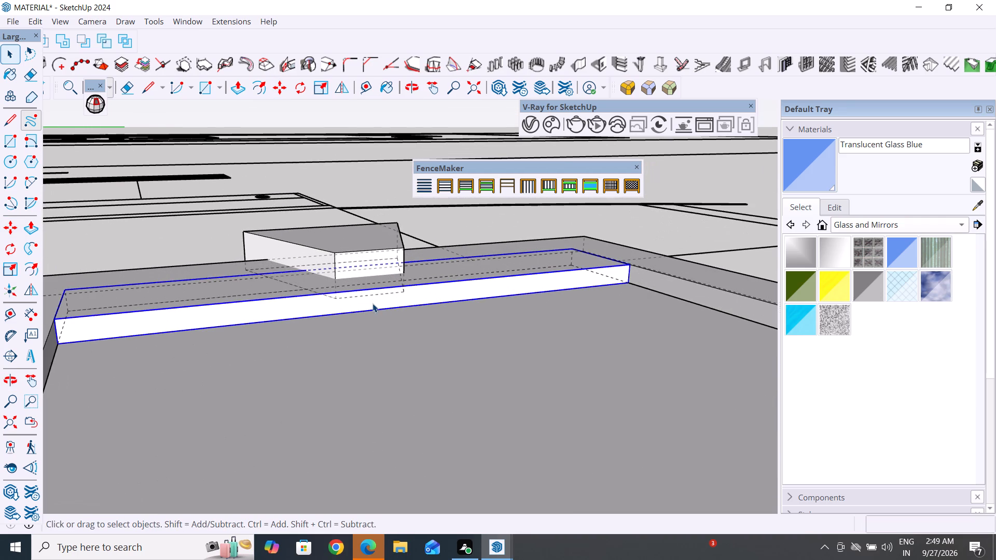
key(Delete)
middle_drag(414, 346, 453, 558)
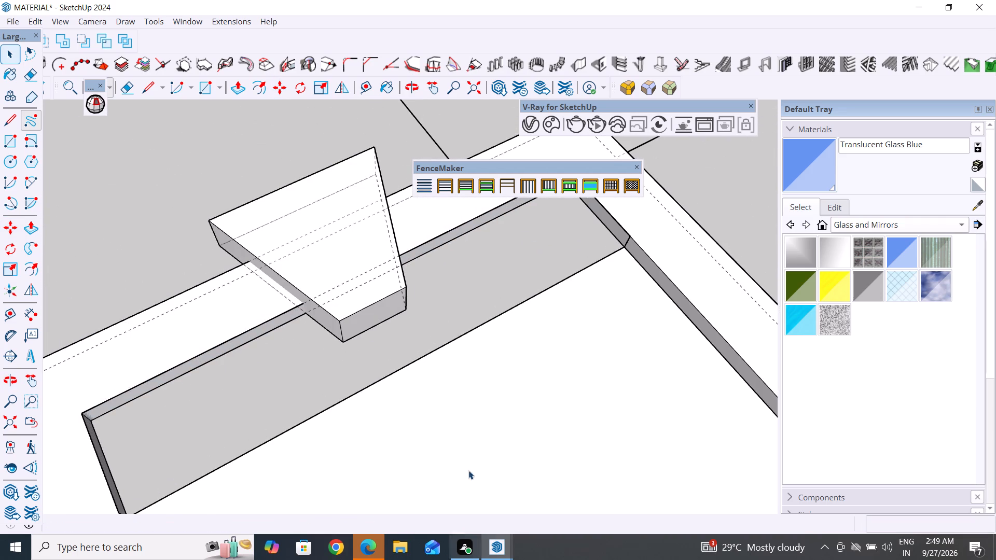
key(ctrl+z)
Undo the strip's grouping, extrusion and rectangle, going back to the plain door face.
key(ctrl+z)
key(ctrl+z)
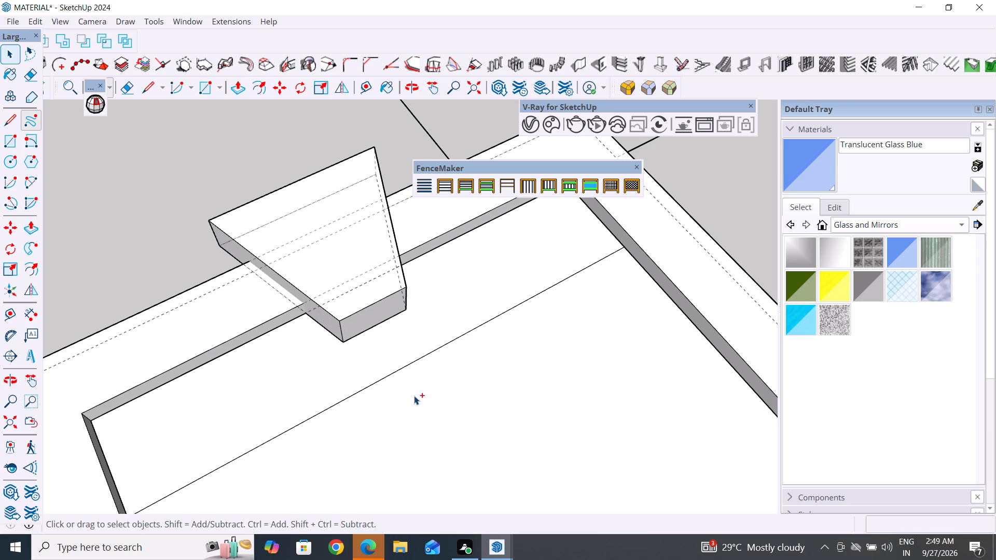
key(ctrl+z)
Select the door opening's face with its bounding edges and make them a group.
scroll(441, 204, down, 5)
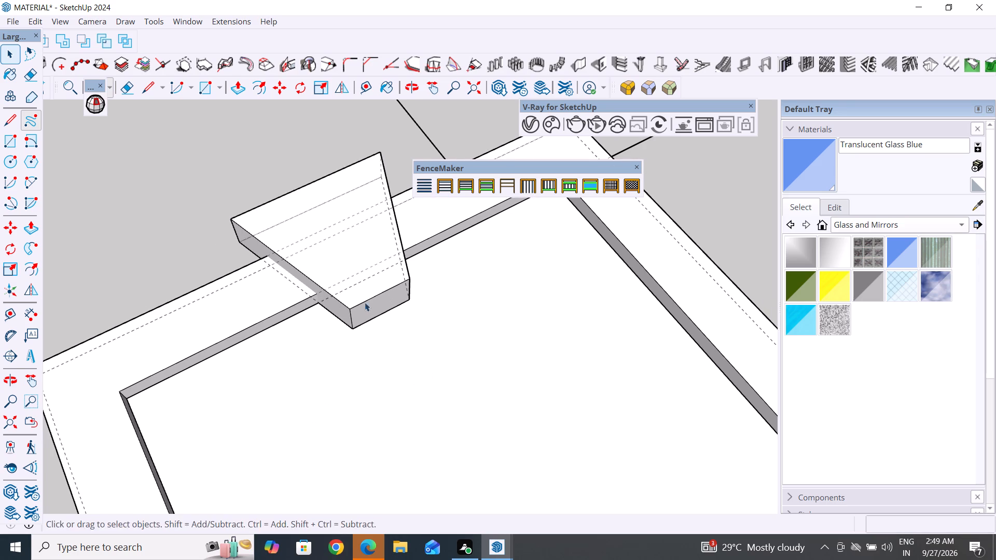
middle_drag(355, 302, 264, 233)
scroll(490, 101, down, 6)
scroll(343, 270, down, 5)
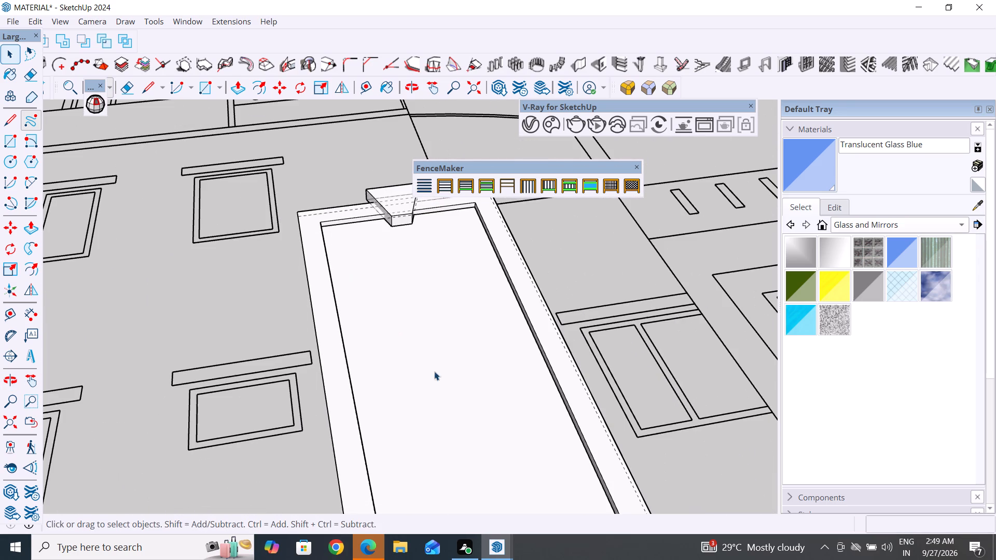
scroll(445, 269, down, 7)
triple_click(456, 394)
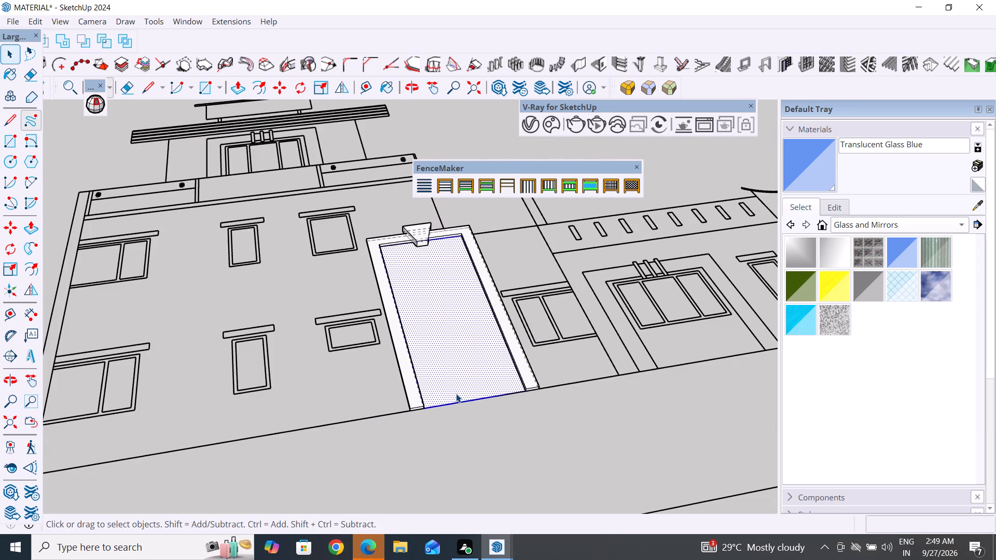
right_click(456, 394)
click(499, 185)
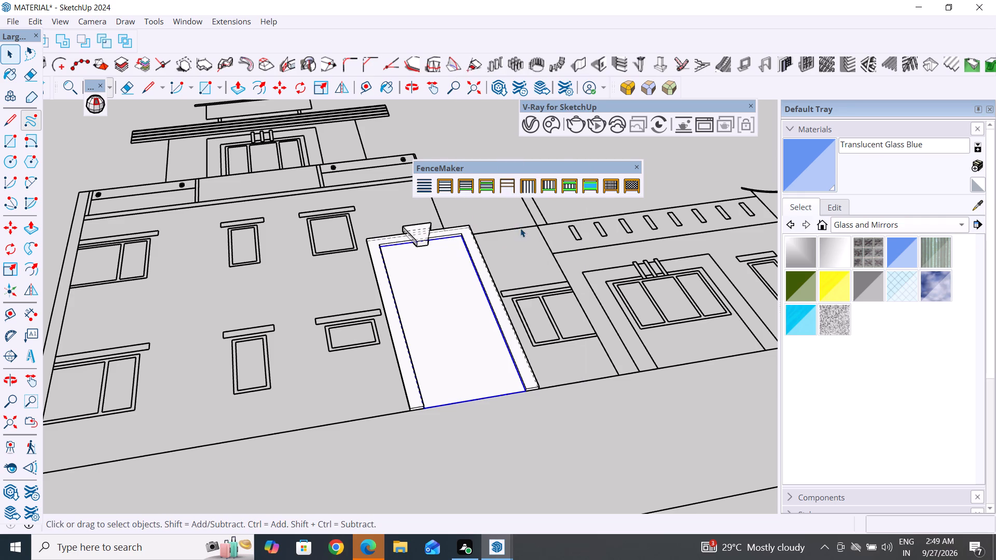
click(515, 220)
Draw a rectangle about 5' 9" by 1' 11/16" across the top of the door opening, starting from its inner frame corner.
scroll(481, 234, up, 9)
middle_drag(490, 260, 404, 372)
click(13, 143)
scroll(208, 239, up, 4)
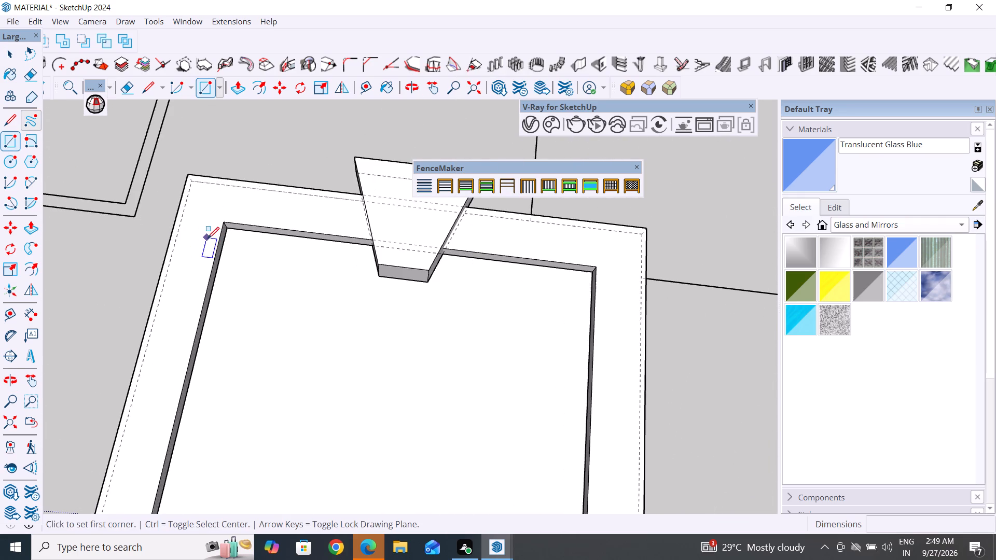
scroll(208, 239, up, 4)
click(221, 223)
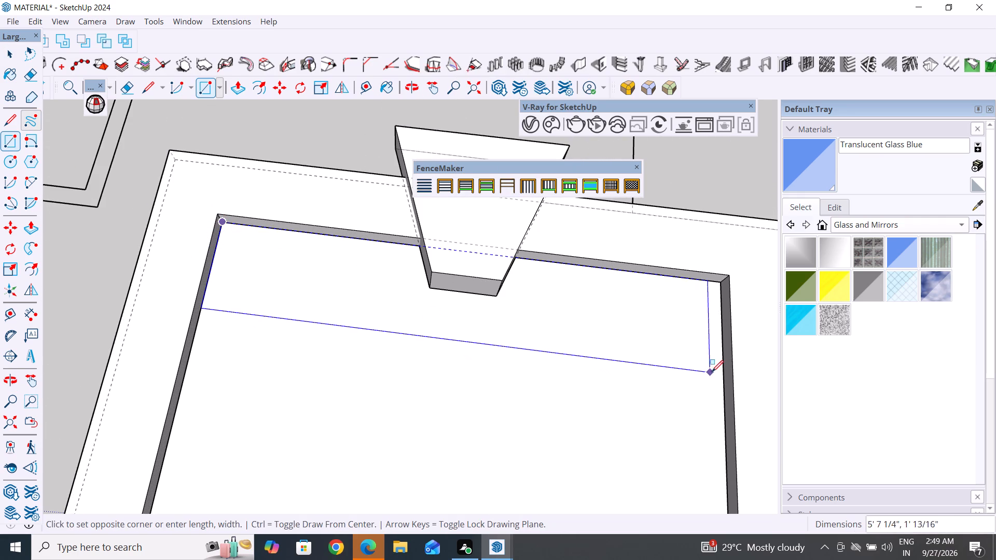
click(722, 373)
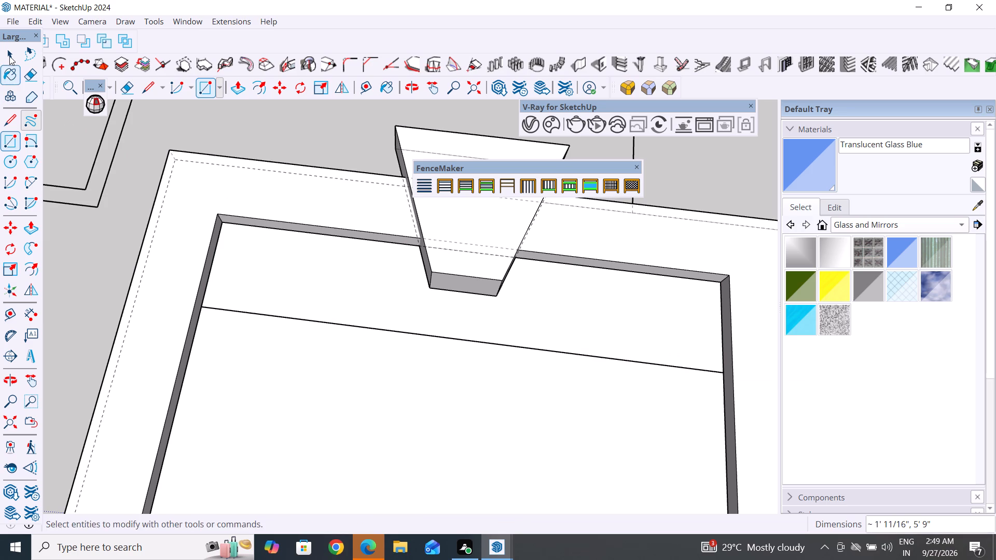
Push/Pull the new rectangle at the top of the door opening 3 7/16" outward.
click(9, 55)
click(235, 91)
click(262, 282)
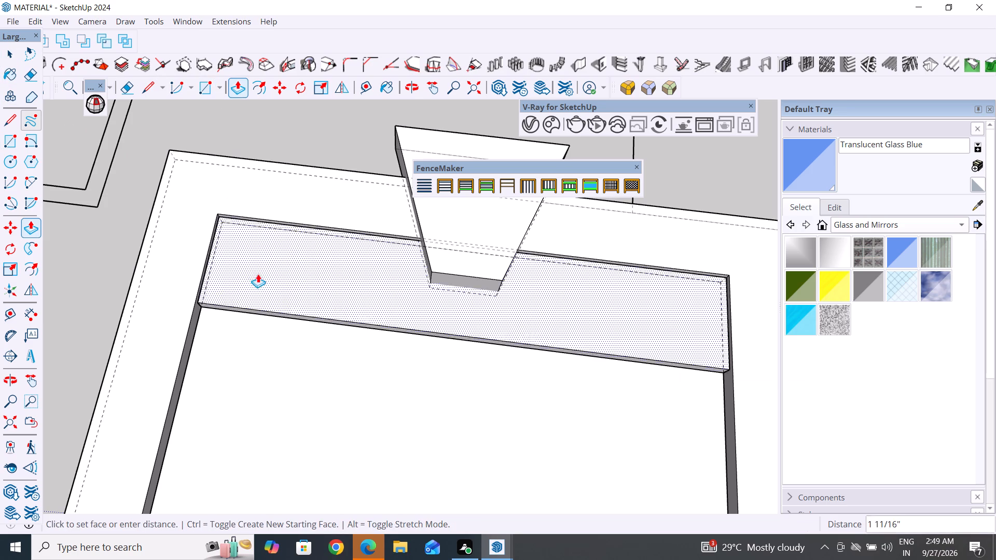
middle_drag(214, 300, 158, 78)
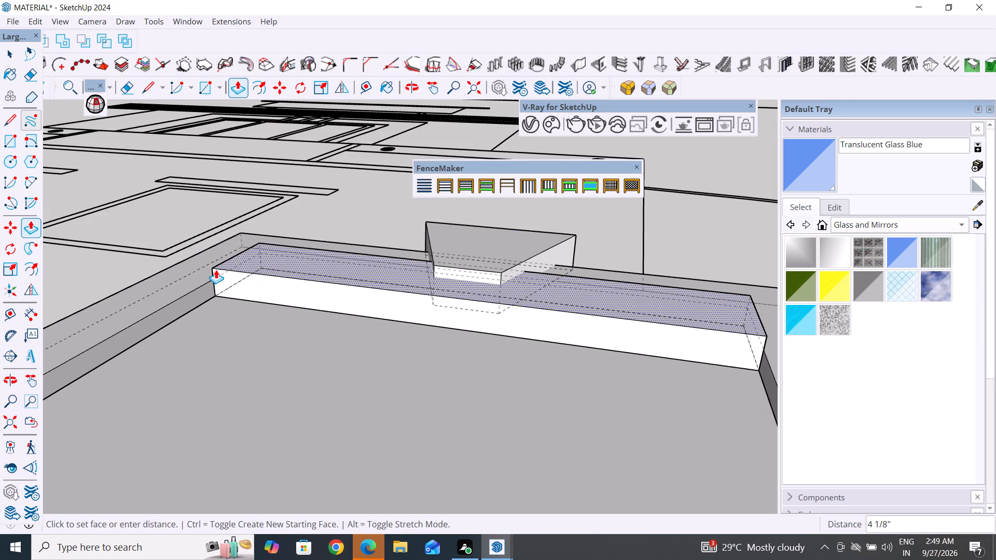
click(213, 275)
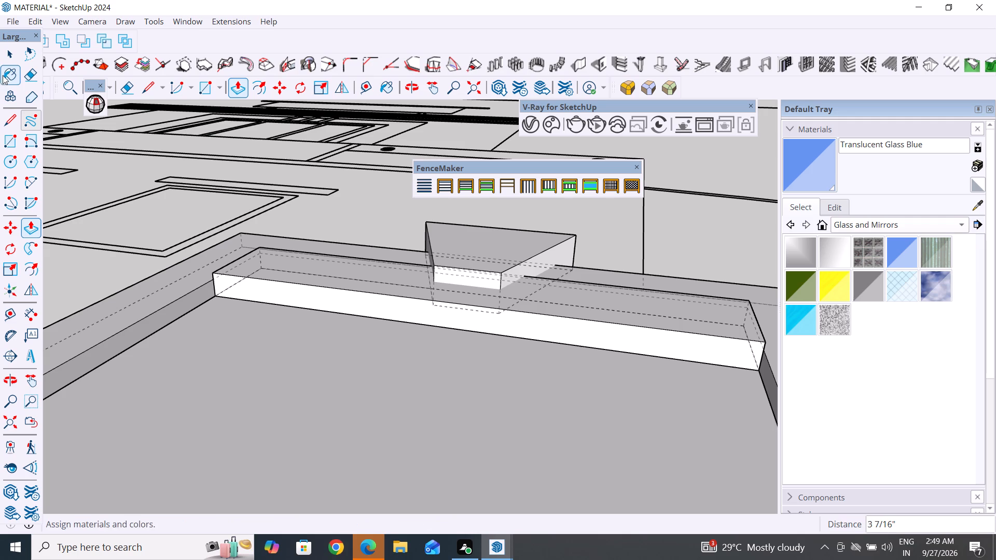
Select the whole extruded strip with its connected faces and edges and make it a group.
click(8, 57)
triple_click(345, 298)
click(345, 298)
right_click(345, 298)
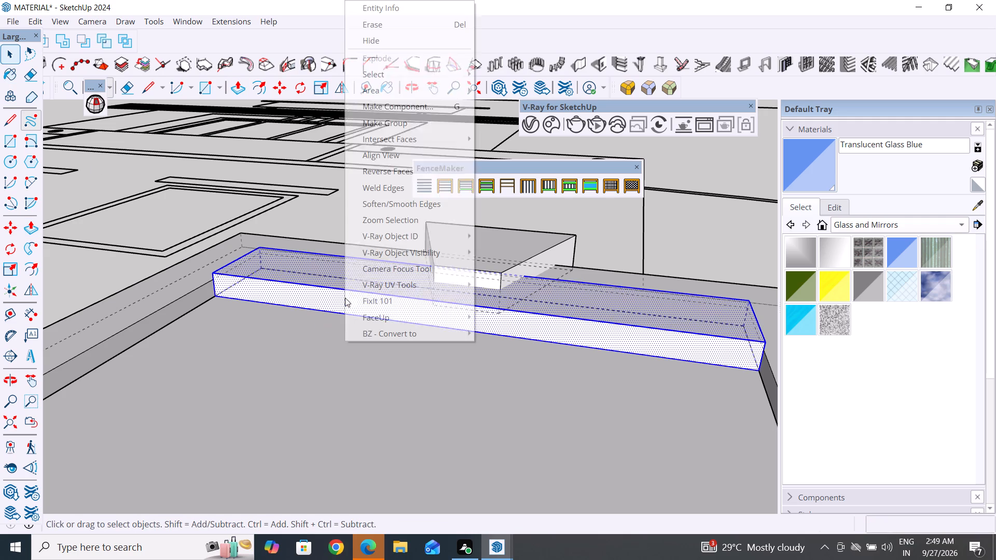
click(380, 123)
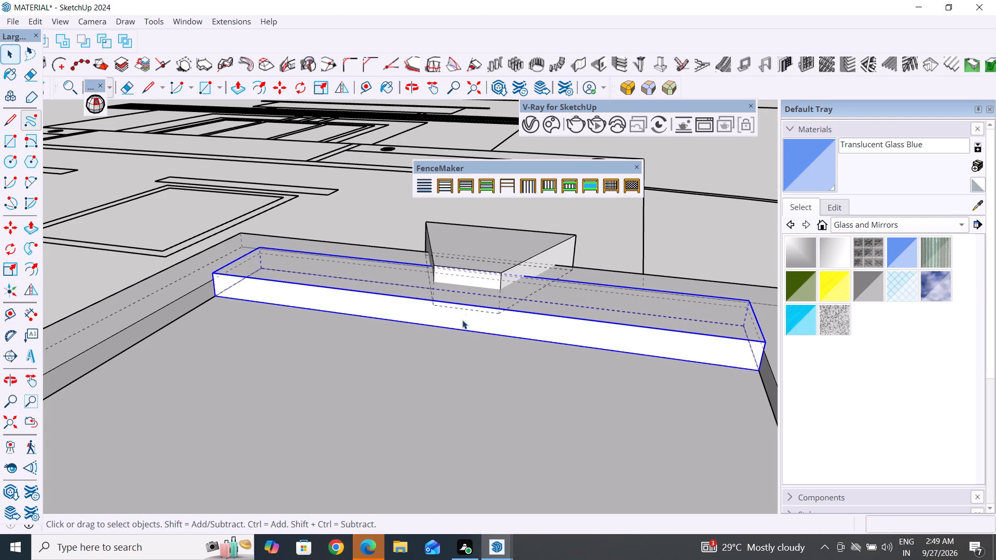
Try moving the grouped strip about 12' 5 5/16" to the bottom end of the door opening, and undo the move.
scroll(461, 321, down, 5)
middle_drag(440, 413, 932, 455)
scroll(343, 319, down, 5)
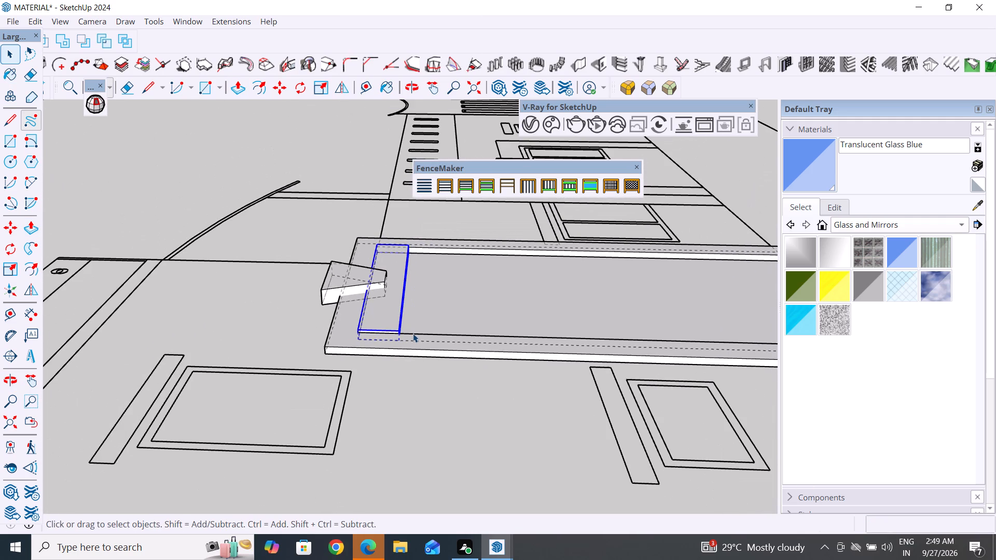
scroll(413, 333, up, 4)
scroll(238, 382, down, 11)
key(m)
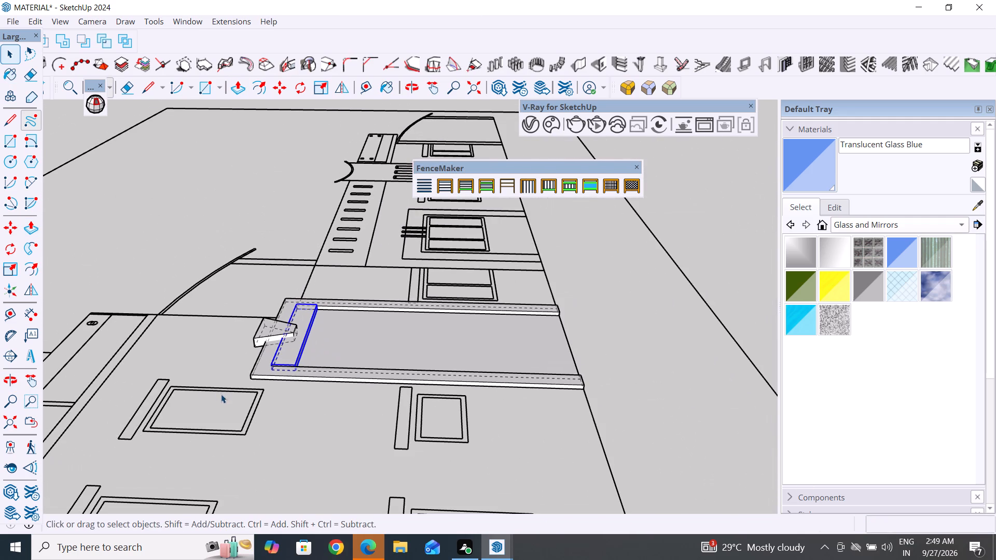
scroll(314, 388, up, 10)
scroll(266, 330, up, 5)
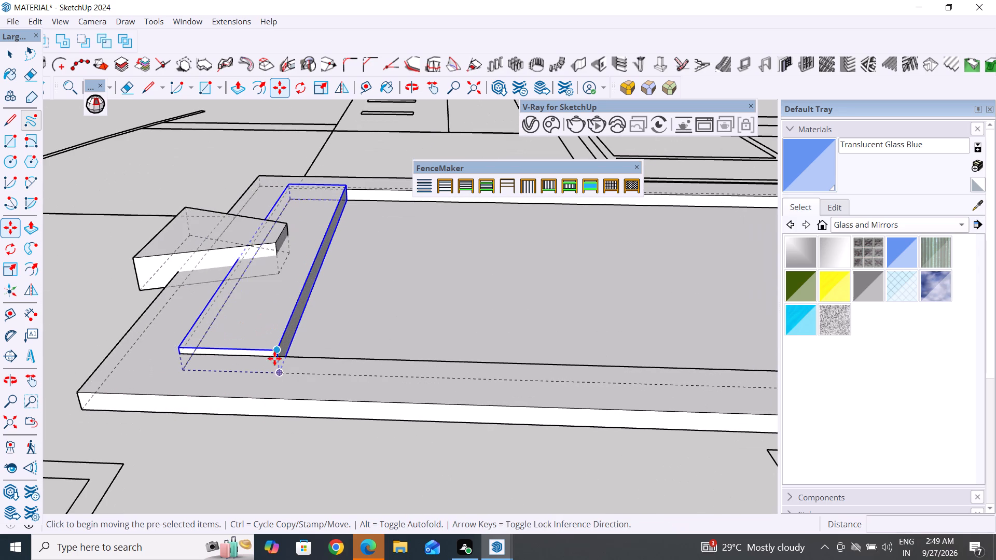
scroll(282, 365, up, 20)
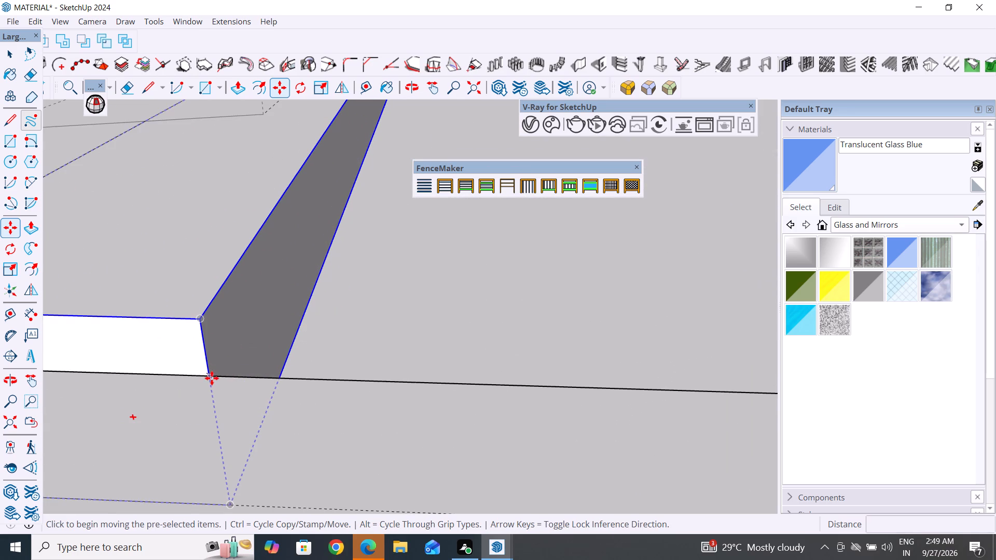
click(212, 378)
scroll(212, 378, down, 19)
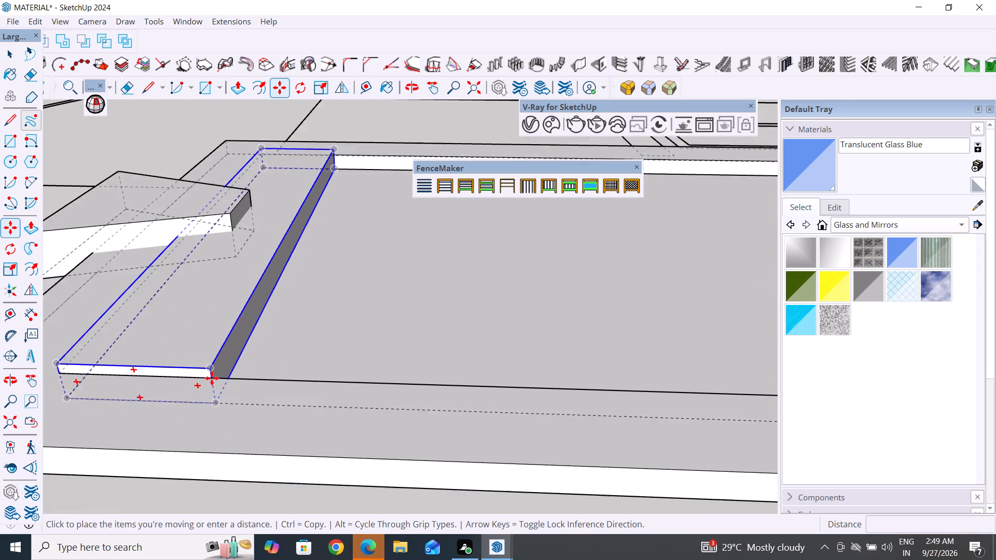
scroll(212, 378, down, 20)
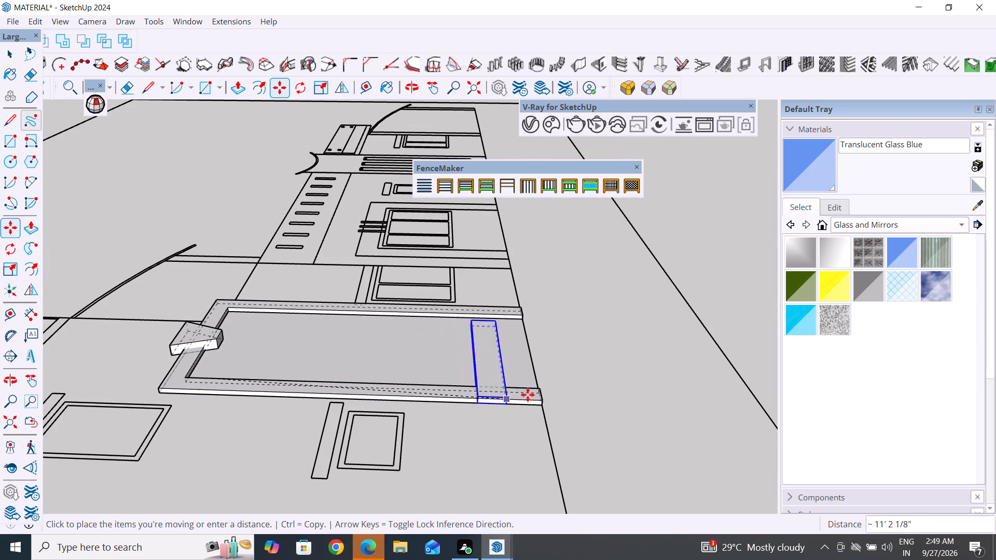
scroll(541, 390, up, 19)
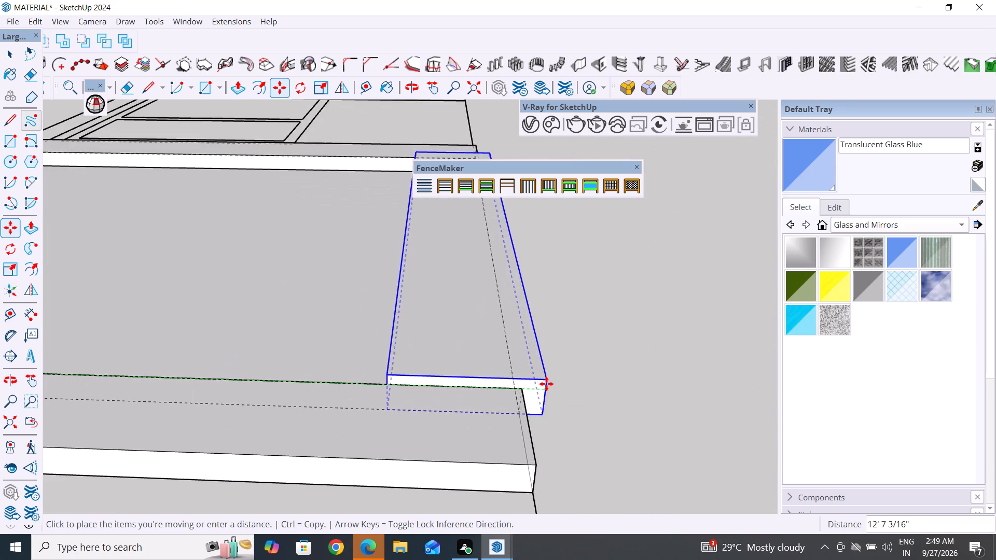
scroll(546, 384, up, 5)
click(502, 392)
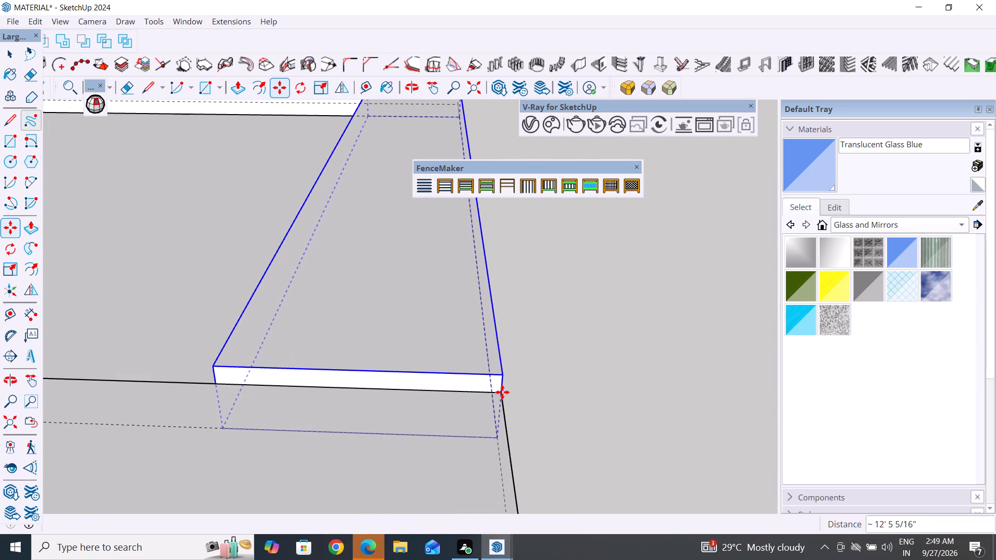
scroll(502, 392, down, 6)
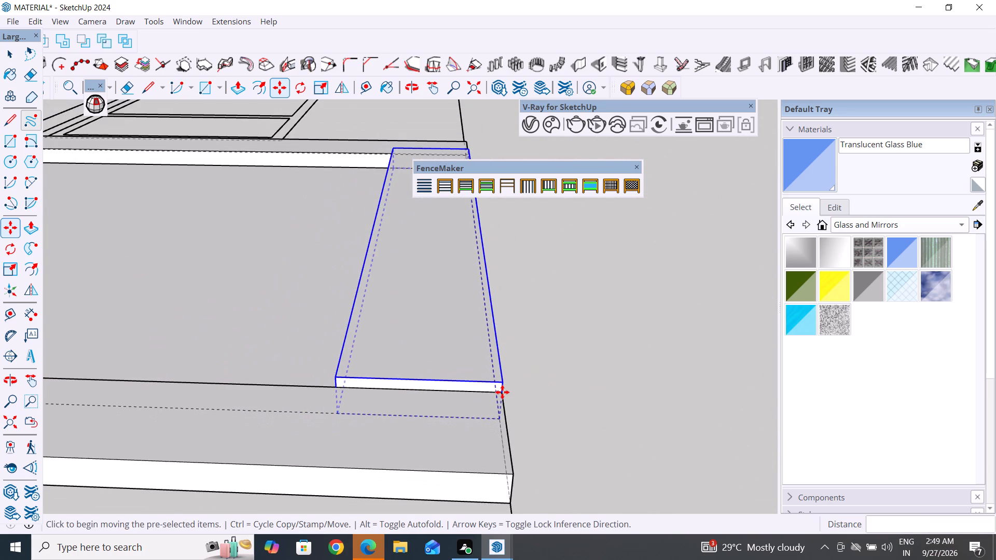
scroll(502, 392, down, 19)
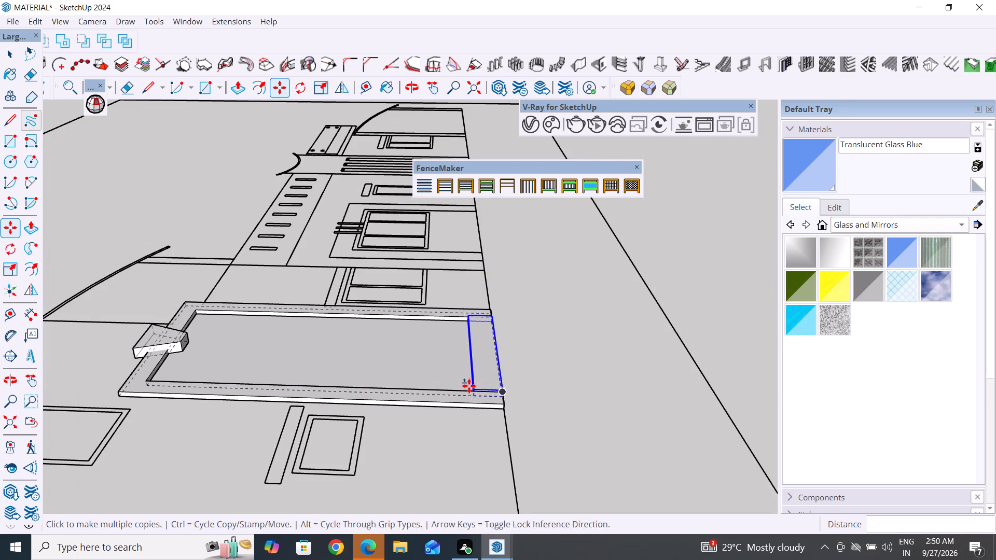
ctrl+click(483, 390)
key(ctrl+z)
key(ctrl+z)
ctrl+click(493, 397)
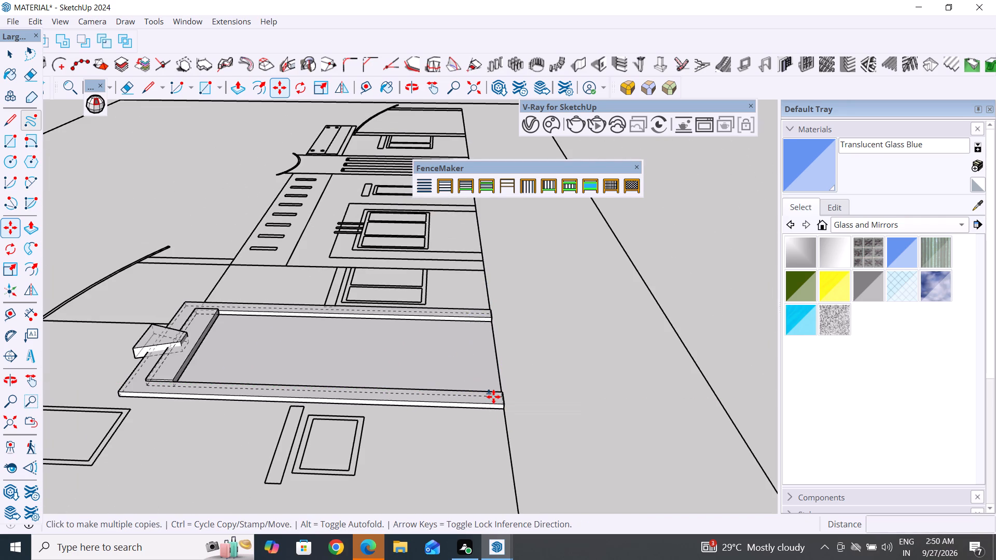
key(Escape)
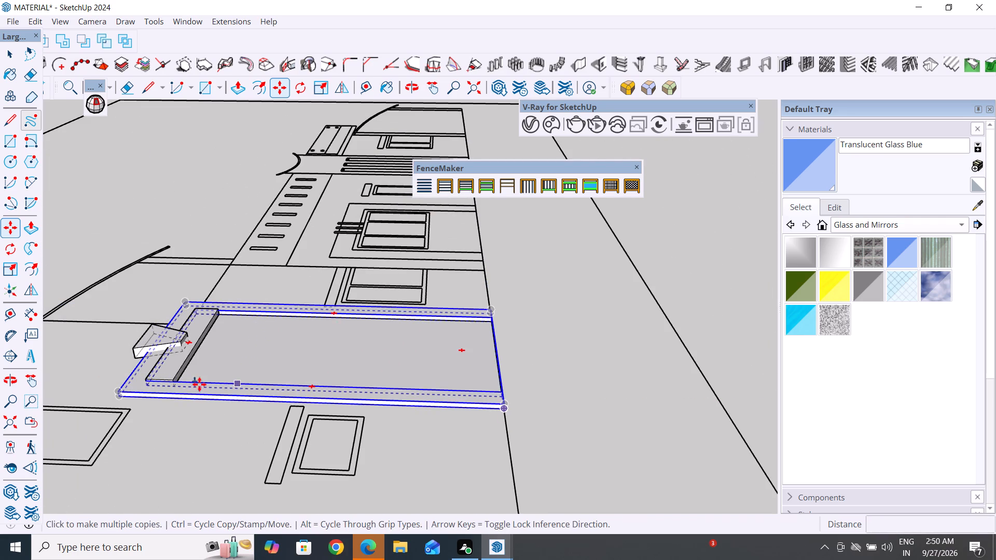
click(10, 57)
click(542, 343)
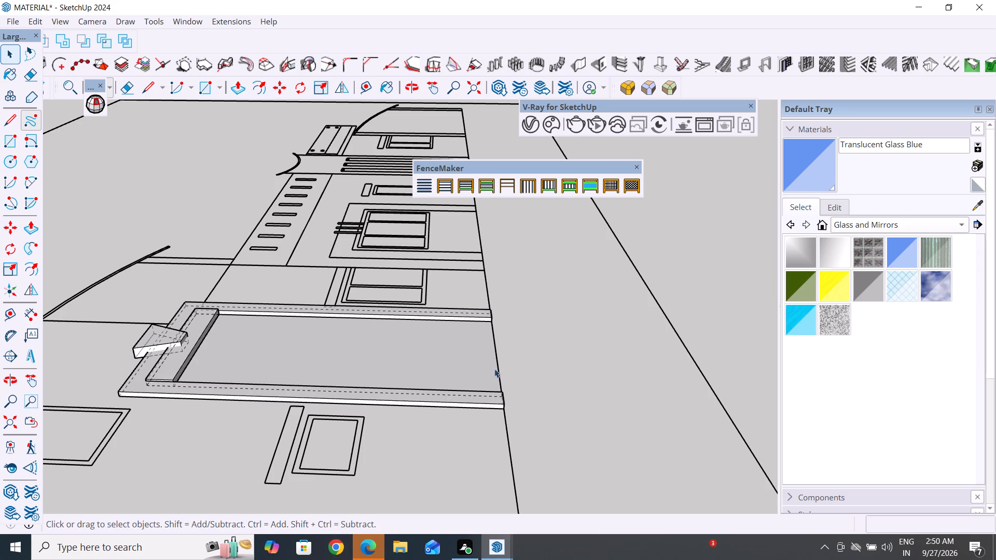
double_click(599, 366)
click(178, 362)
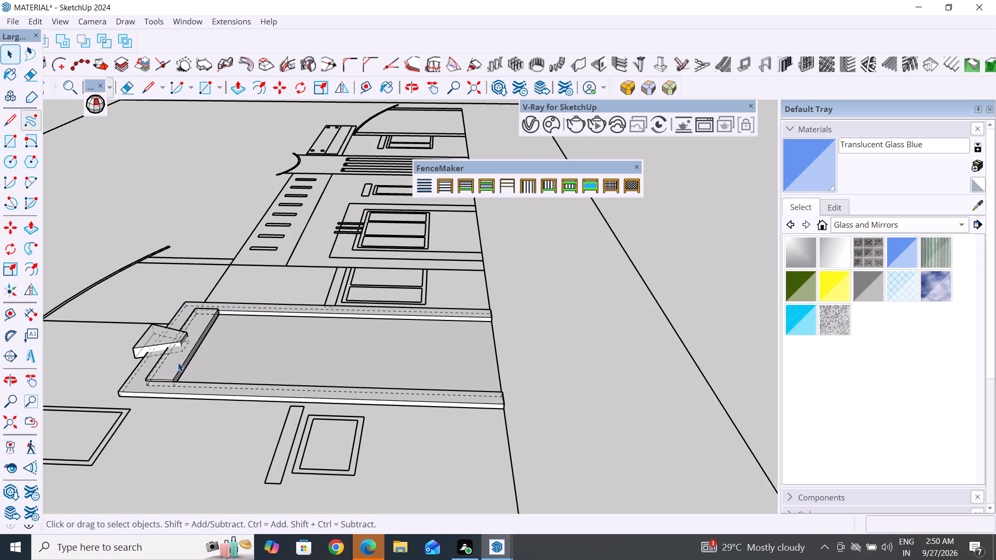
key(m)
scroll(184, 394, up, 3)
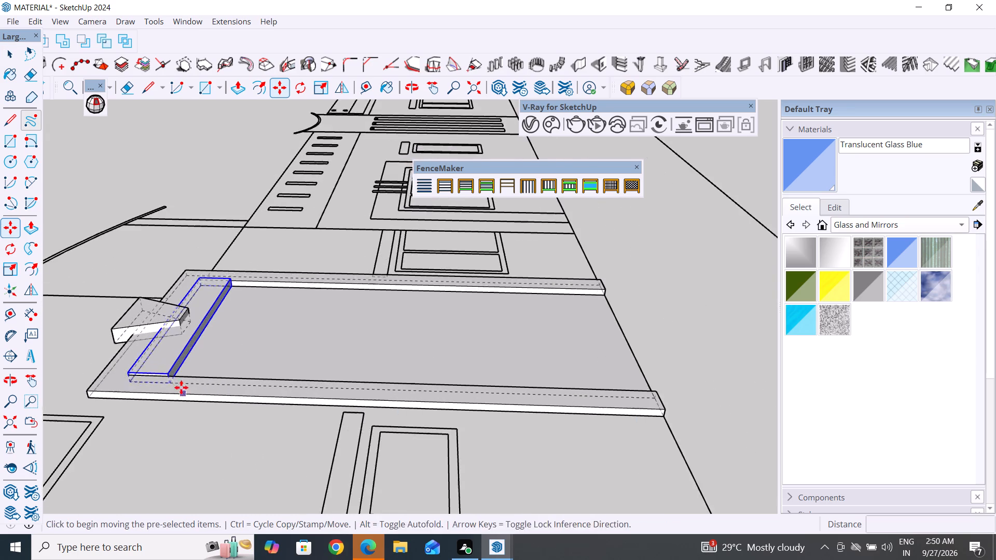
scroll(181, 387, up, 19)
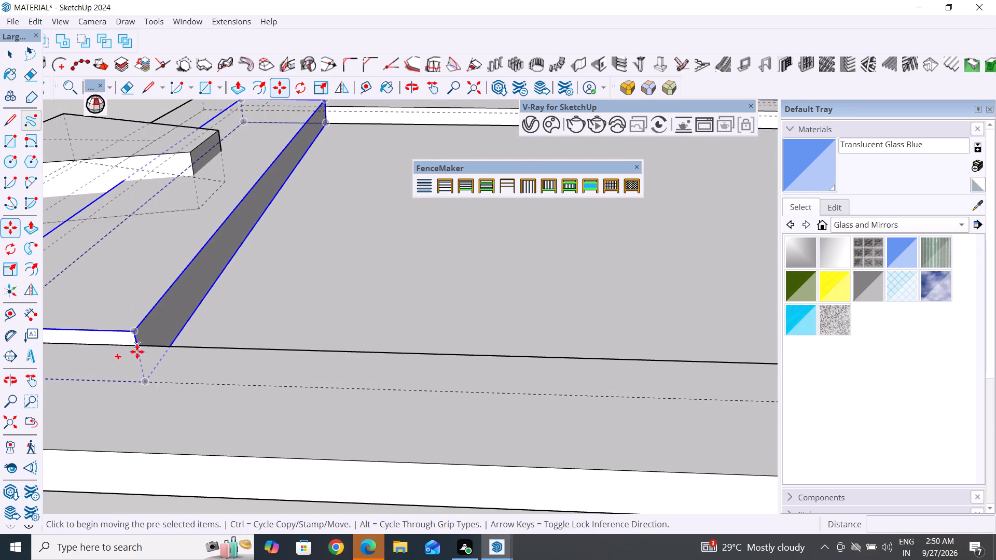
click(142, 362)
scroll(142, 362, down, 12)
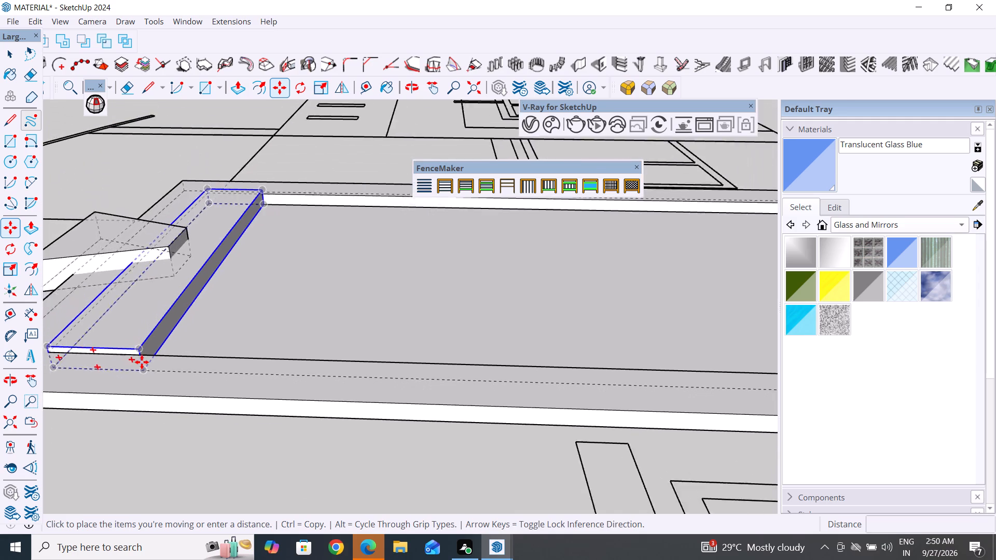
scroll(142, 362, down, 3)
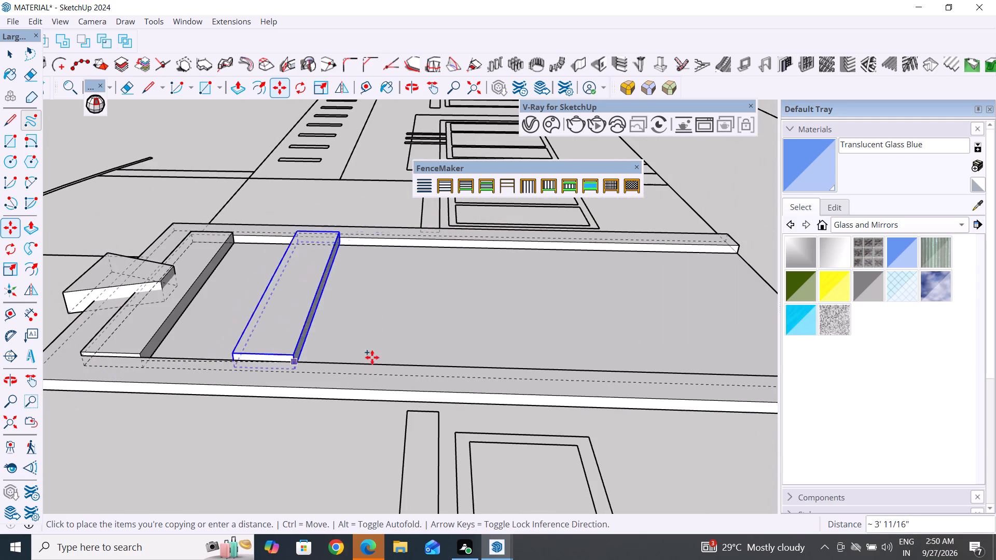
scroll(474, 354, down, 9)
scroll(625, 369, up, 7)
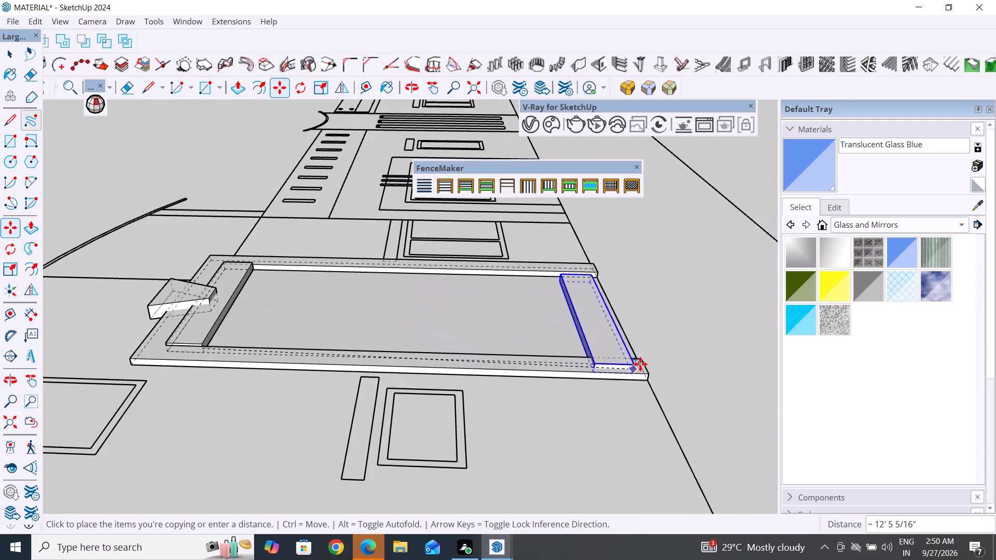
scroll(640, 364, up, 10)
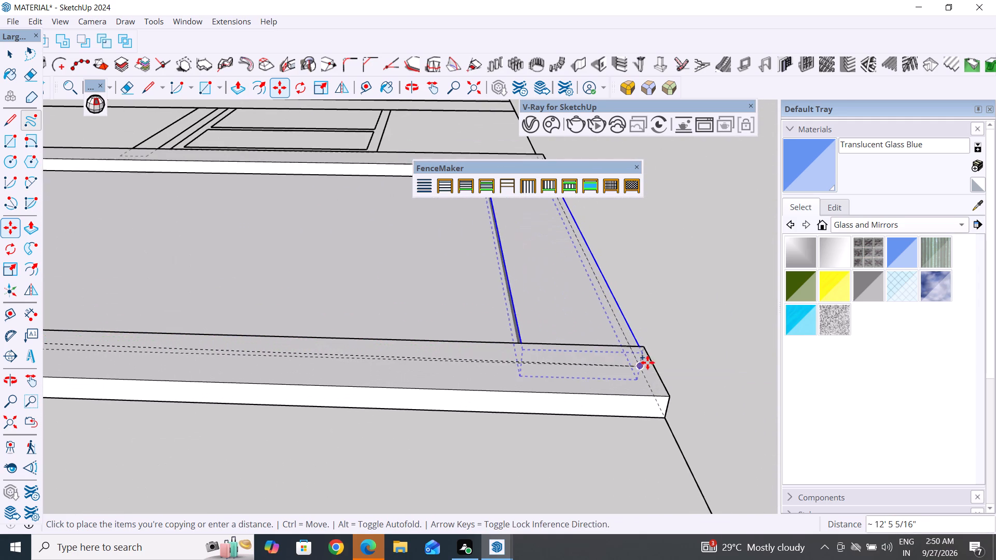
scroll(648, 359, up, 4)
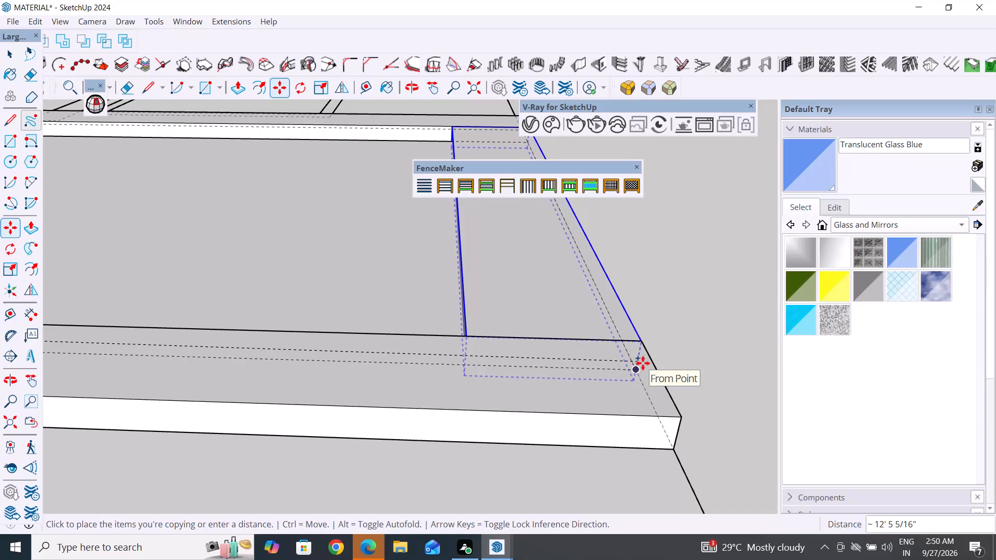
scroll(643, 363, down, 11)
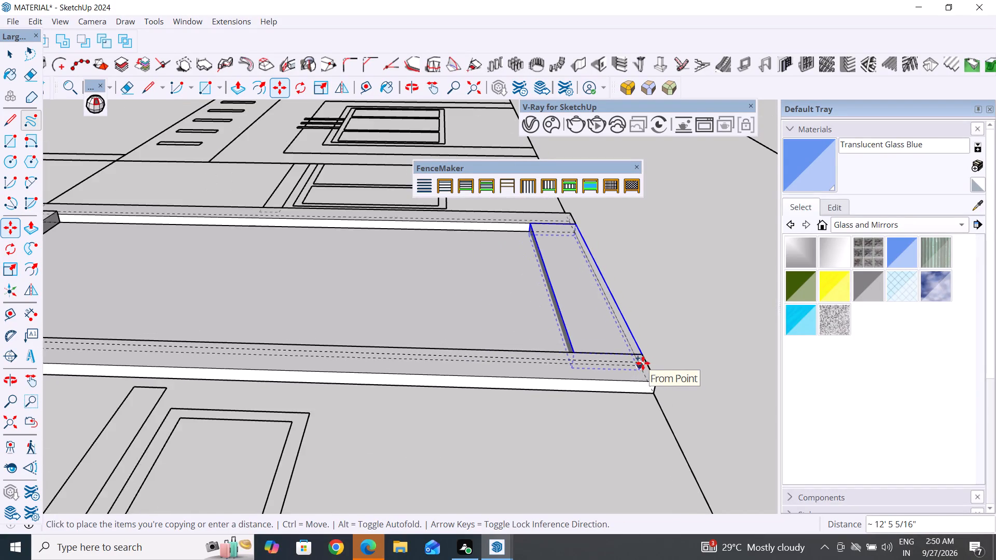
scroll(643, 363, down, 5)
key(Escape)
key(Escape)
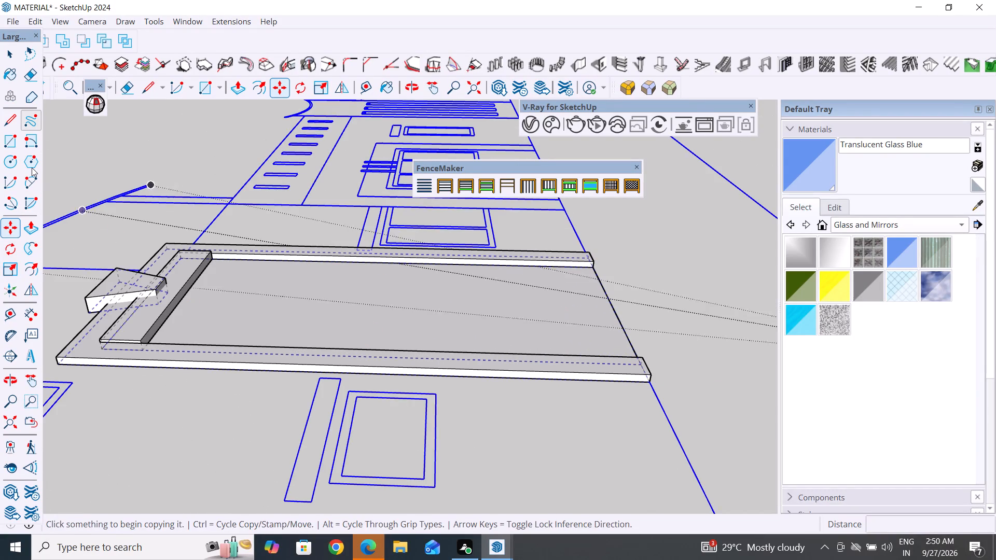
Copy the grouped strip about 12' 5 5/16" along the door opening, from the top to the bottom end.
click(14, 69)
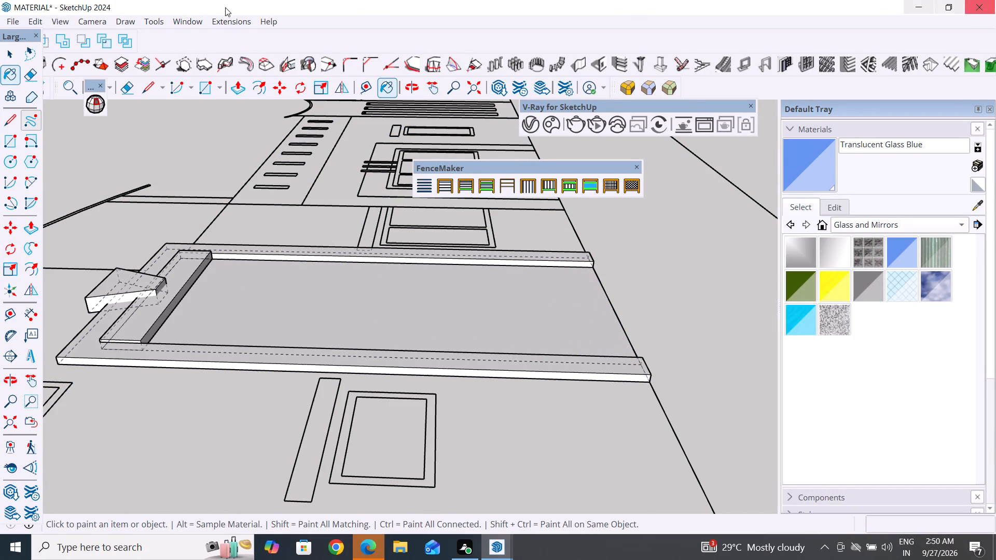
click(1, 51)
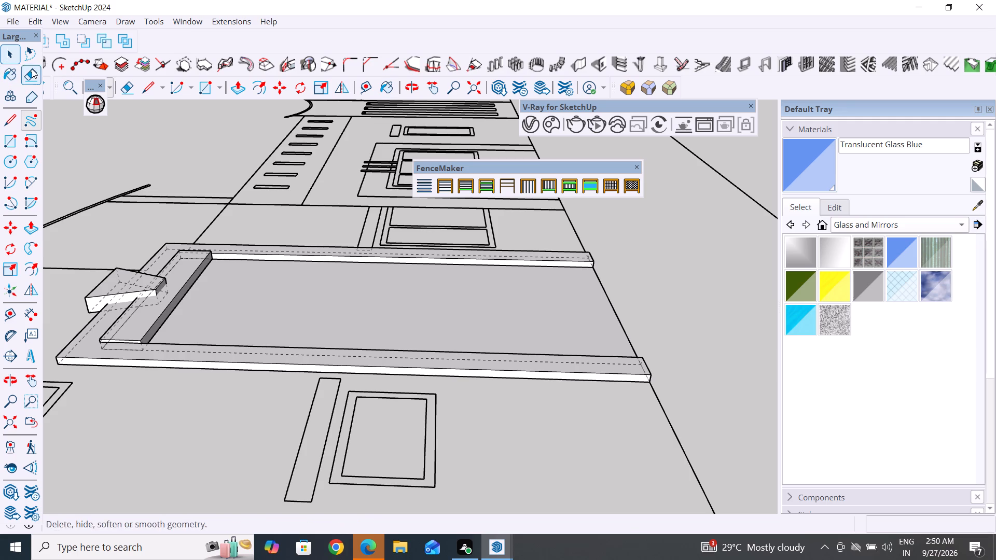
click(15, 51)
click(673, 272)
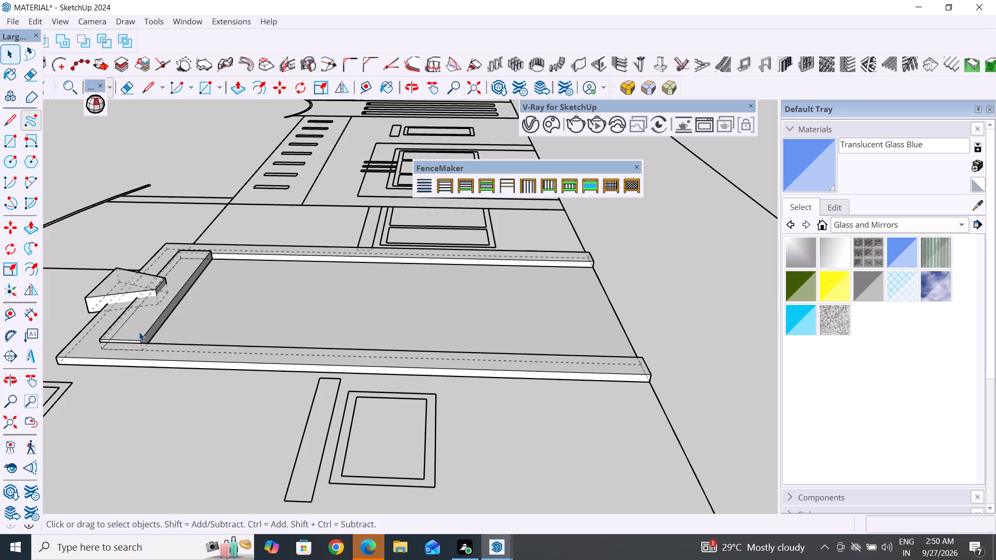
click(139, 332)
key(m)
scroll(145, 359, up, 6)
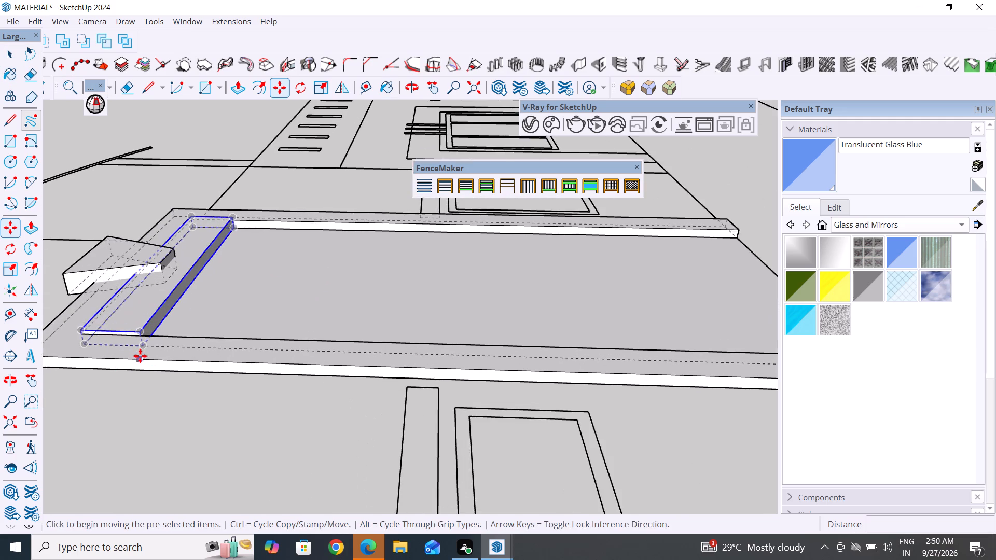
scroll(140, 356, up, 9)
scroll(139, 310, up, 8)
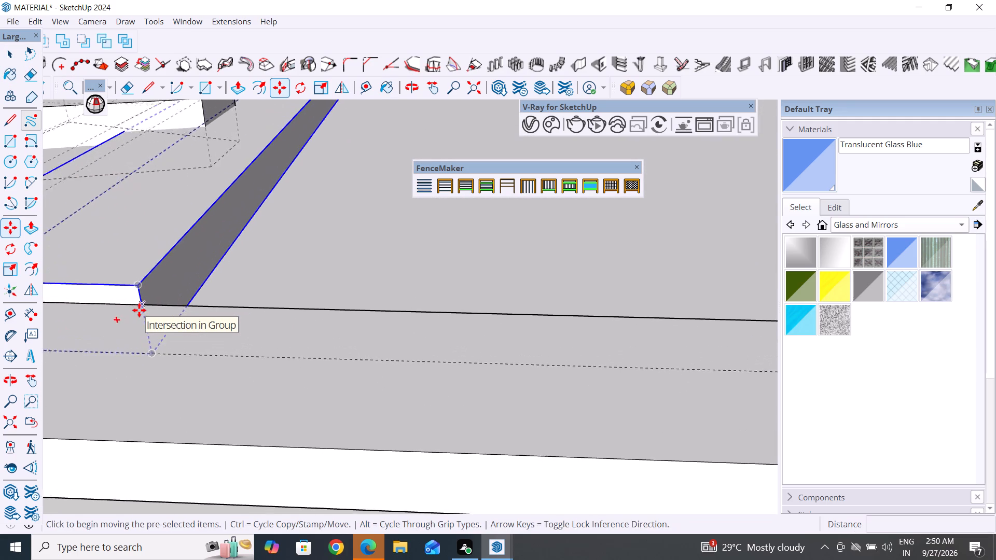
scroll(139, 310, up, 3)
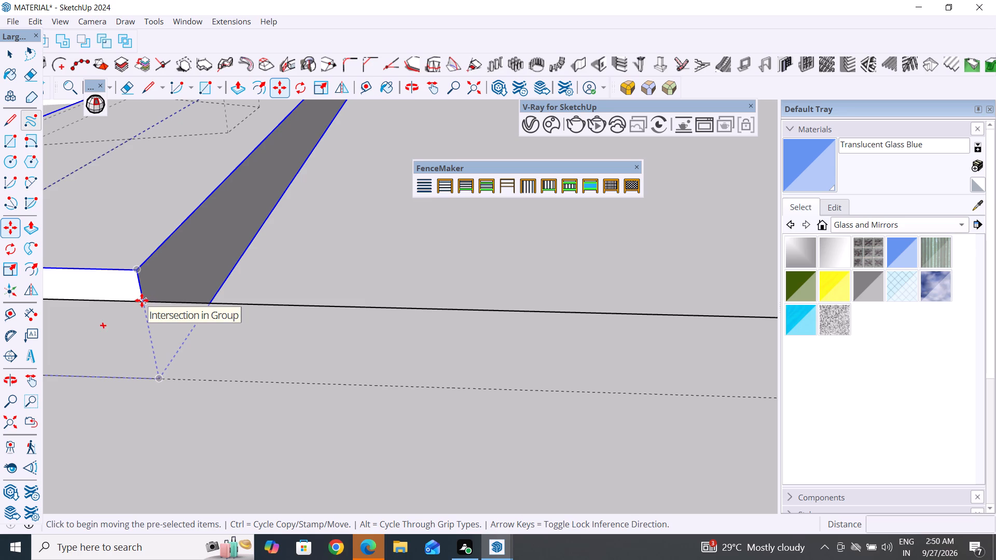
click(142, 300)
scroll(142, 300, down, 20)
scroll(142, 300, down, 5)
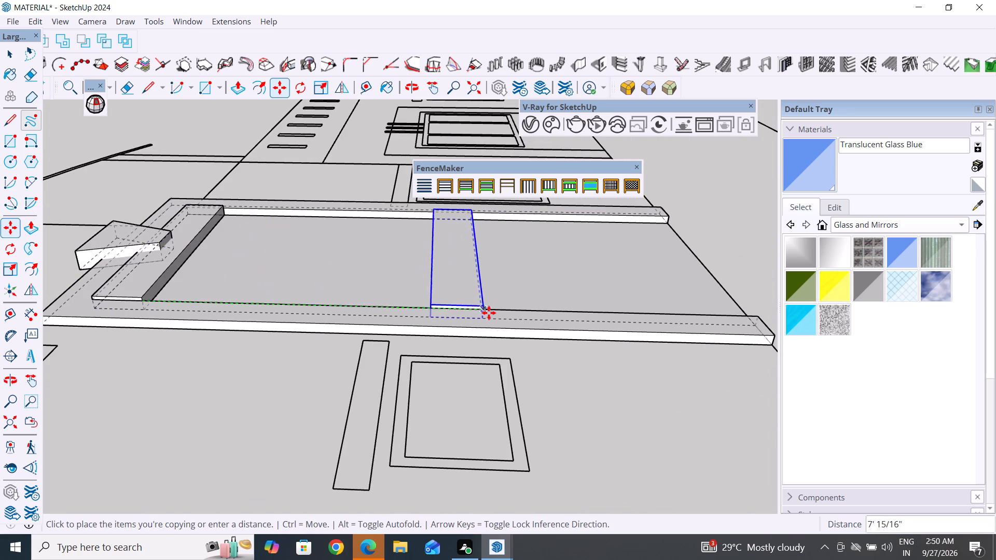
scroll(745, 326, up, 4)
middle_drag(748, 323, 681, 290)
scroll(690, 290, up, 3)
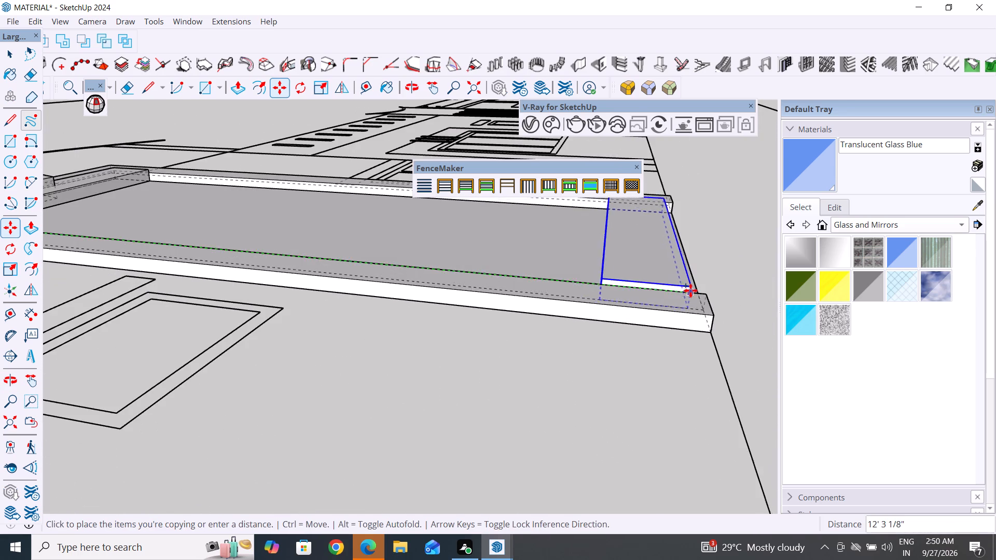
scroll(690, 290, up, 8)
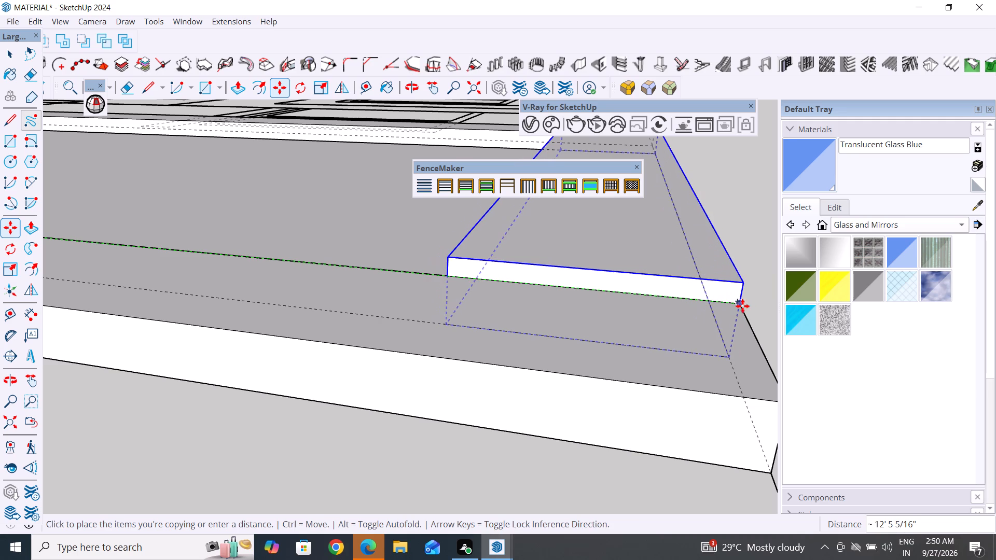
click(741, 306)
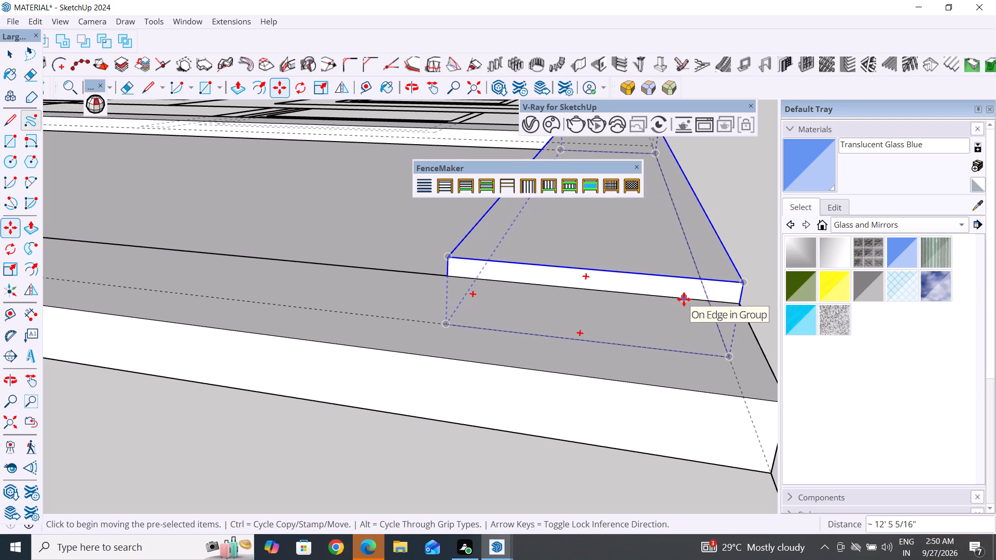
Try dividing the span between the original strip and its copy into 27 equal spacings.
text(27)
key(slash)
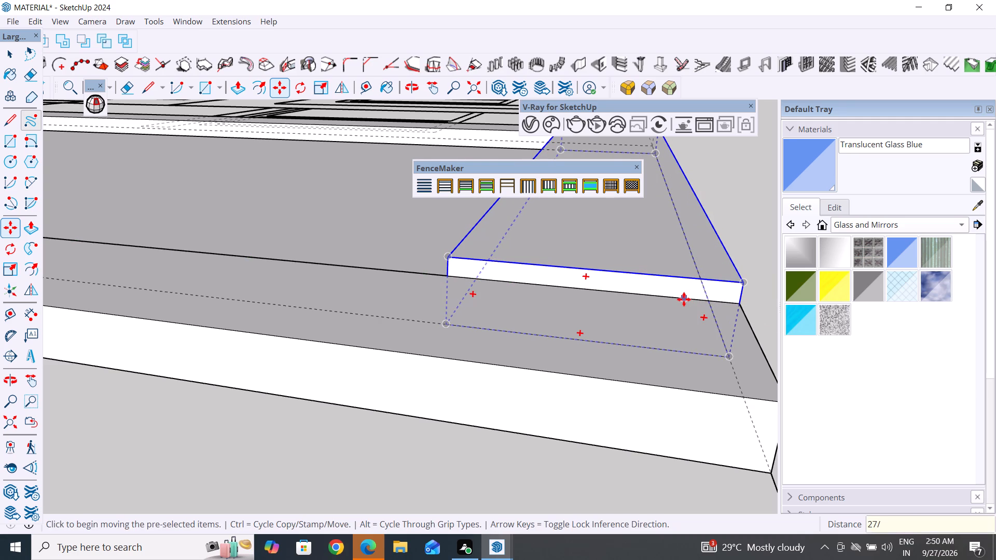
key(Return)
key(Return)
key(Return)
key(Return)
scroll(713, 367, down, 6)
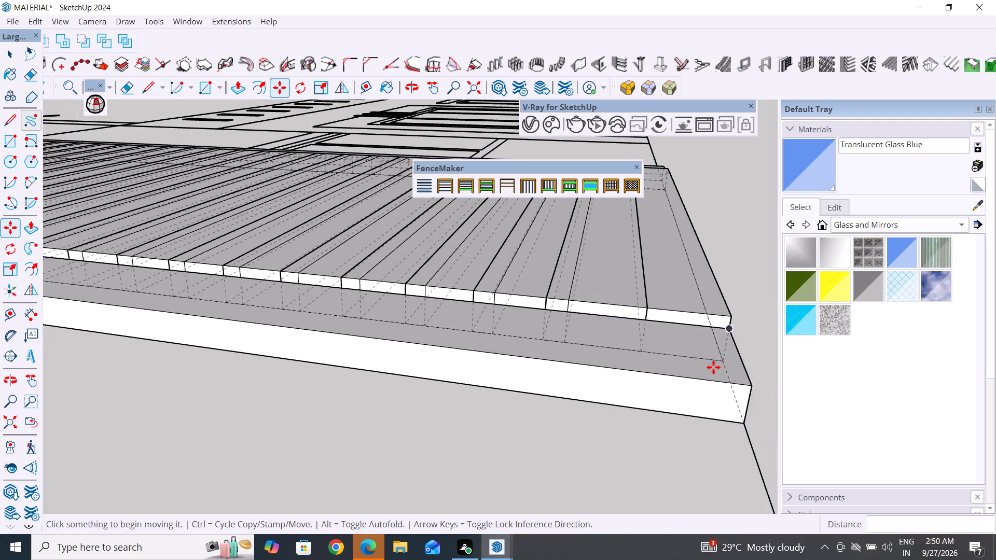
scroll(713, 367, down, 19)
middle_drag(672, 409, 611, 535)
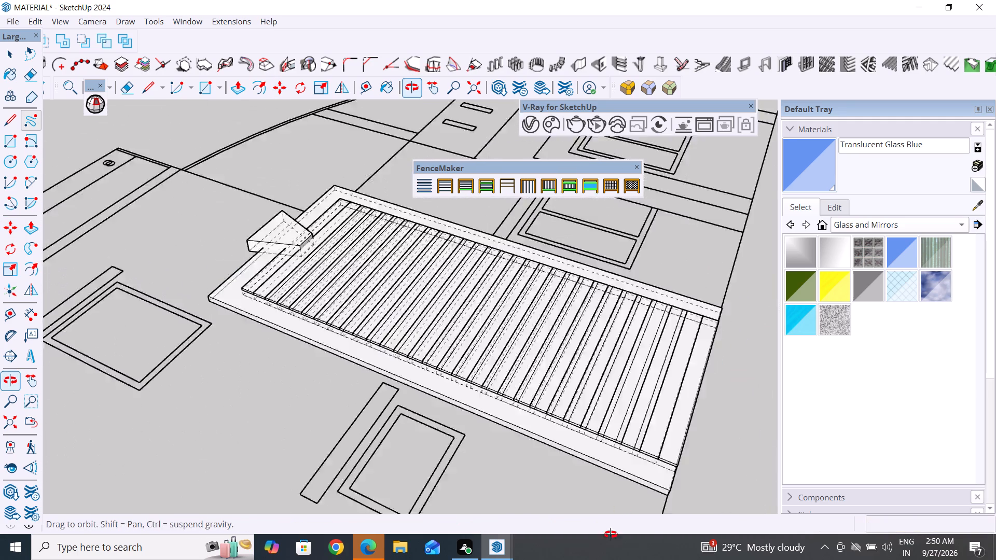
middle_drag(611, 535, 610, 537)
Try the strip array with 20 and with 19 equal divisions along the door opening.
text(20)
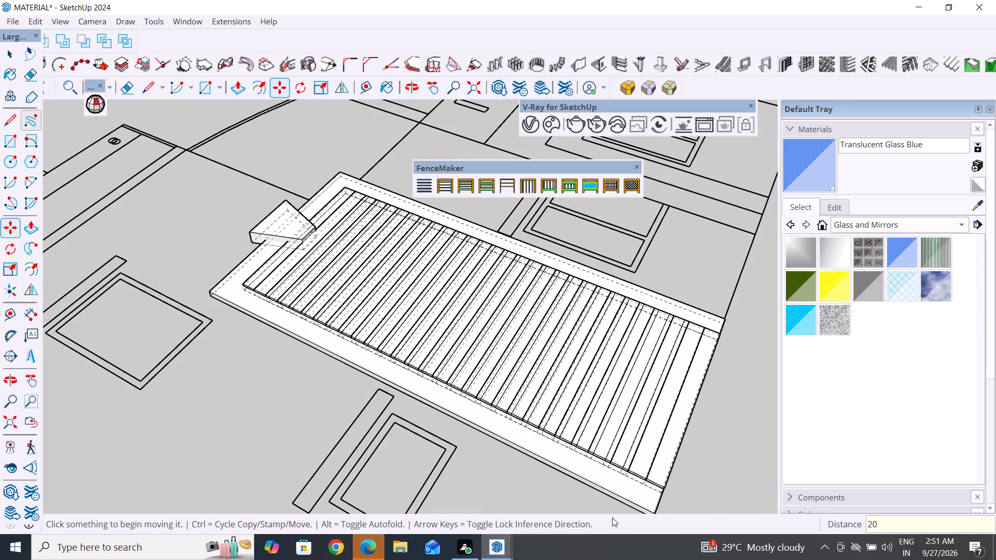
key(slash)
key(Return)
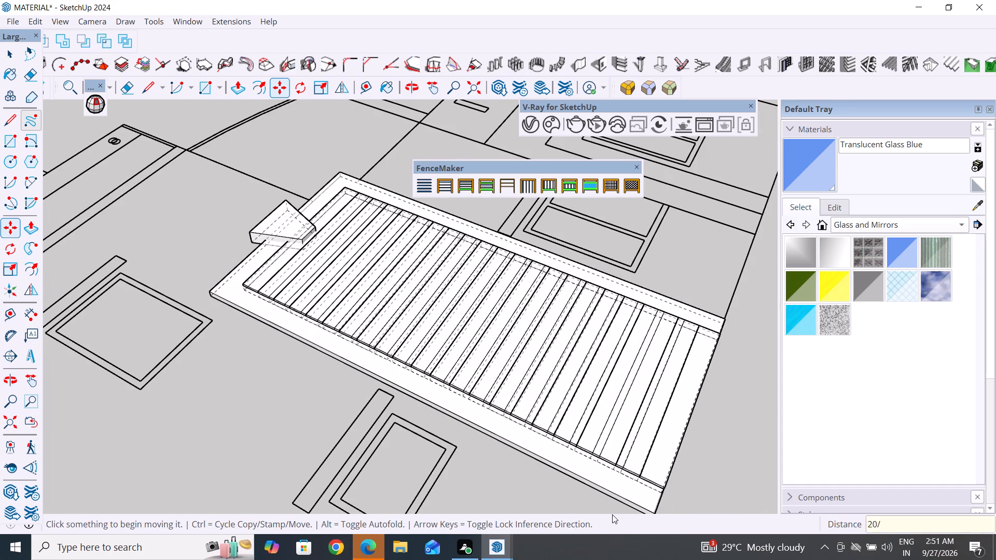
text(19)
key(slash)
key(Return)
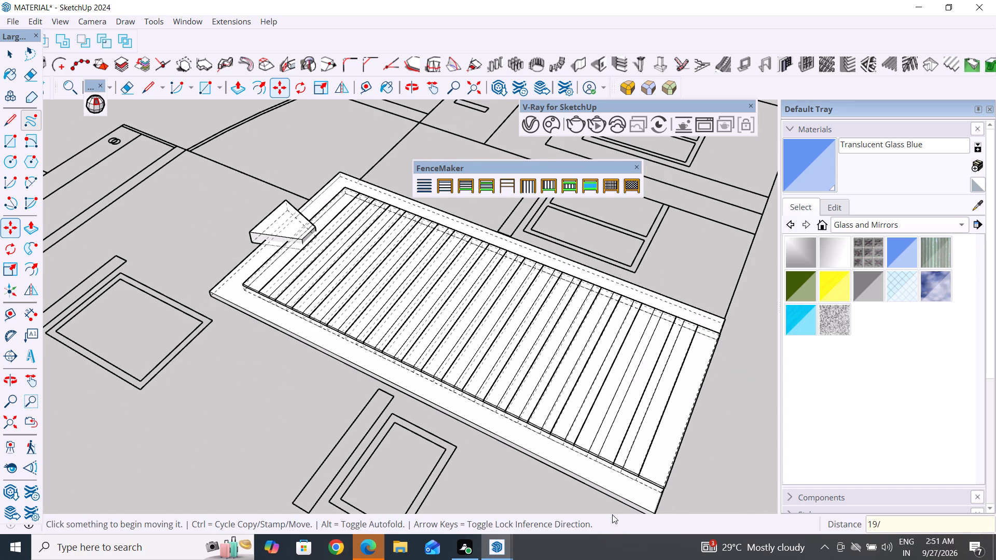
Set the strip array to 10 equal divisions between the top and bottom ends of the door opening.
text(10)
key(slash)
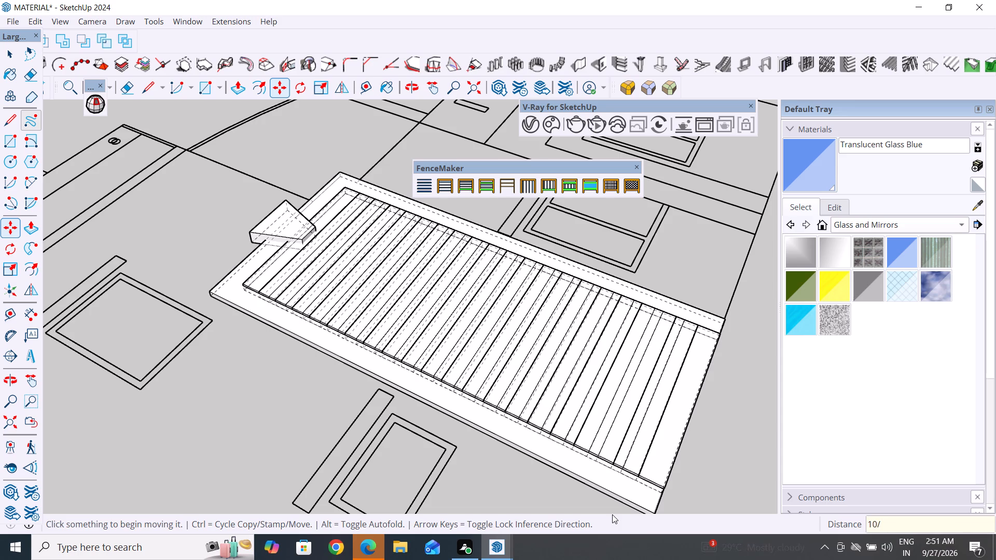
key(Return)
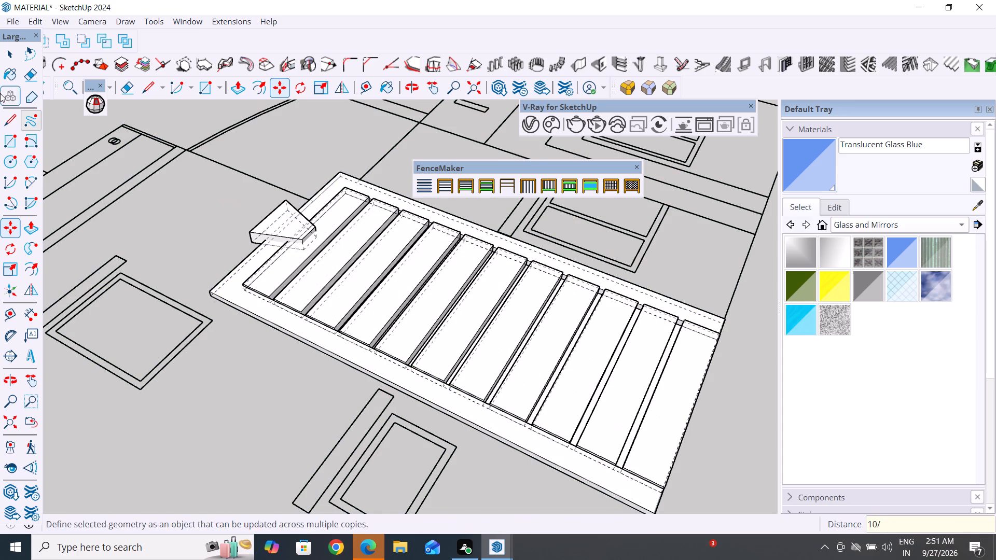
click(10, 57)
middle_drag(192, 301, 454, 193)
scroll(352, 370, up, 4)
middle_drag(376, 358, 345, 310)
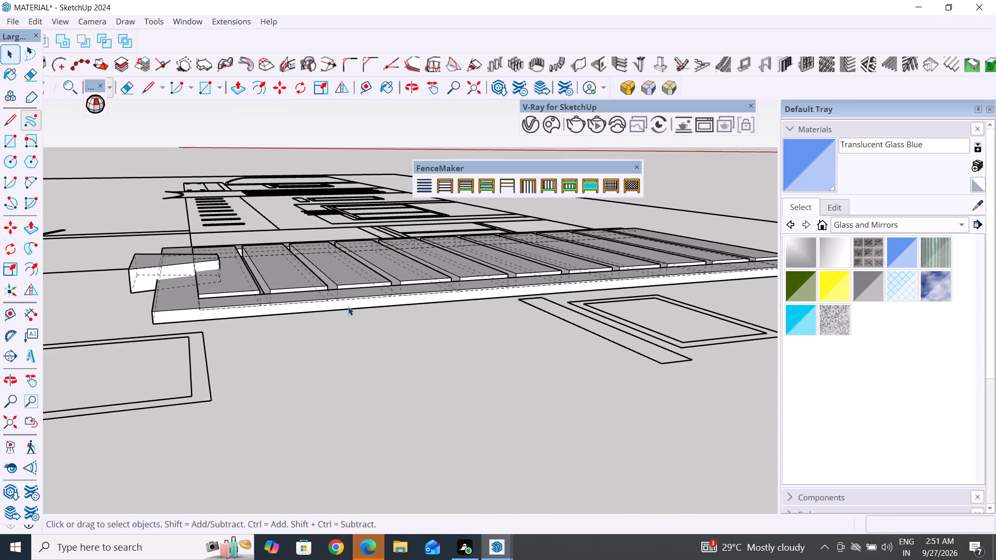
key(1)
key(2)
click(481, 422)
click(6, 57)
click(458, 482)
Examine the door surround and its strip array from above, below and the side, including the end strip at the door's base.
scroll(374, 349, down, 4)
middle_drag(450, 425, 258, 559)
middle_drag(640, 451, 489, 499)
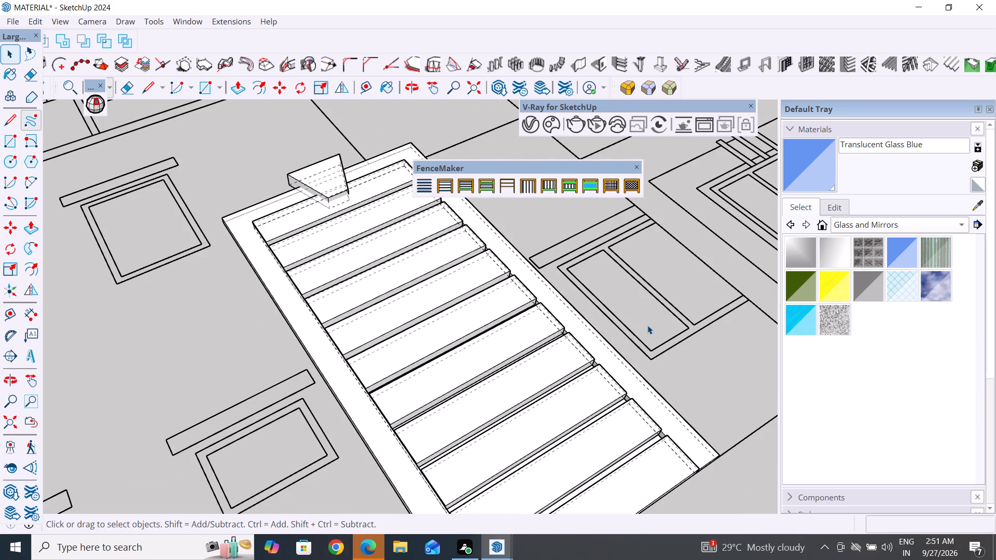
scroll(419, 269, down, 6)
middle_drag(474, 335, 294, 559)
scroll(454, 431, up, 4)
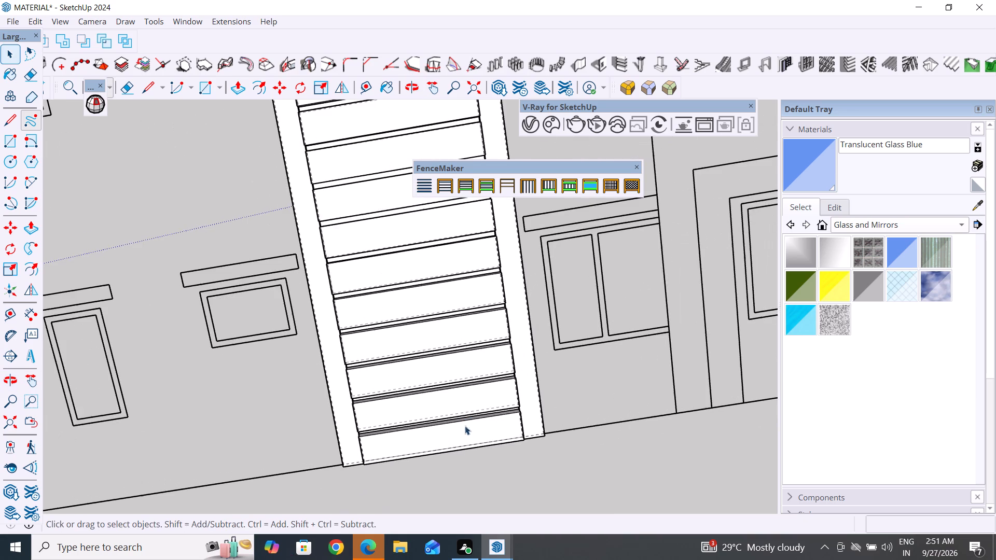
triple_click(457, 436)
middle_drag(591, 484, 789, 296)
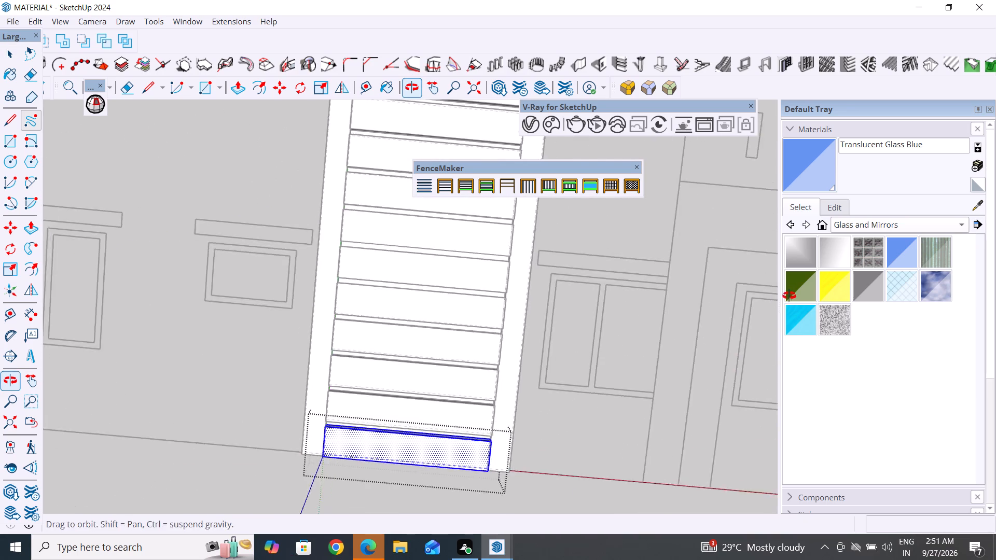
middle_drag(789, 296, 791, 292)
middle_drag(402, 479, 467, 273)
middle_drag(593, 454, 178, 370)
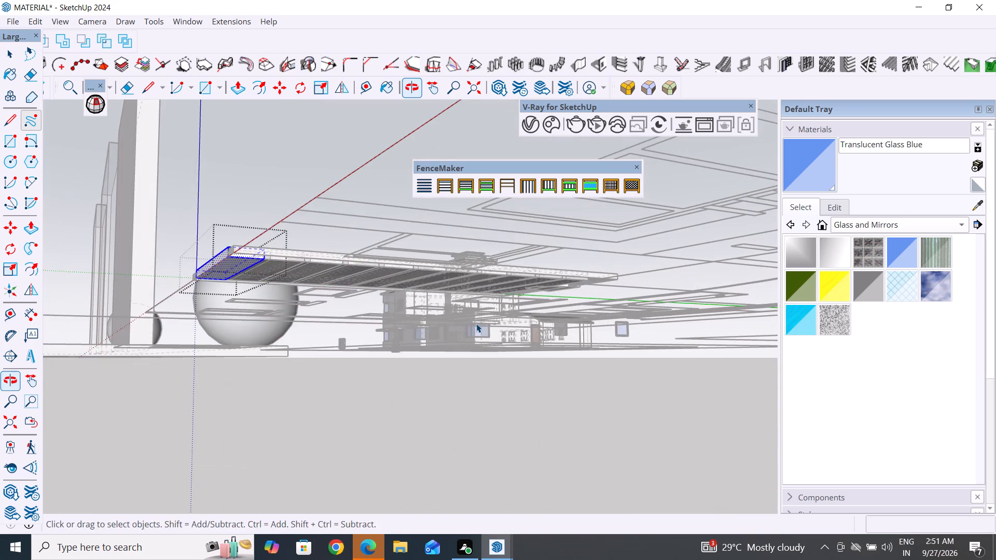
middle_drag(479, 320, 485, 467)
middle_drag(195, 437, 827, 459)
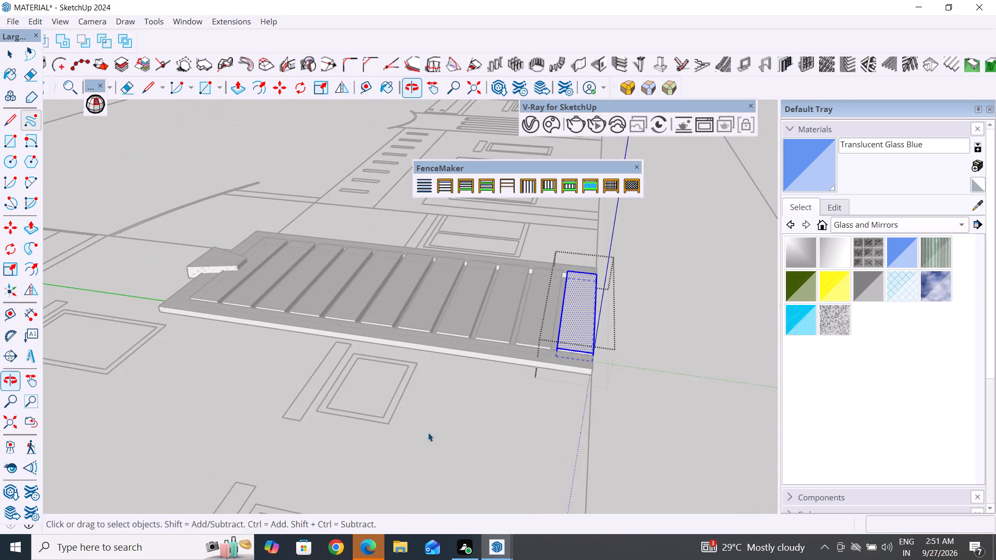
middle_drag(444, 441, 659, 429)
click(675, 259)
scroll(503, 300, up, 4)
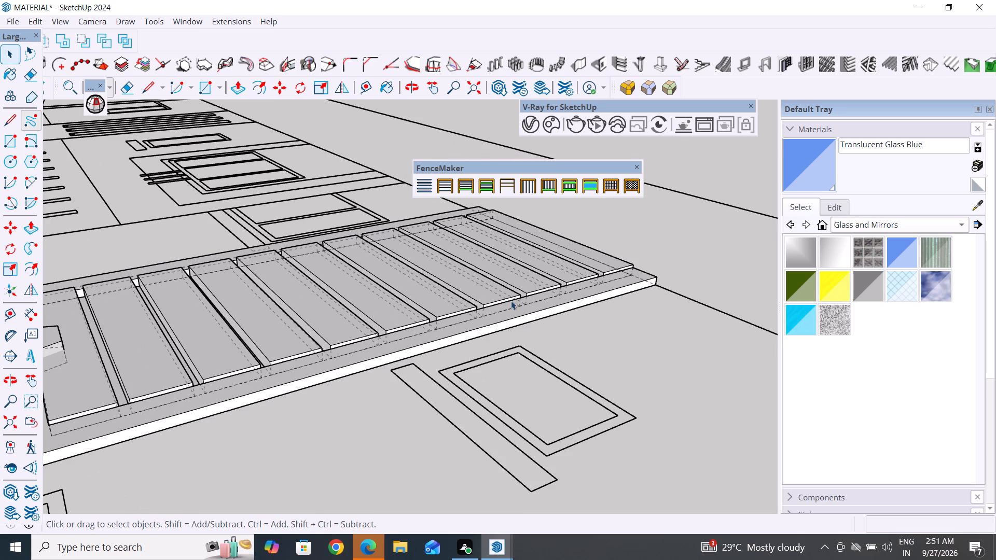
Group the door surround, the keystone and all the door panel strips together as one object.
click(511, 300)
click(517, 313)
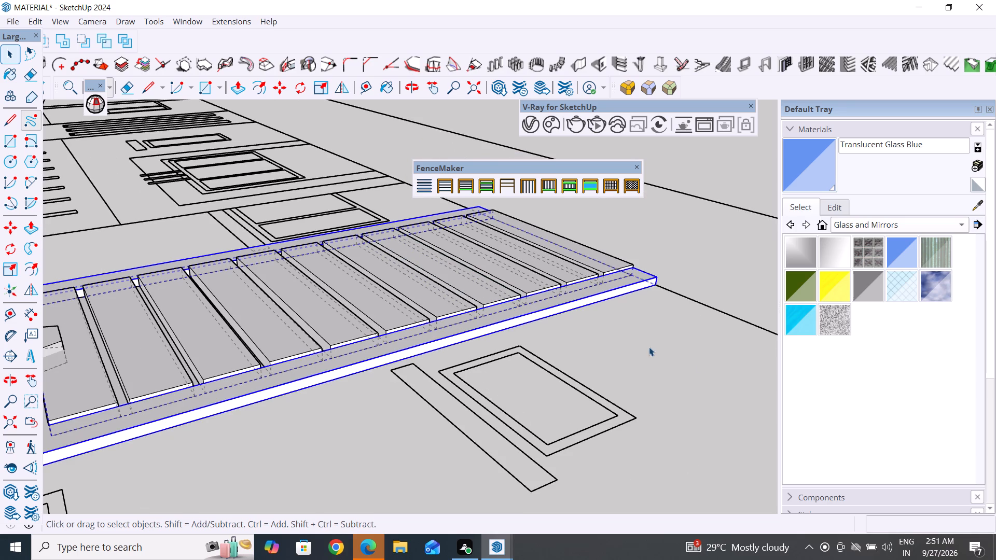
scroll(702, 362, down, 4)
middle_drag(694, 375, 607, 379)
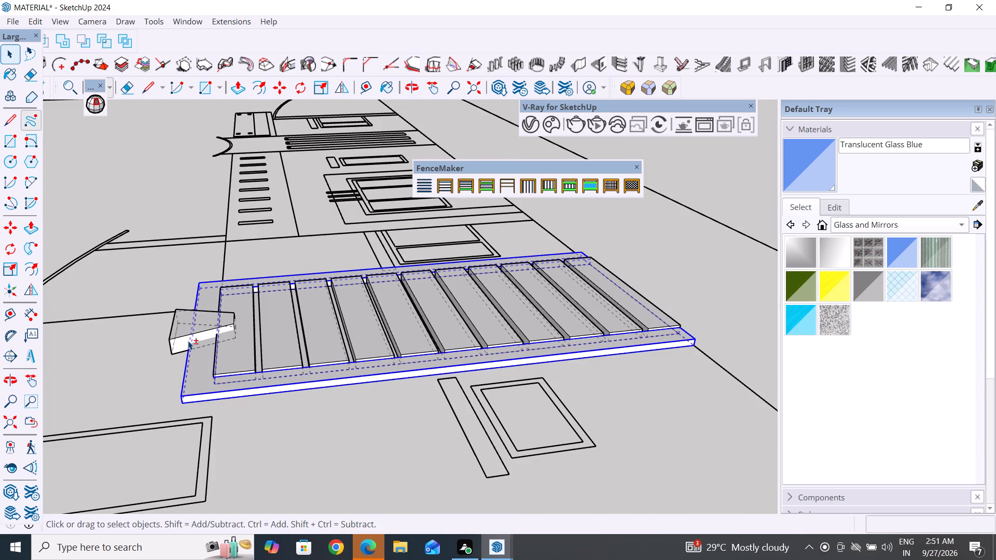
shift+click(181, 344)
shift+click(236, 363)
shift+click(289, 349)
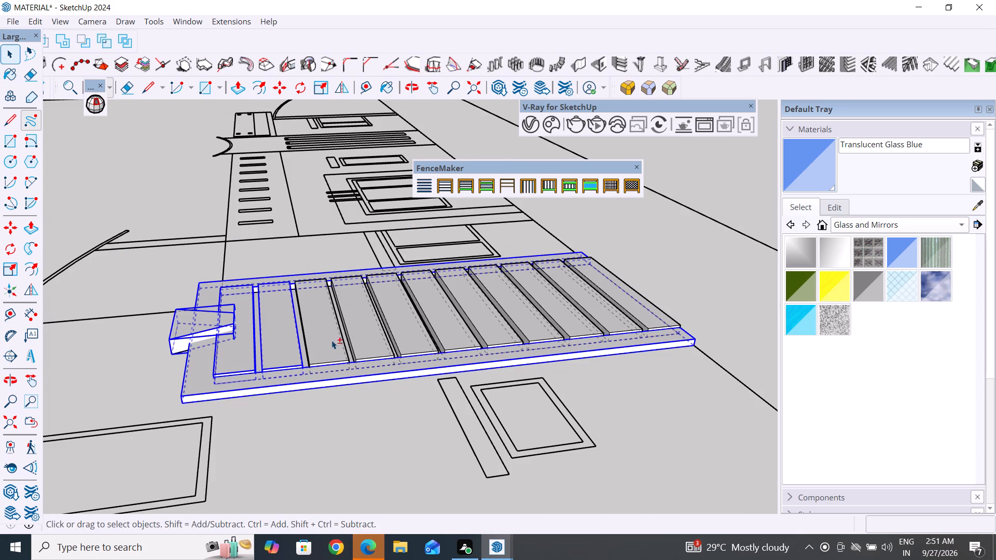
shift+click(338, 340)
shift+click(363, 336)
shift+click(402, 327)
shift+click(449, 325)
shift+click(493, 315)
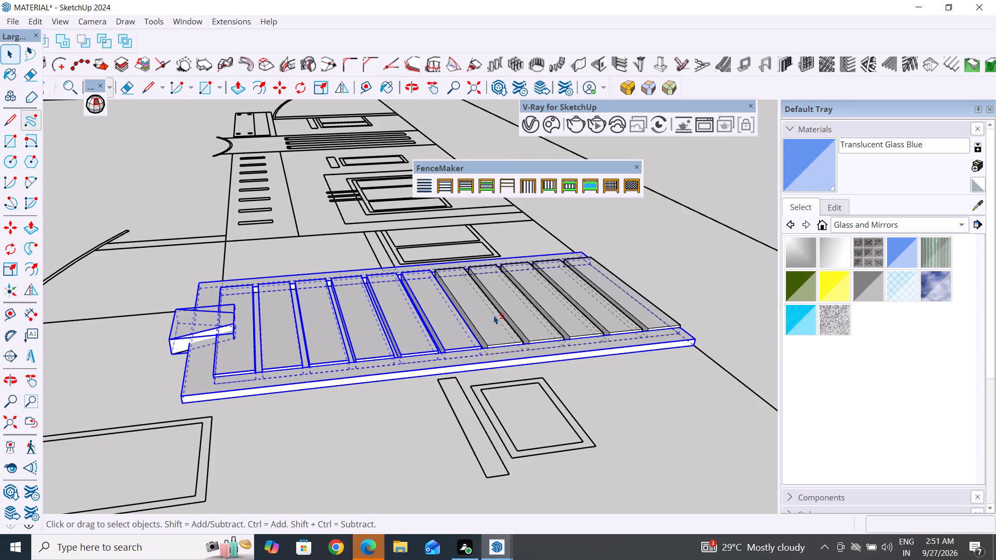
shift+click(528, 314)
shift+click(570, 309)
shift+click(600, 301)
shift+click(619, 300)
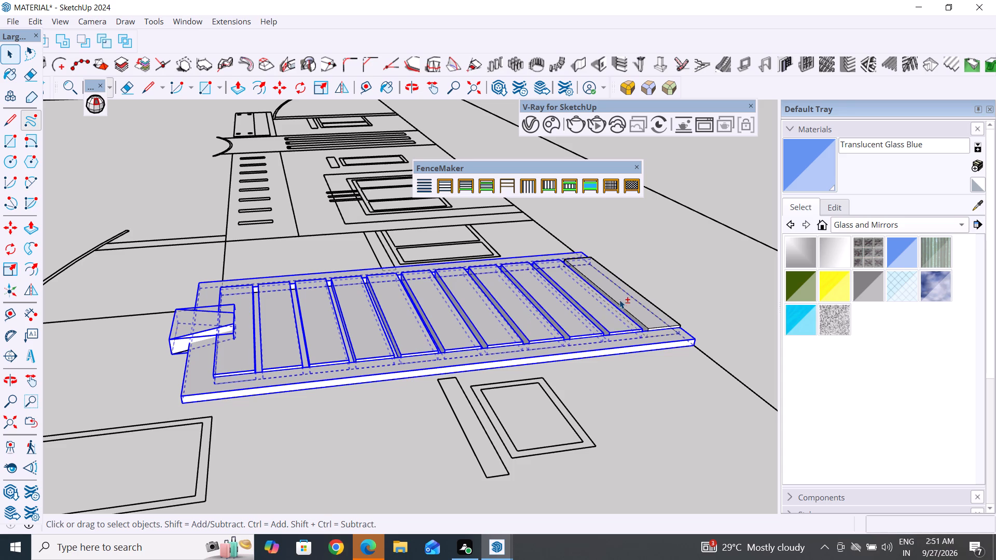
right_click(619, 300)
click(670, 149)
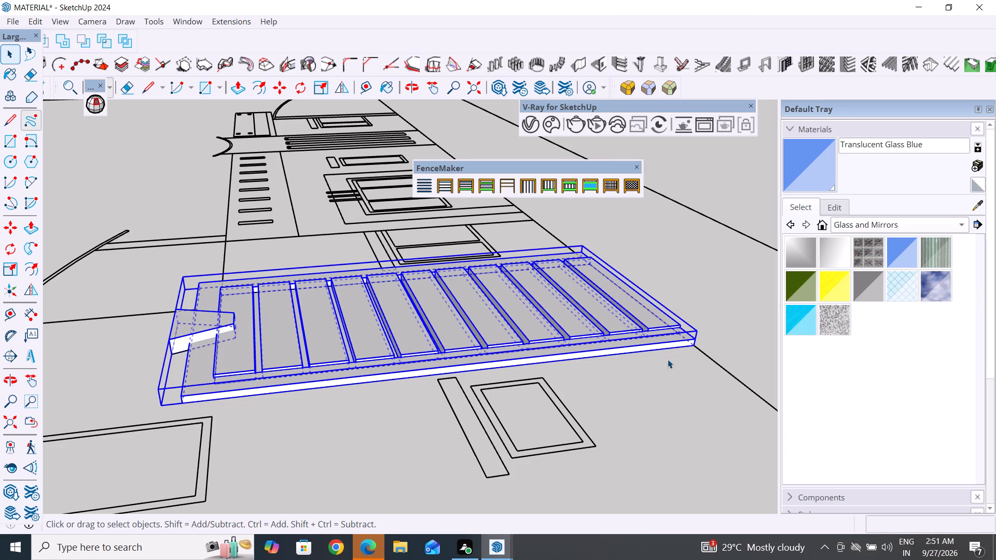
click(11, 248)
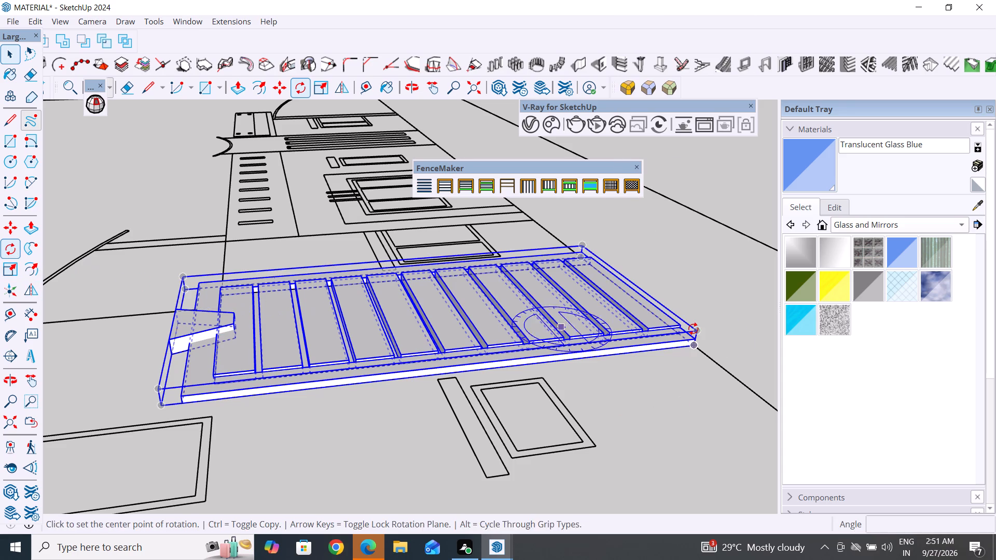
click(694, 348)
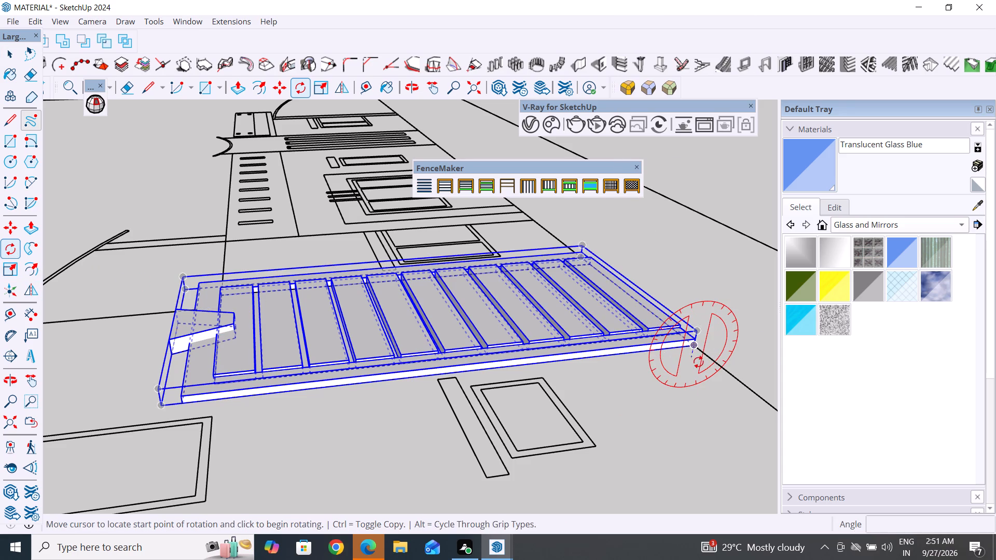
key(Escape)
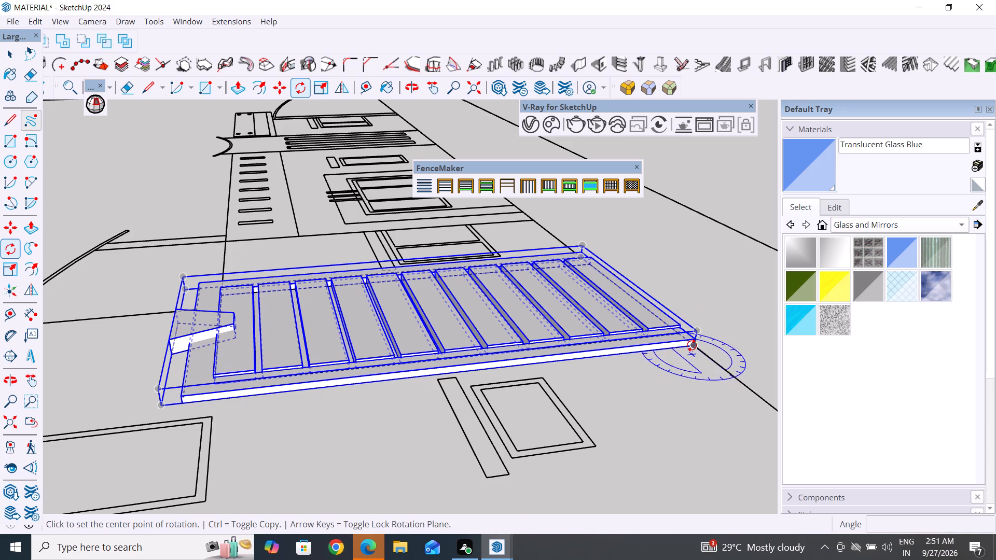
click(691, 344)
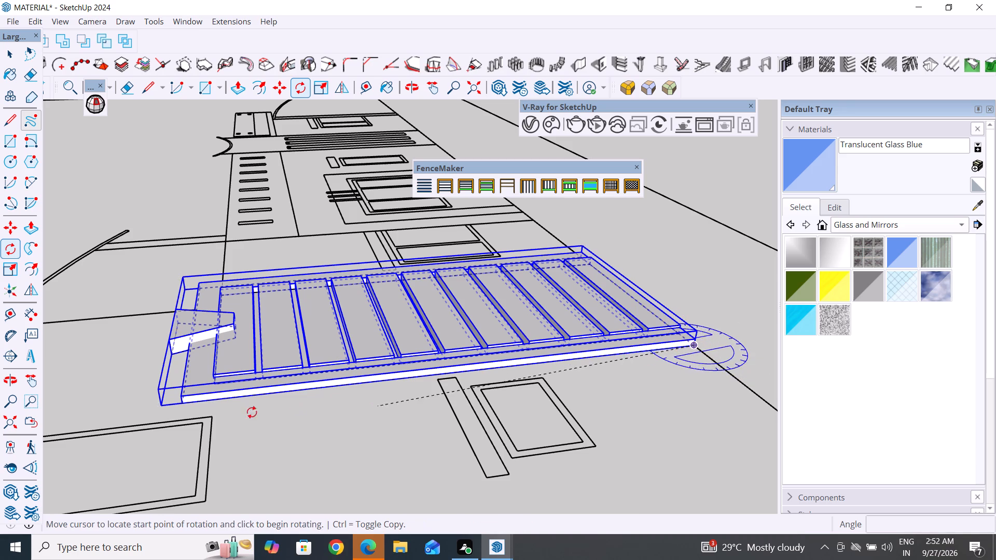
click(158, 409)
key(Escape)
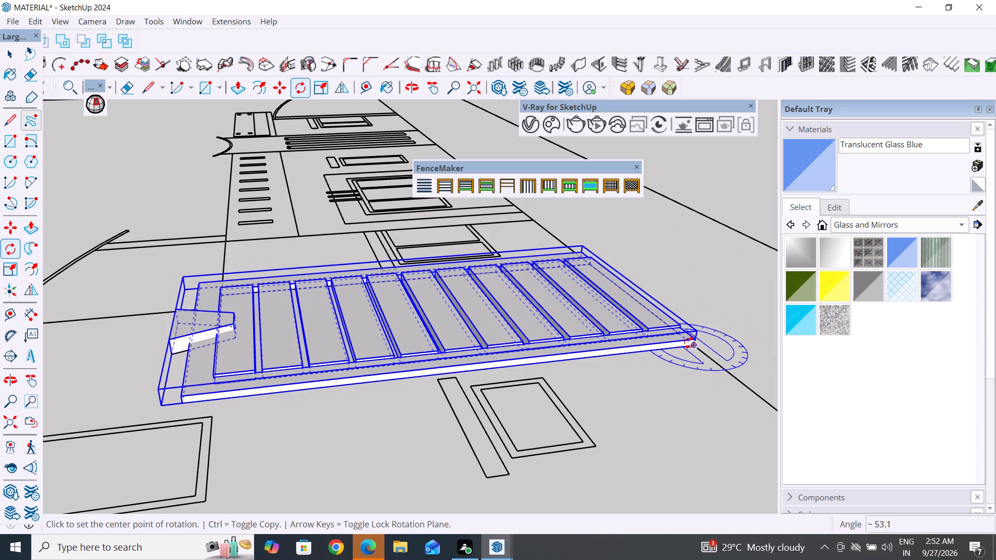
Rotate the door group 90° upright about its bottom corner, with the rotation plane locked to the red axis.
key(Down)
key(Up)
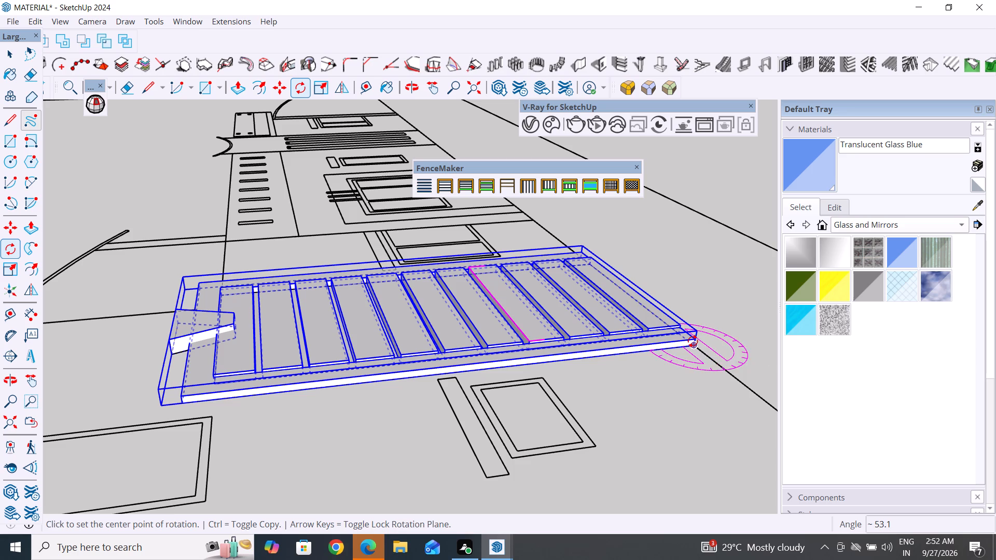
key(Left)
key(Right)
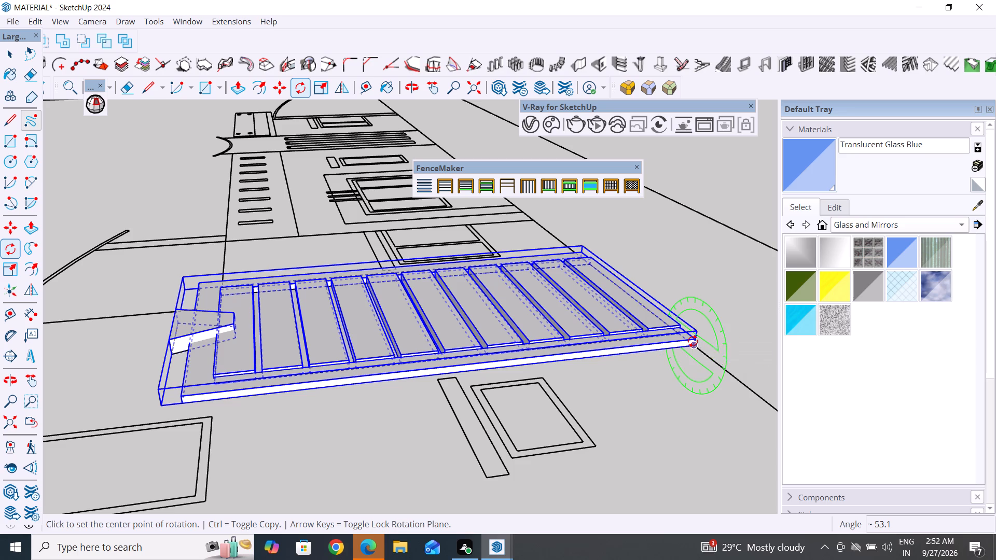
click(693, 341)
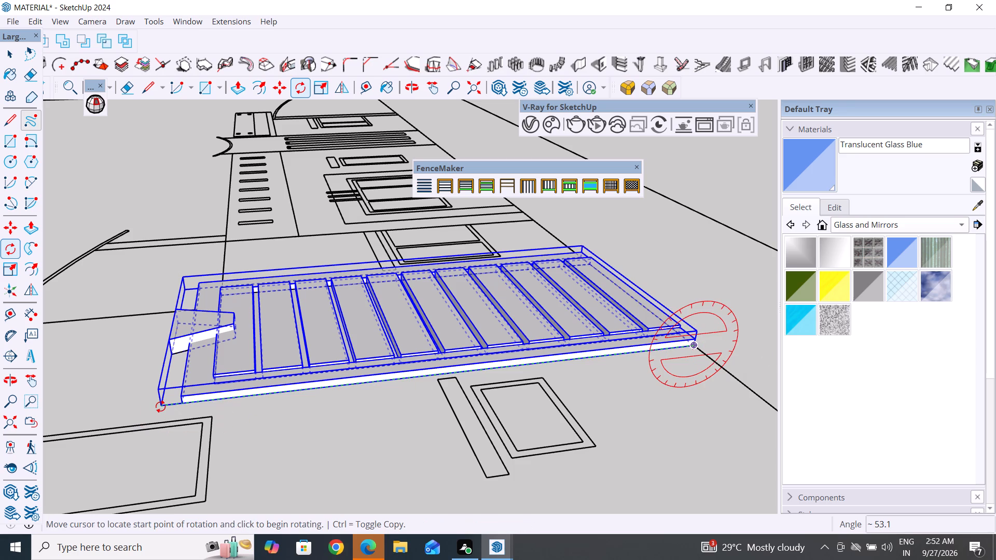
click(160, 407)
scroll(714, 306, up, 4)
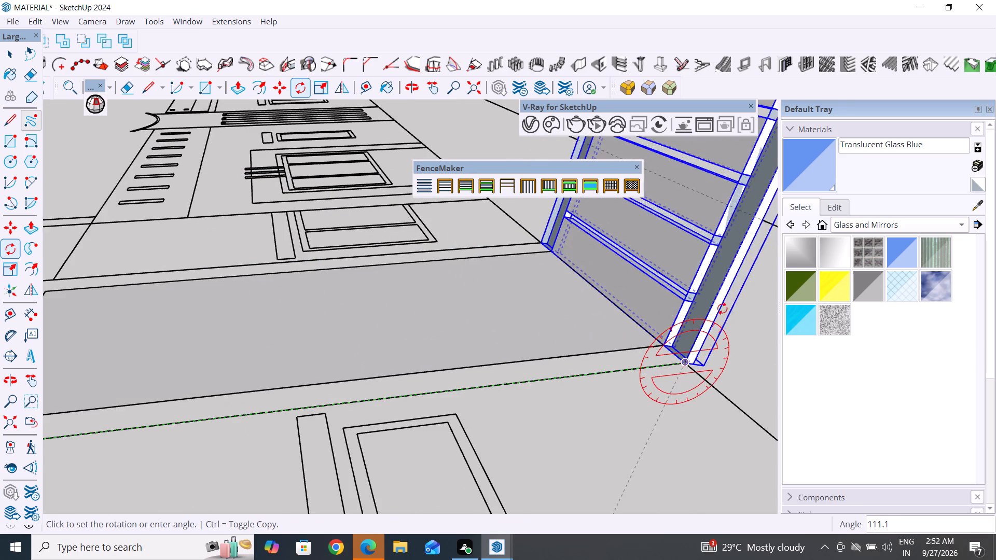
scroll(723, 309, up, 4)
click(674, 344)
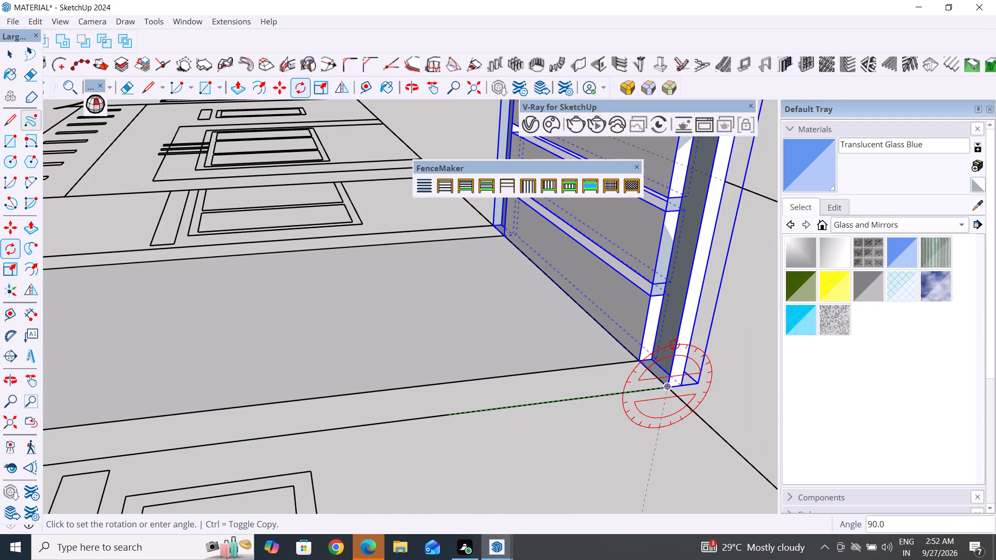
click(7, 54)
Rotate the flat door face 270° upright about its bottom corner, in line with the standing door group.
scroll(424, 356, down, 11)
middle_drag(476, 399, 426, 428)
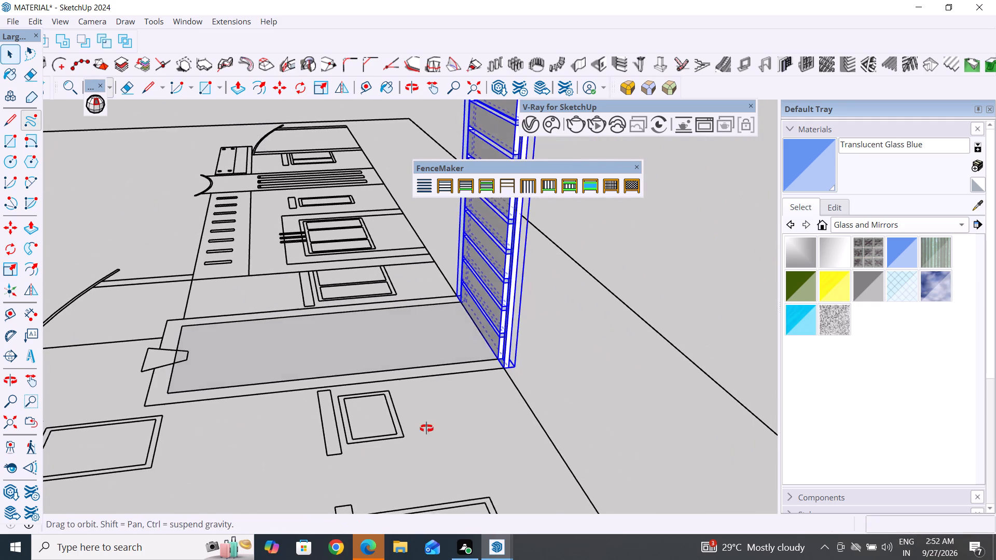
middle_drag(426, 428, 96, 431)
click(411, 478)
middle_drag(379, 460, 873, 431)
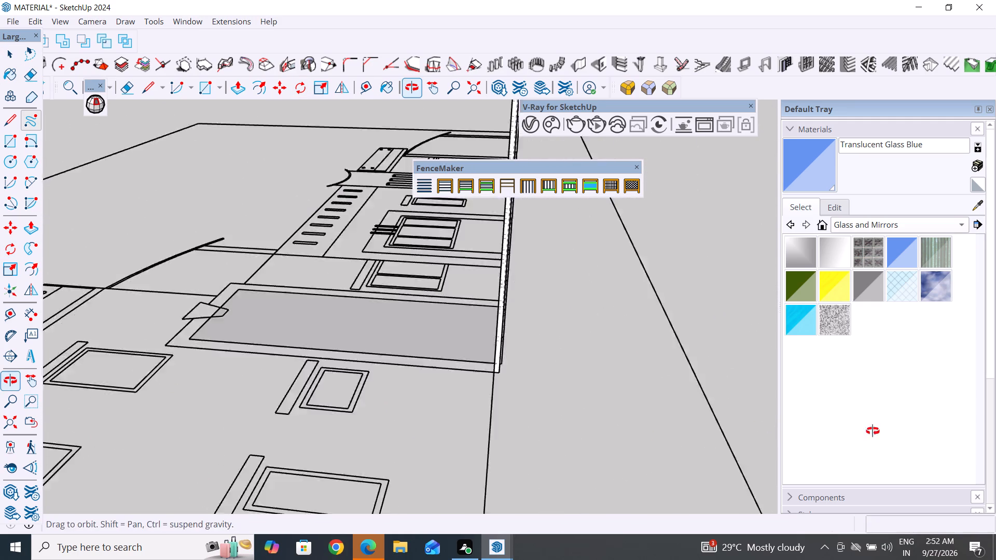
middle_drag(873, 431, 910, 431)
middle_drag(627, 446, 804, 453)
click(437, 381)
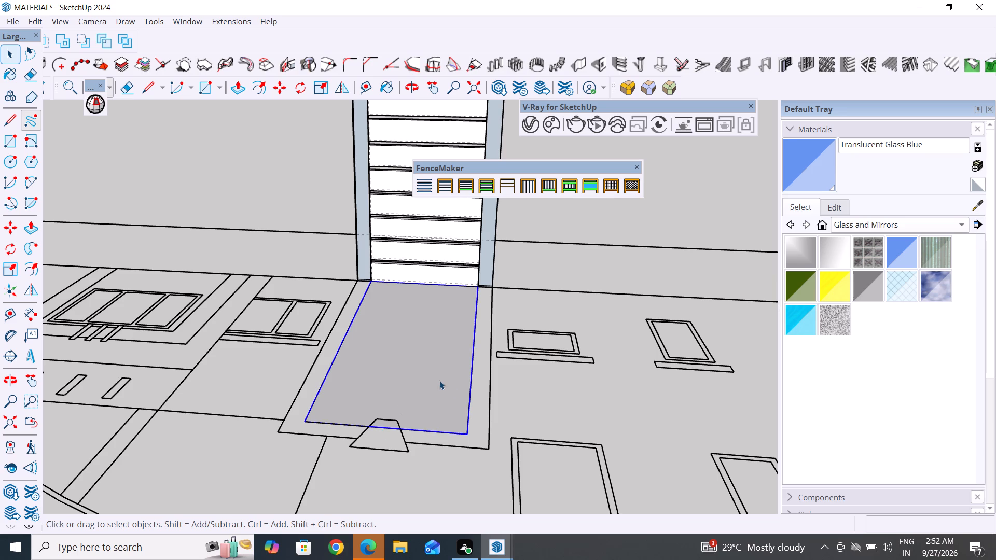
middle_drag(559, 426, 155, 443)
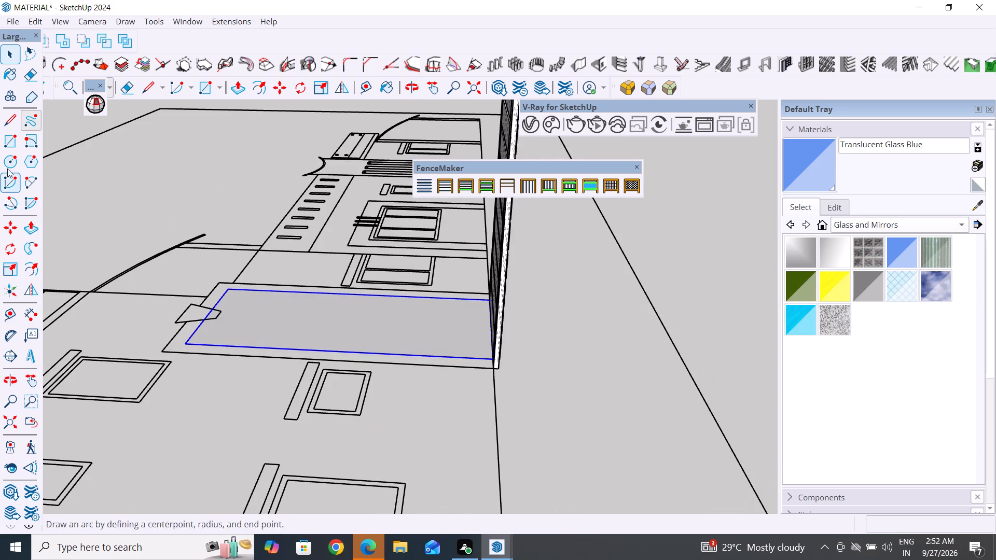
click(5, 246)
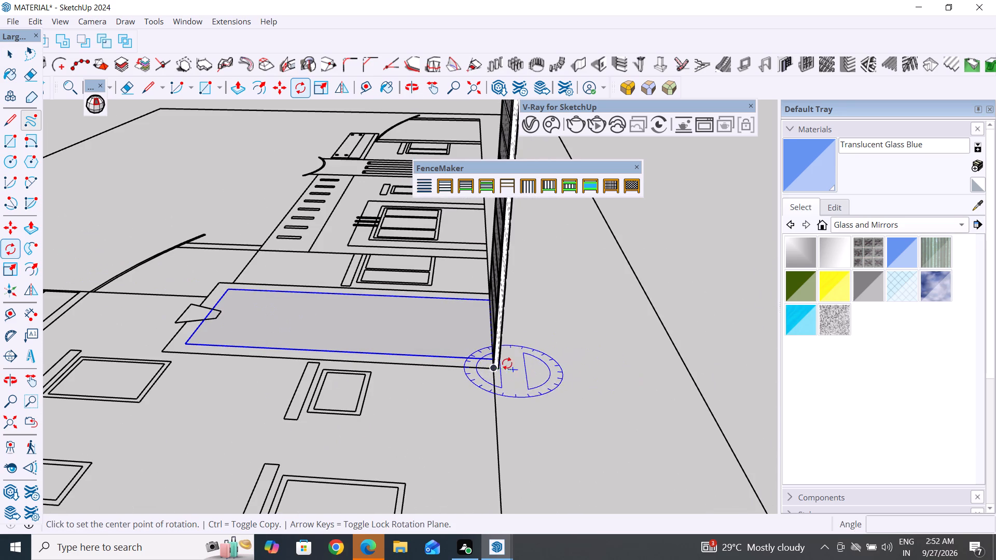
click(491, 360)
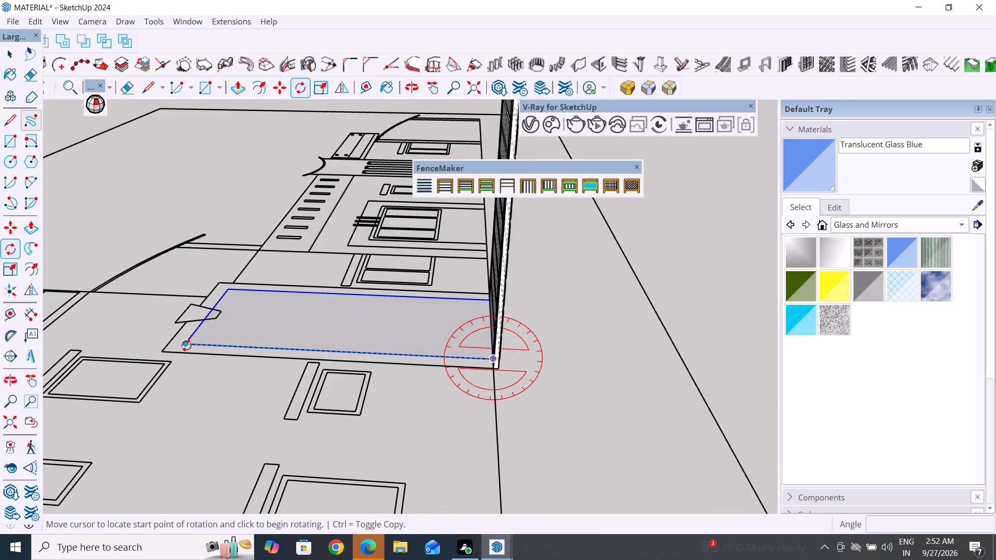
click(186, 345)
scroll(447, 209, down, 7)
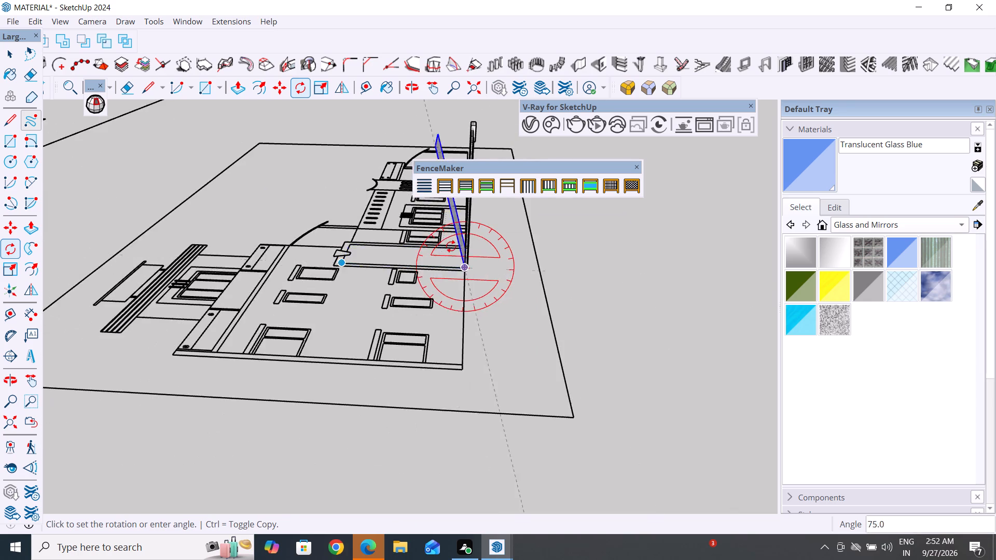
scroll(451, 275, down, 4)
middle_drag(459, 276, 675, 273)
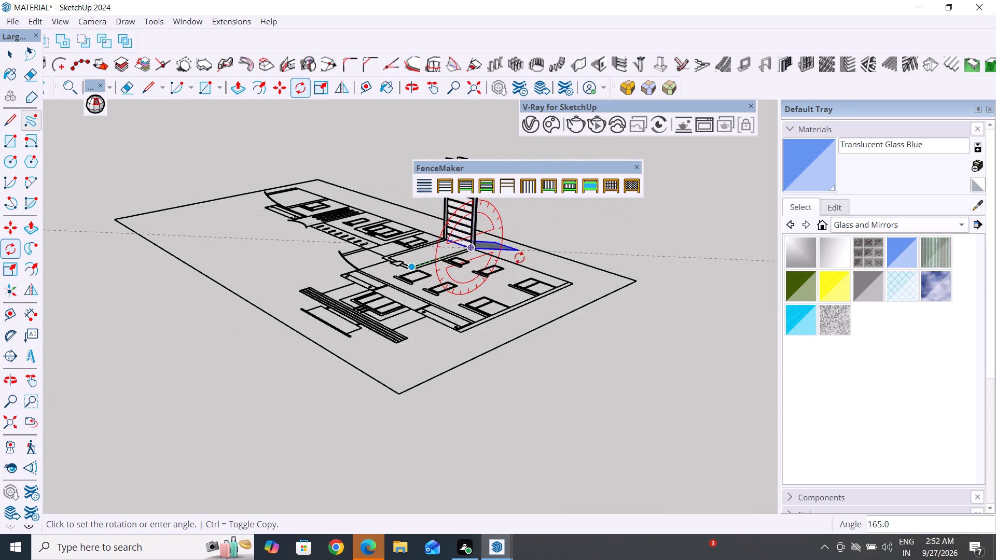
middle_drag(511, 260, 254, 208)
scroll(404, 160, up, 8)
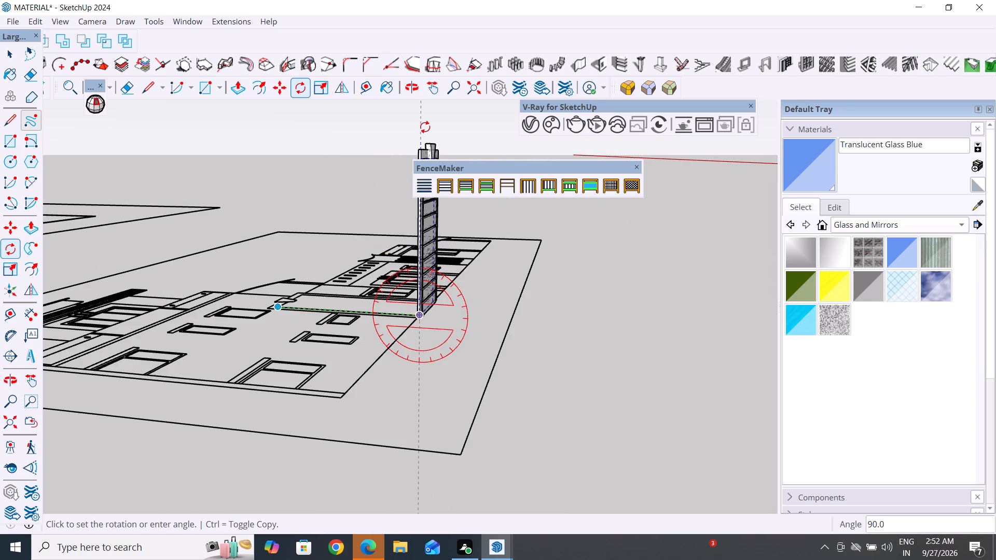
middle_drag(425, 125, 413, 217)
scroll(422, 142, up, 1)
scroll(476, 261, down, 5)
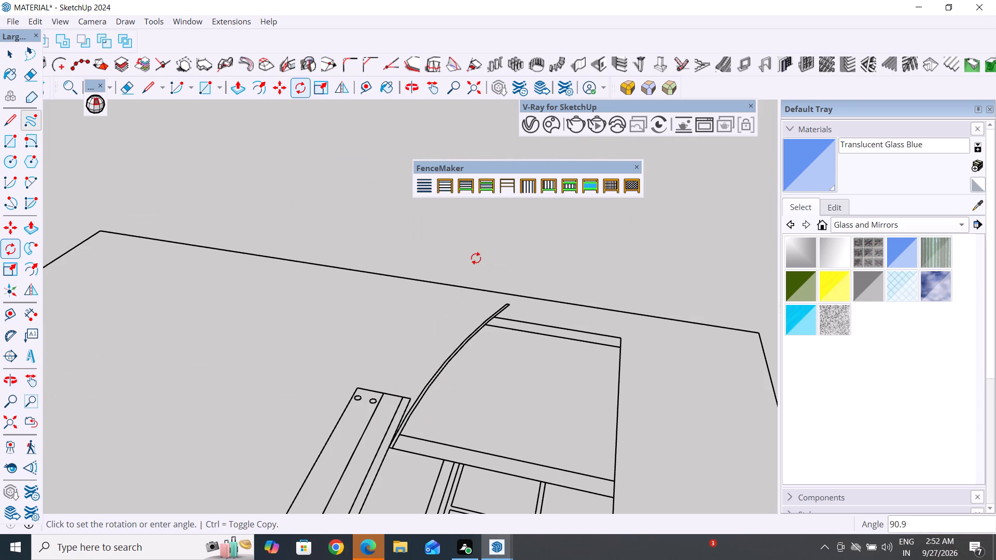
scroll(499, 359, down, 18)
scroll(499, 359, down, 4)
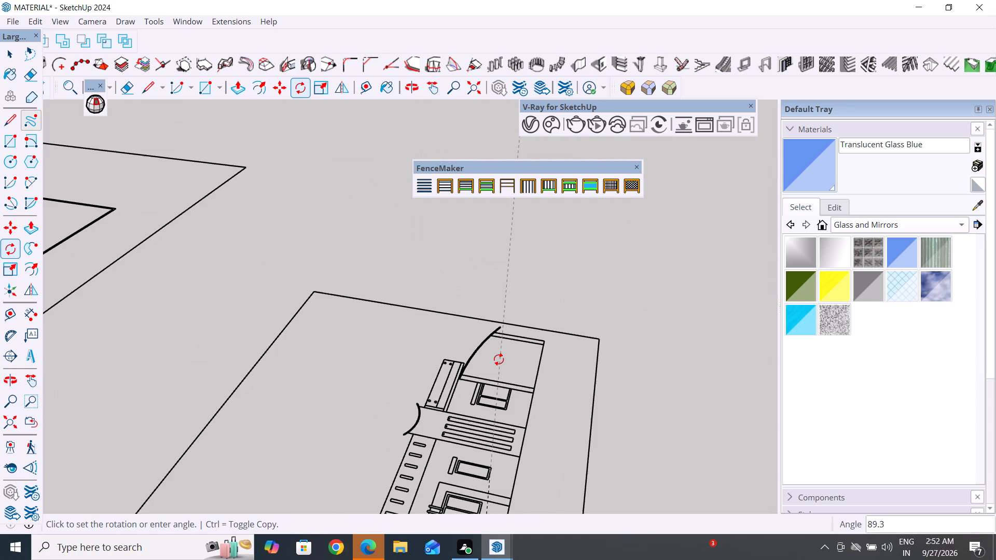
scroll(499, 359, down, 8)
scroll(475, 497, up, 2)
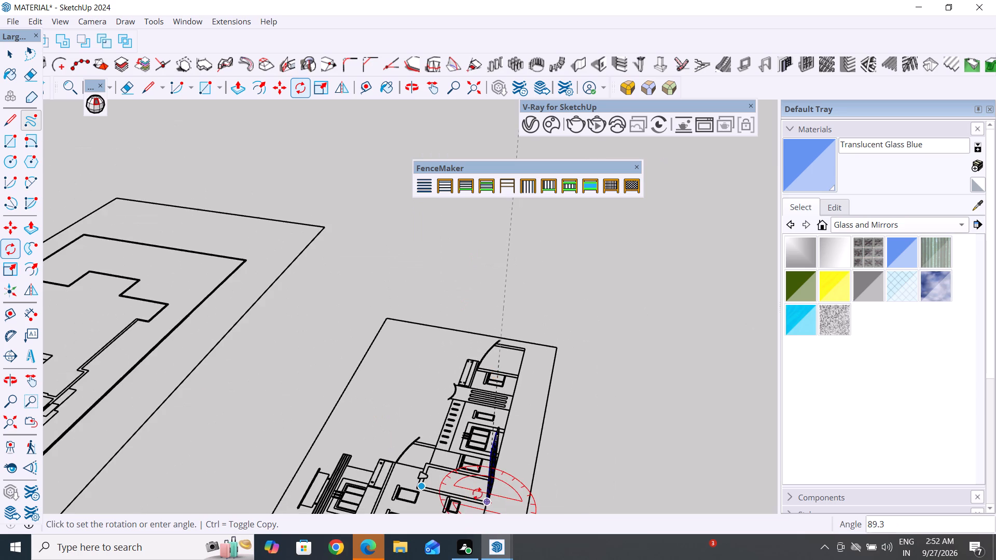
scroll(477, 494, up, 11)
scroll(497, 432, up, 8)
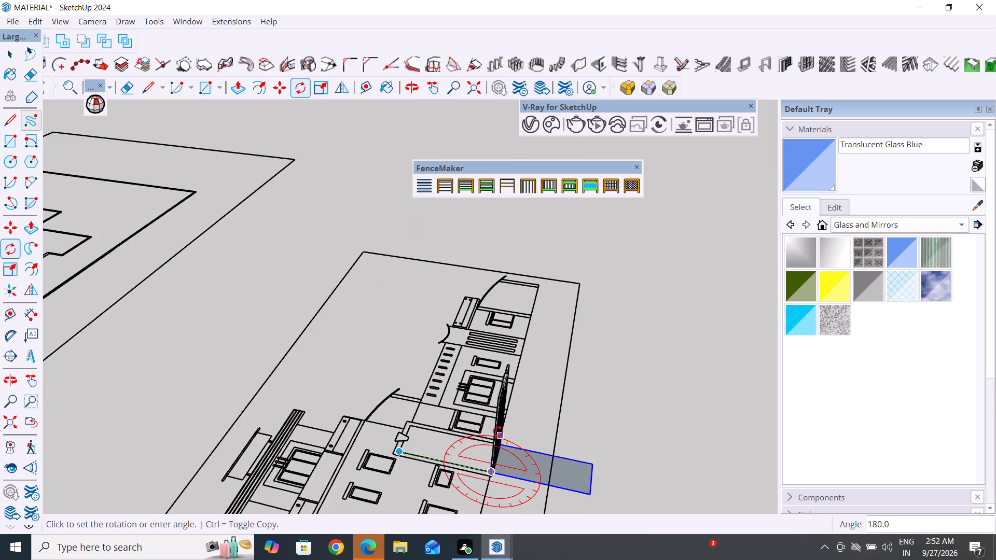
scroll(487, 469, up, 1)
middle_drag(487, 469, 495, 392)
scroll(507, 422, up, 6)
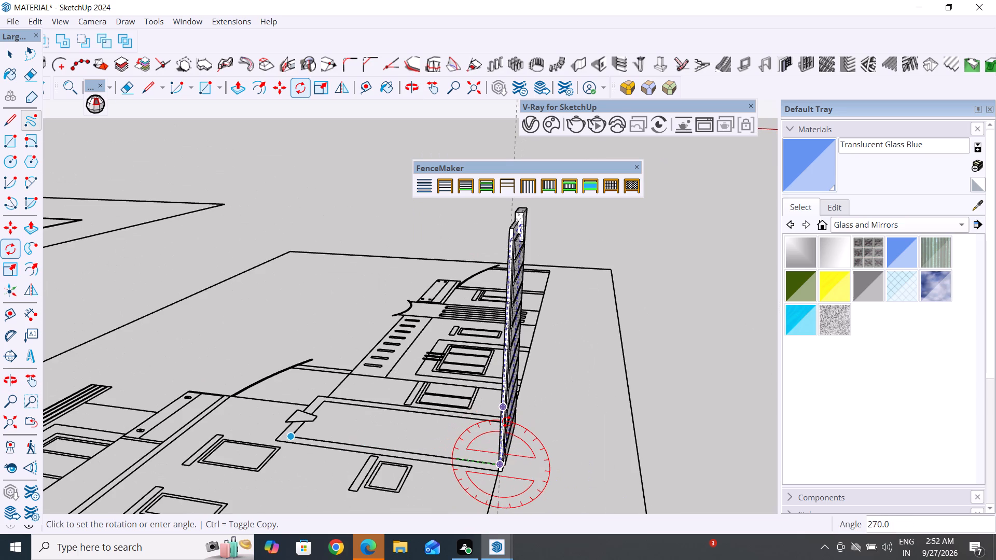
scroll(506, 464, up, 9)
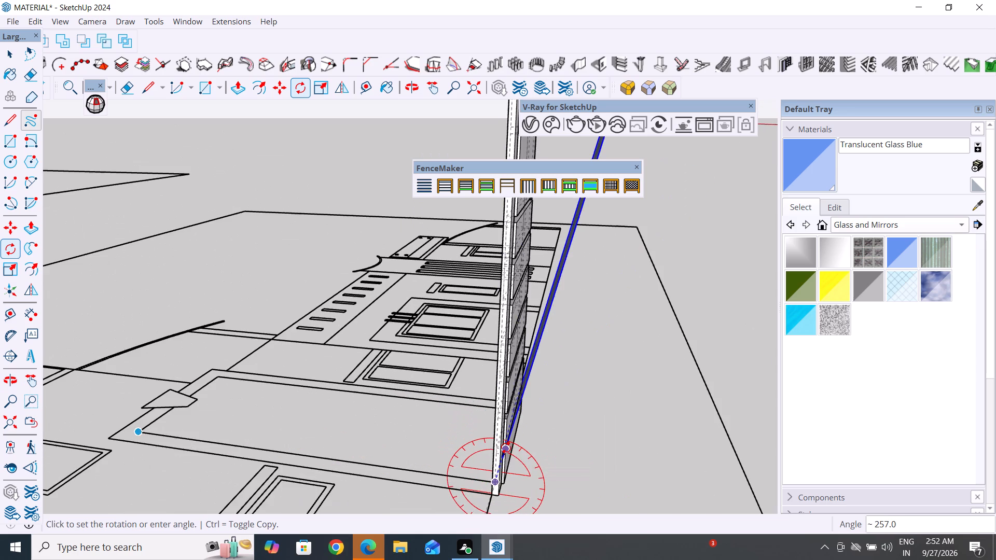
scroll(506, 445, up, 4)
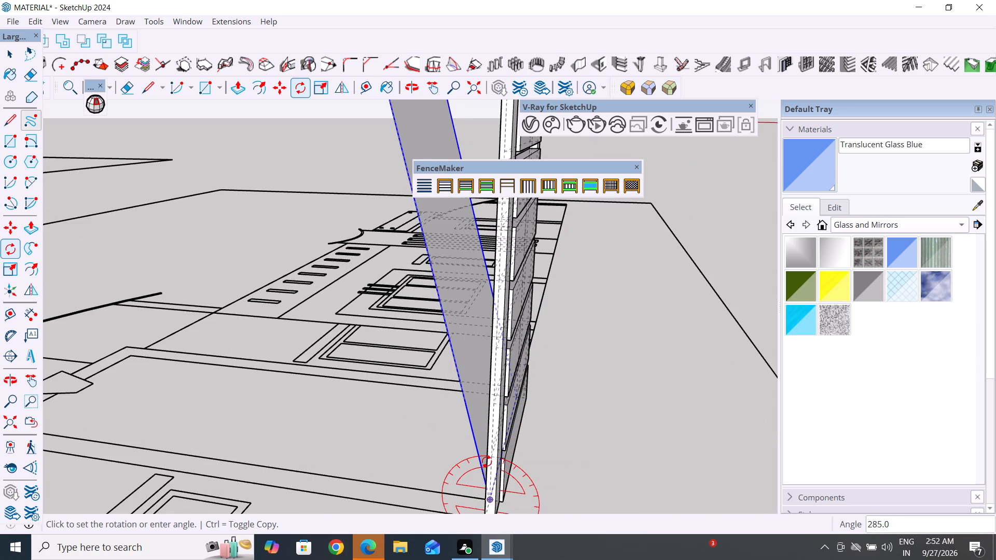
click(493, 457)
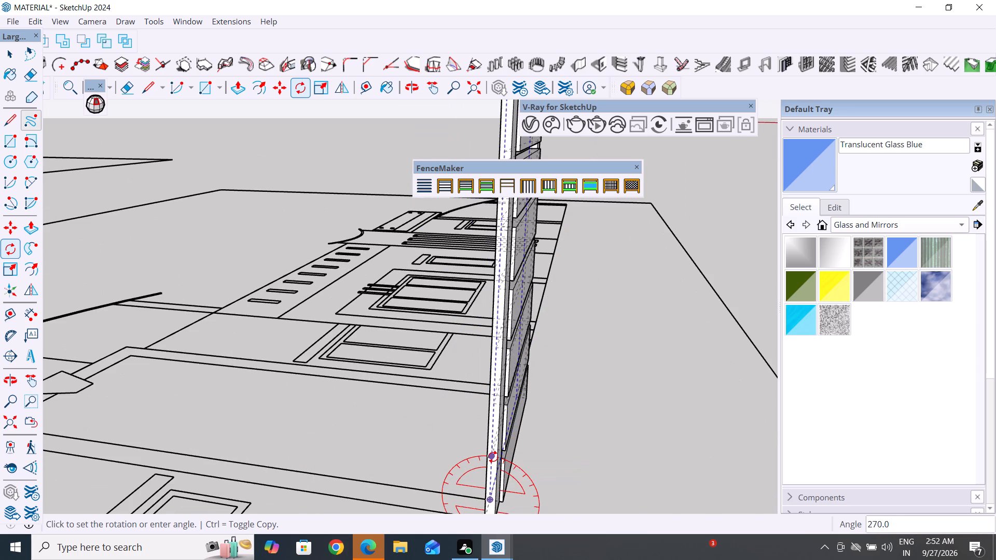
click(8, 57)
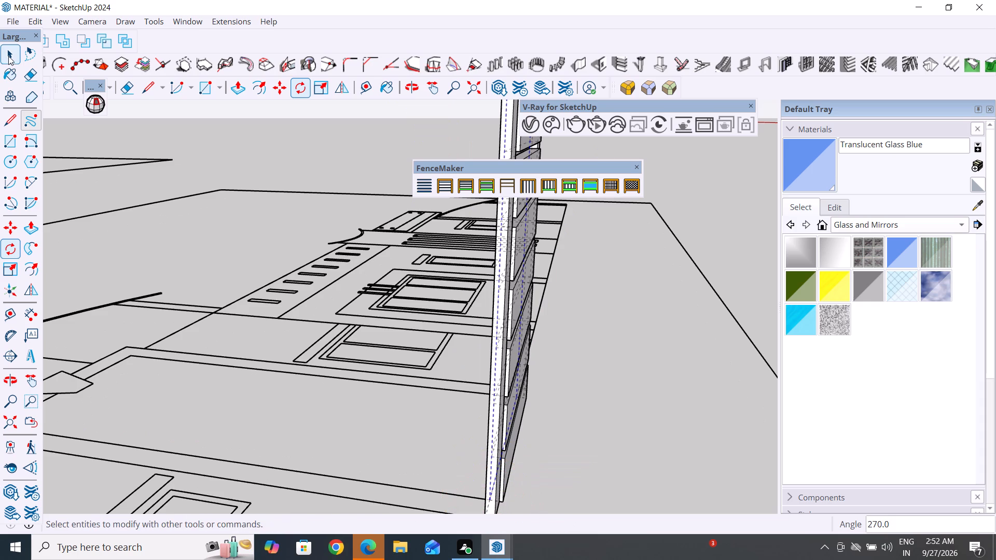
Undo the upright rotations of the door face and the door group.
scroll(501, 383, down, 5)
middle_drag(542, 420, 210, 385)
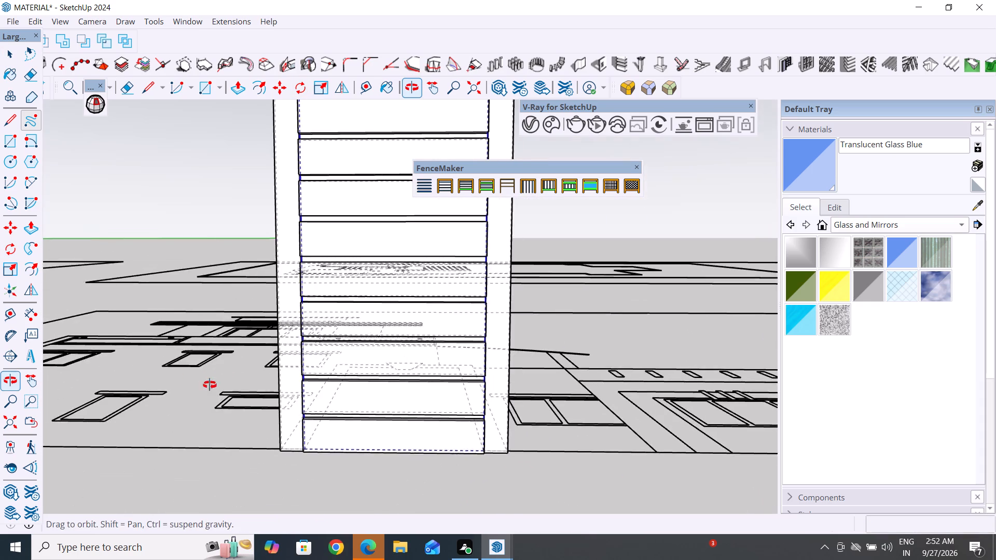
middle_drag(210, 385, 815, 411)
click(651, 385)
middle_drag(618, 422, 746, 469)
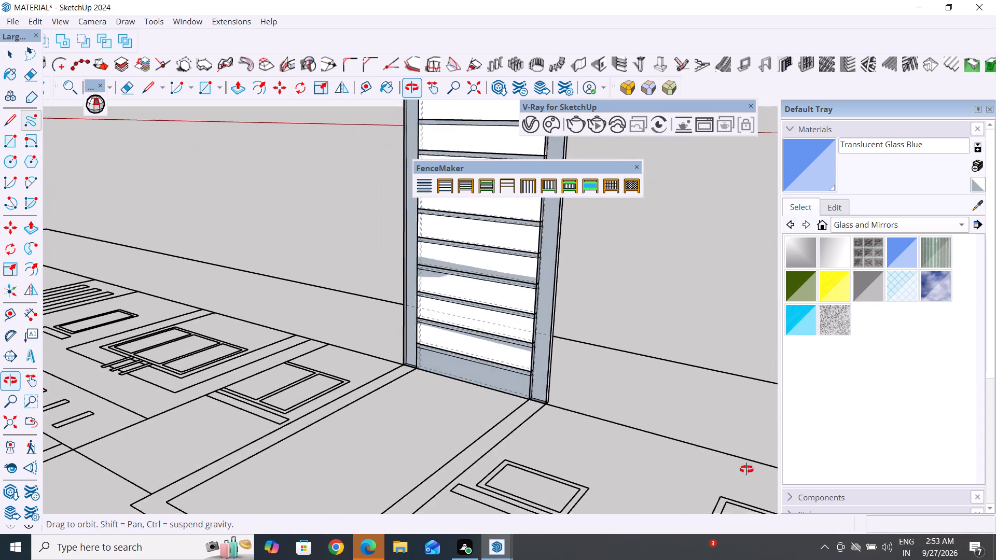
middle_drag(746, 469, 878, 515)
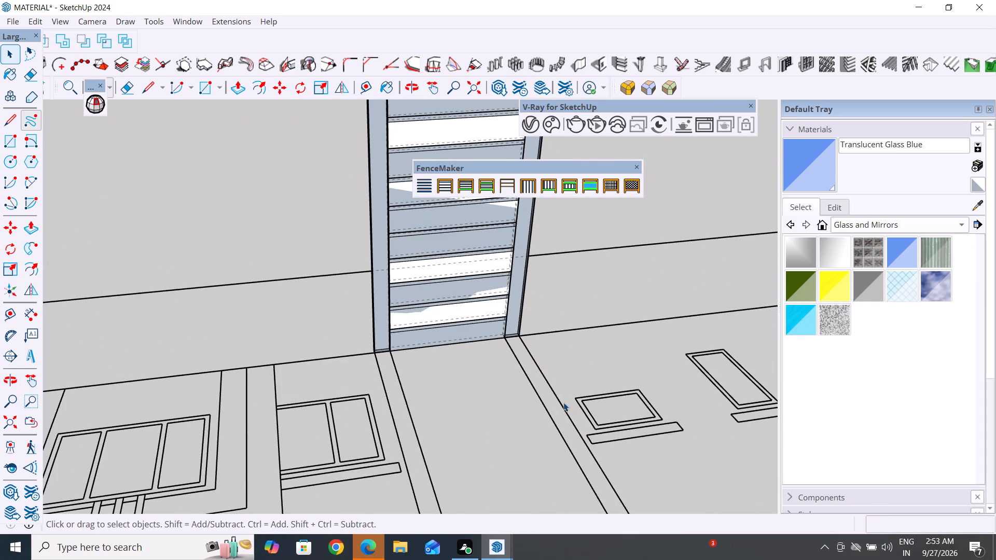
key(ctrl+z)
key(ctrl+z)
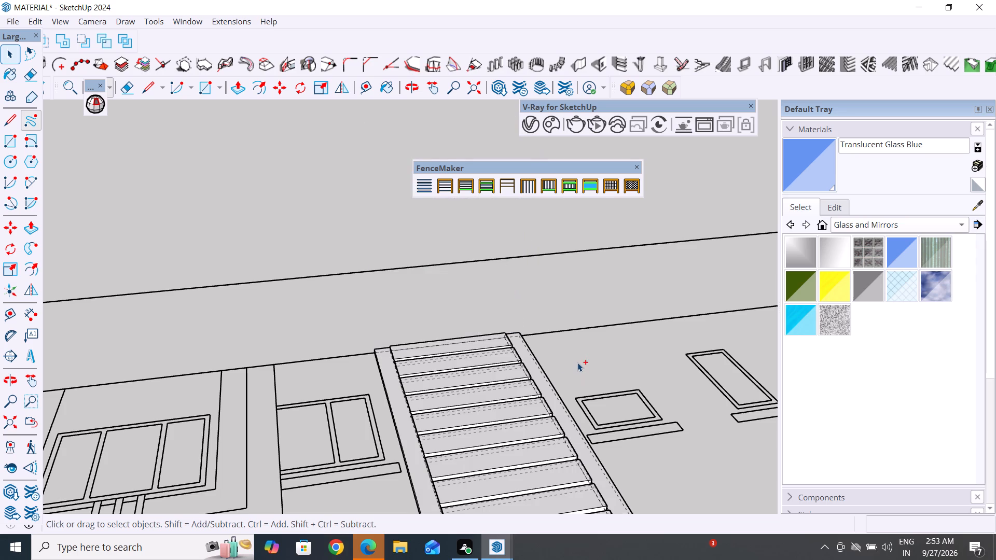
Hide the elevation drawing component beneath the door group.
middle_drag(491, 442, 0, 333)
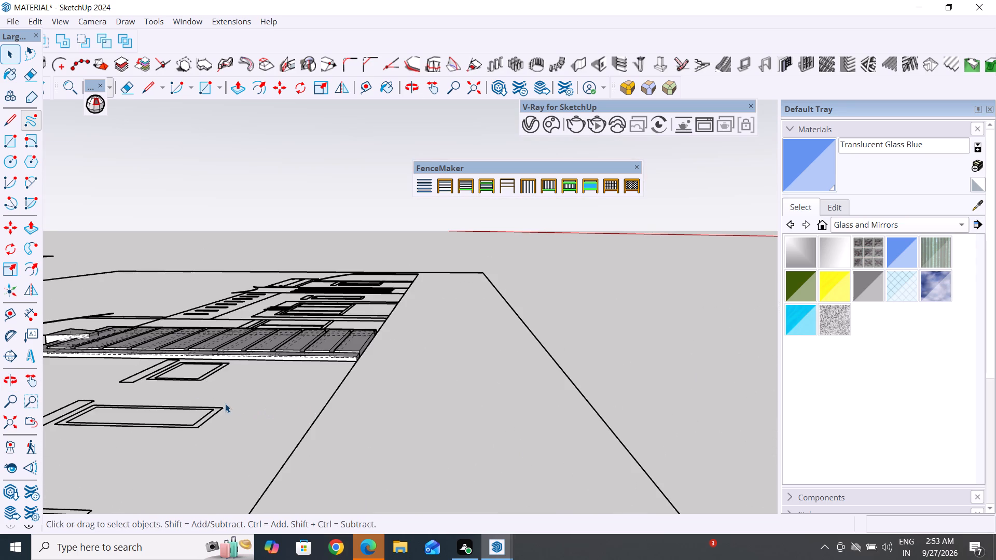
drag(226, 402, 179, 432)
right_click(193, 422)
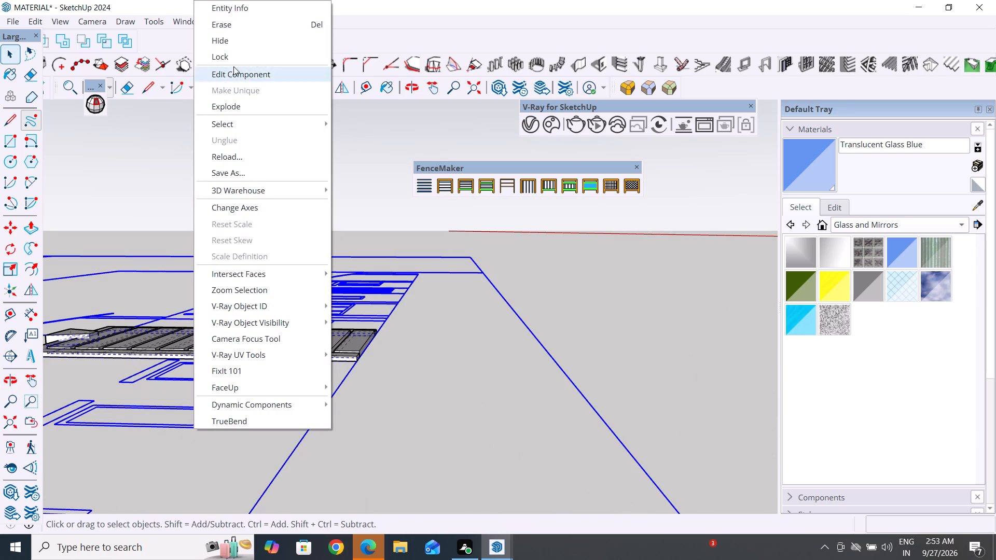
click(238, 45)
Group the door group and the loose door face together as one object.
middle_drag(430, 433, 98, 540)
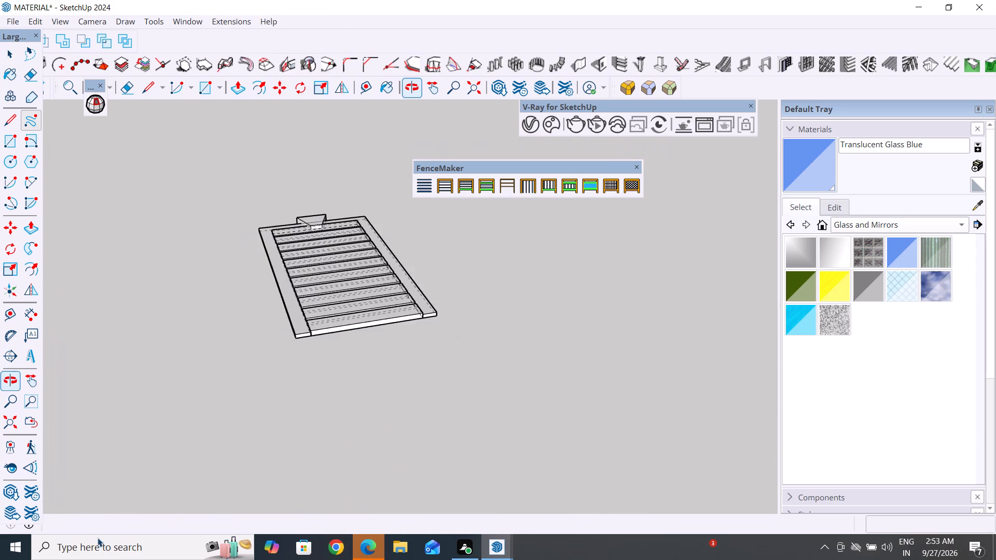
middle_drag(482, 380, 442, 527)
scroll(469, 439, down, 14)
drag(489, 294, 388, 459)
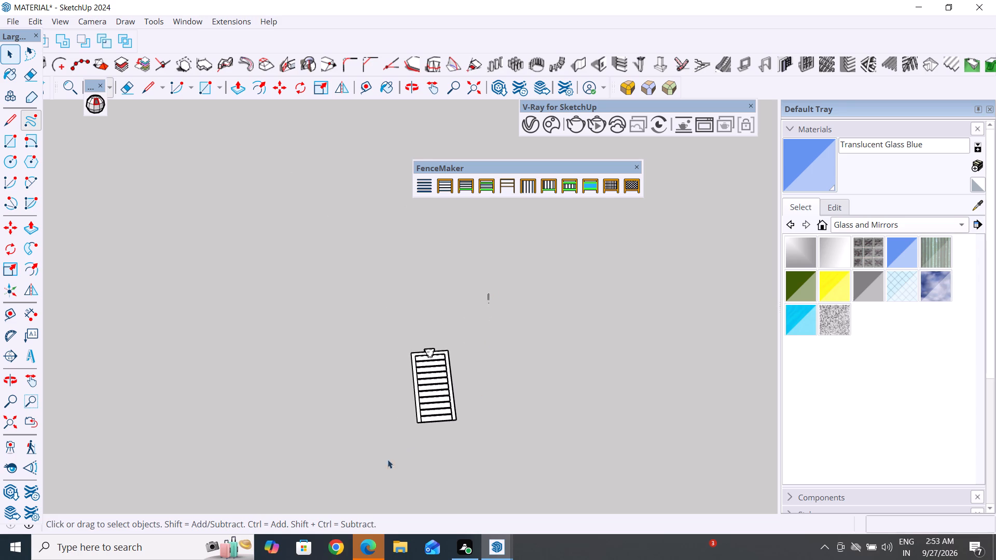
drag(388, 459, 368, 466)
right_click(436, 403)
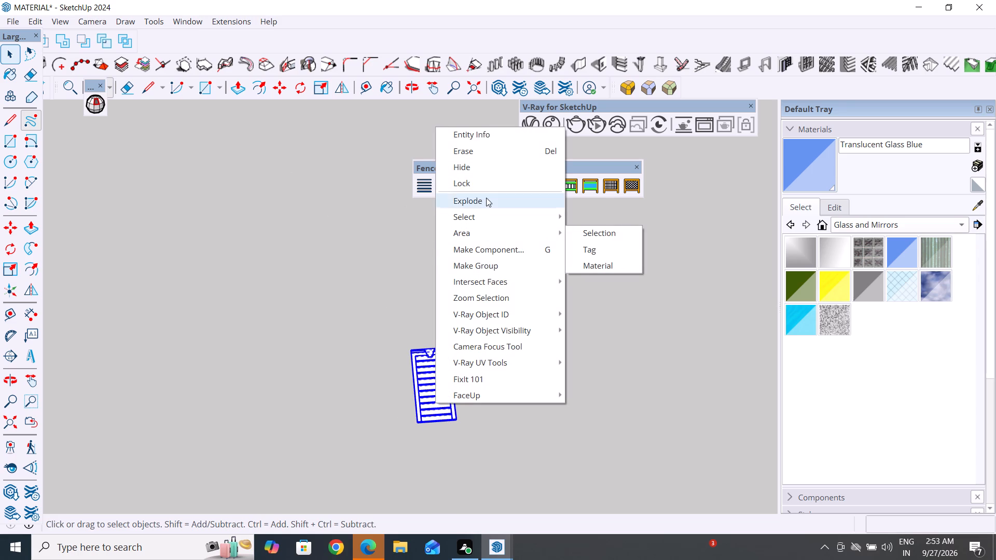
click(482, 265)
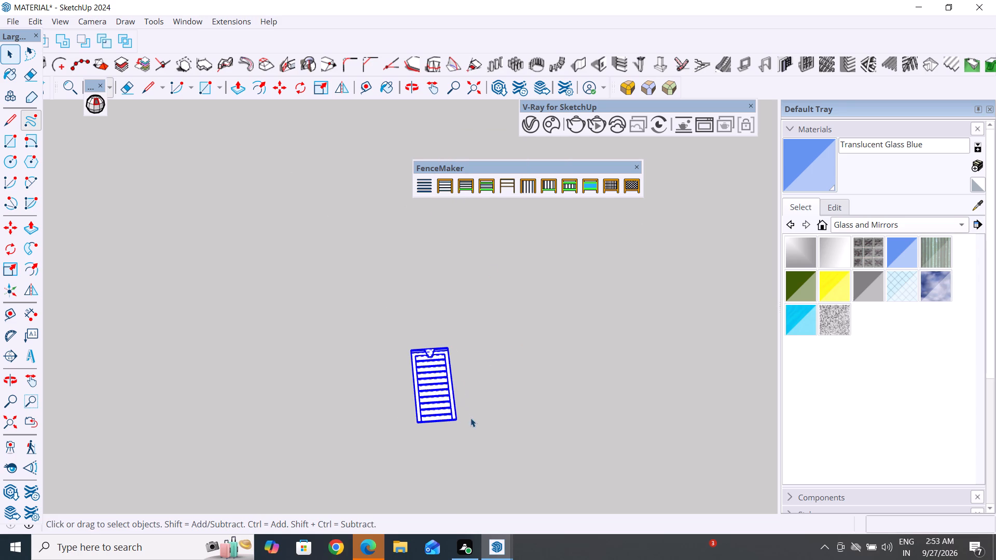
Rotate the combined door group 90° upright about its bottom corner, in the plane perpendicular to the red axis.
middle_drag(528, 411, 316, 286)
scroll(457, 372, down, 10)
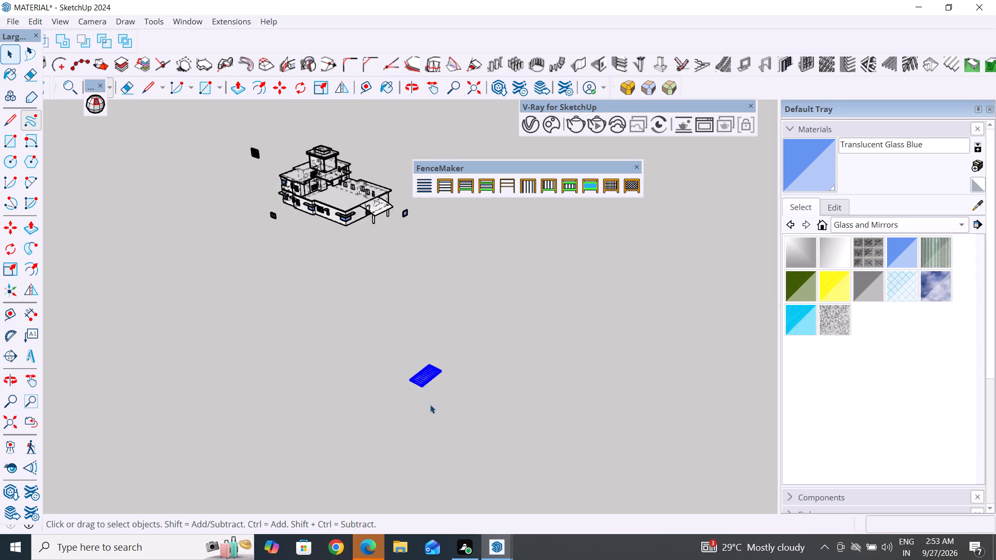
scroll(430, 403, up, 7)
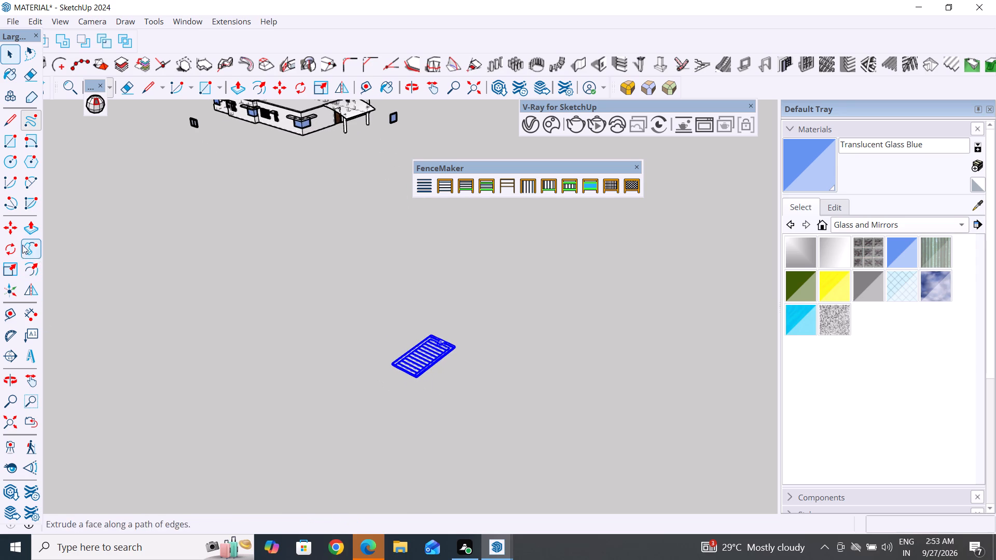
click(11, 251)
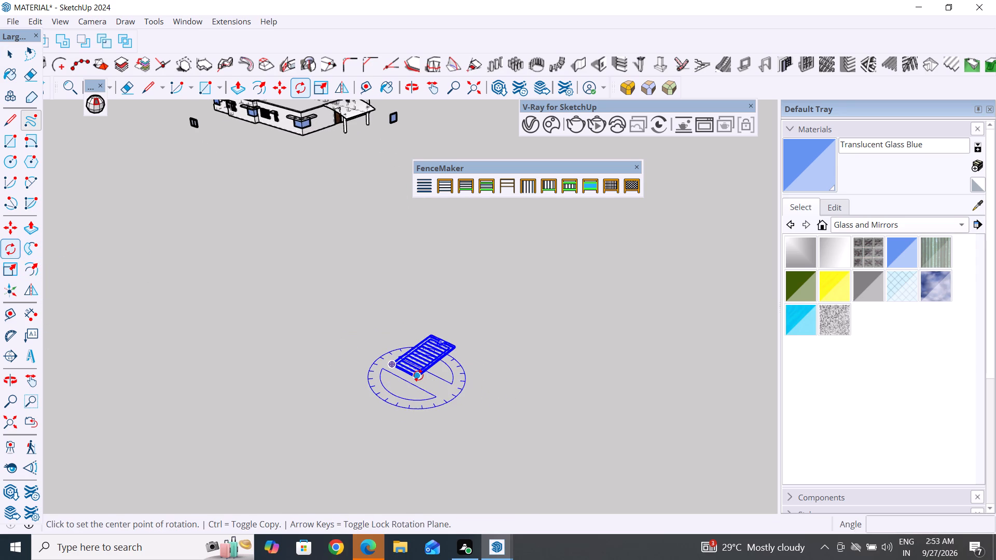
key(Right)
click(418, 375)
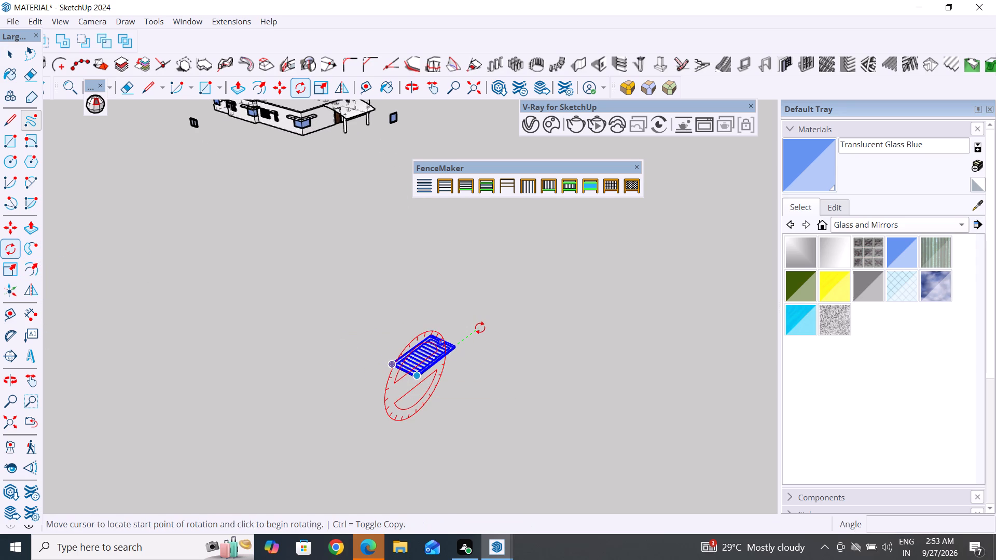
click(480, 328)
scroll(430, 373, up, 5)
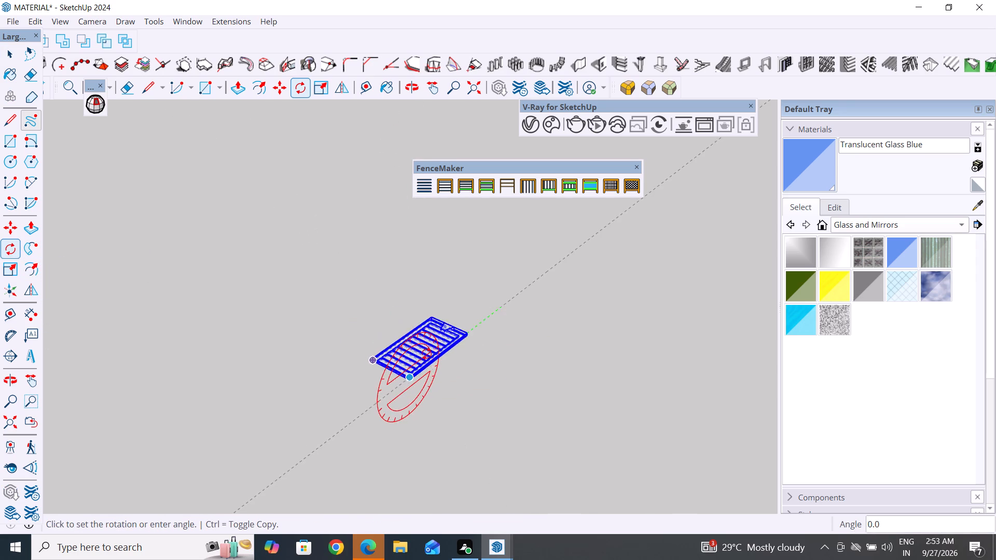
scroll(426, 354, up, 8)
middle_drag(414, 371, 355, 356)
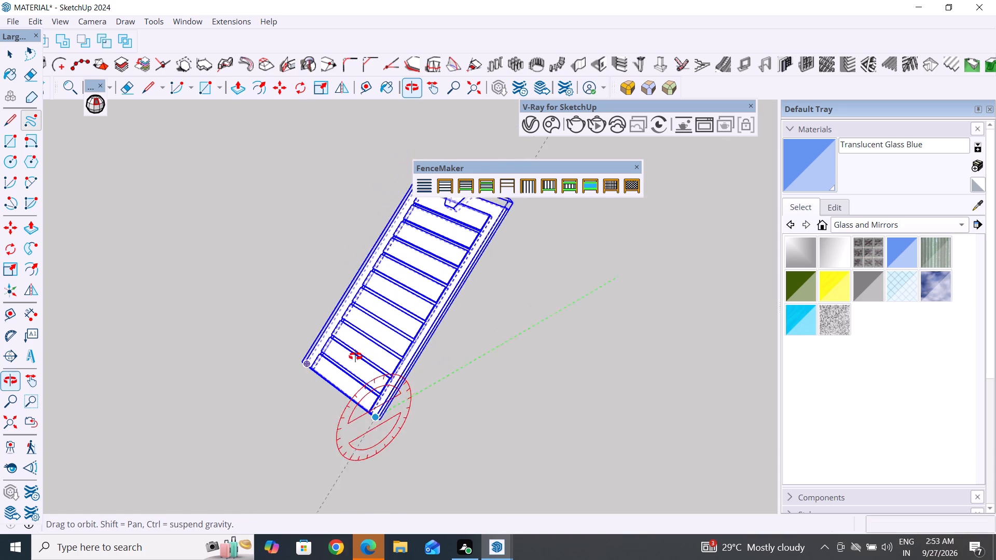
middle_drag(355, 356, 217, 334)
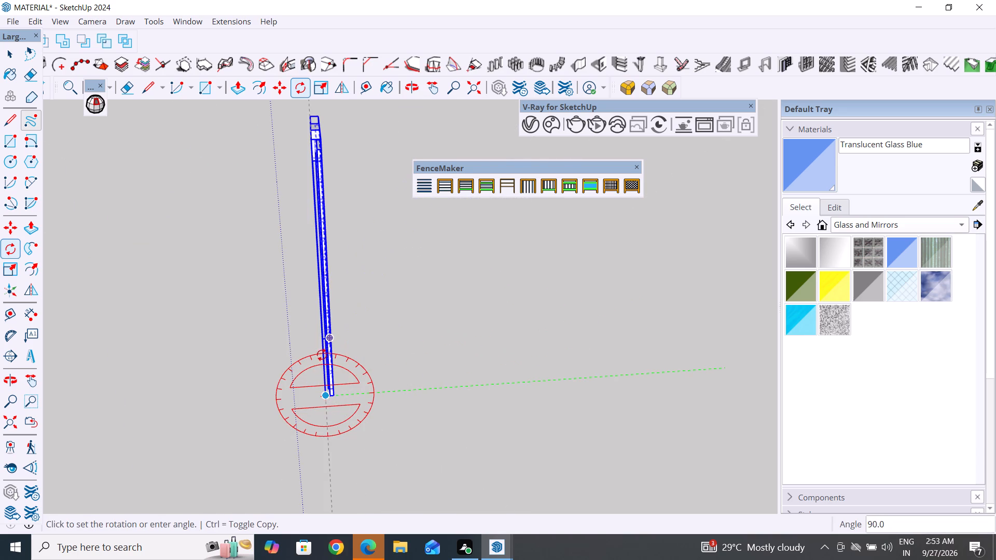
scroll(325, 351, up, 6)
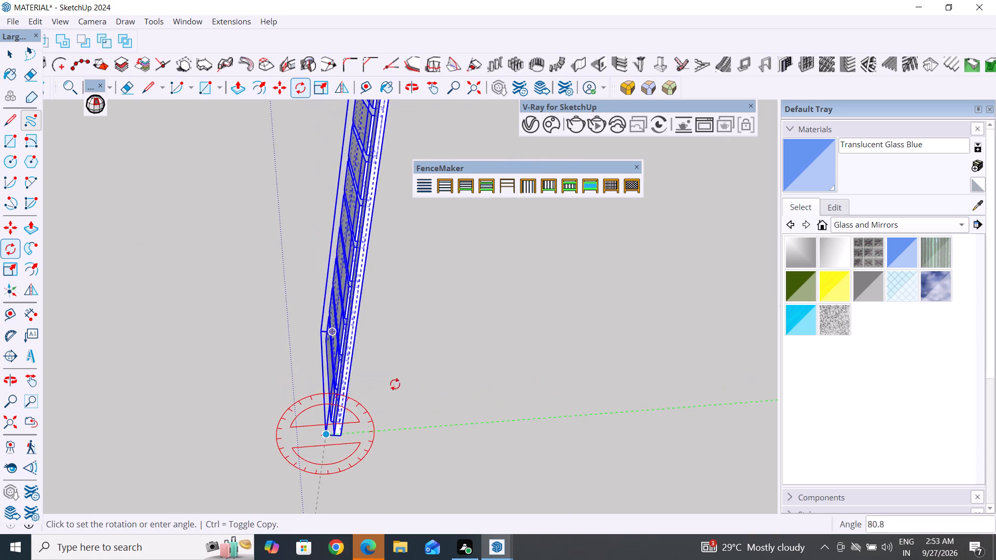
click(324, 393)
scroll(597, 359, down, 6)
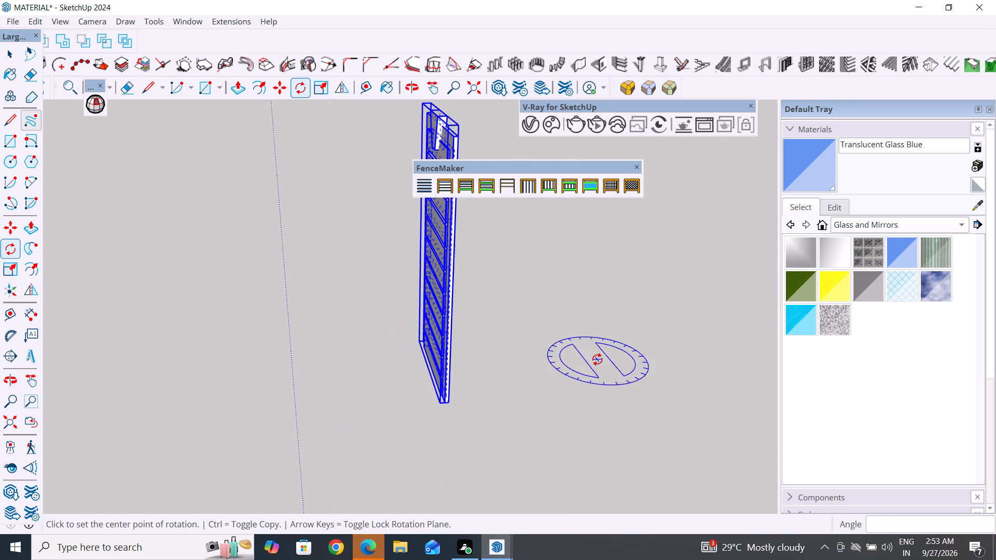
click(11, 57)
click(202, 347)
Unhide all hidden objects in the model.
scroll(408, 427, down, 4)
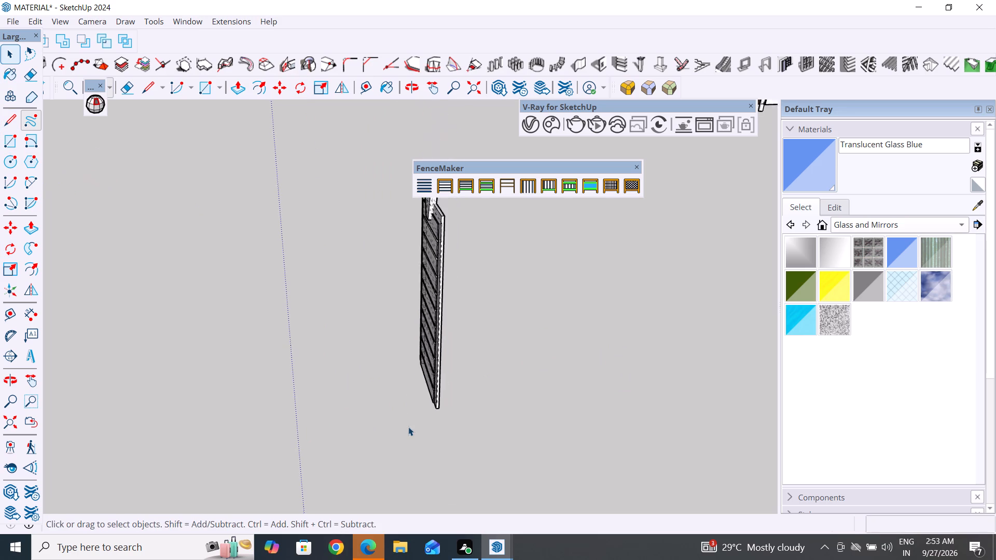
scroll(408, 427, down, 7)
middle_drag(337, 456, 461, 443)
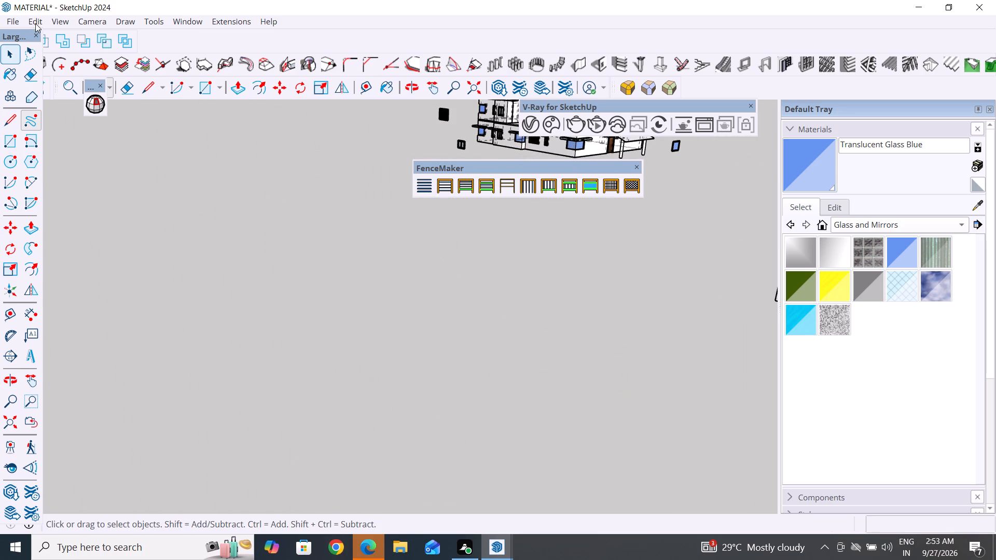
click(37, 20)
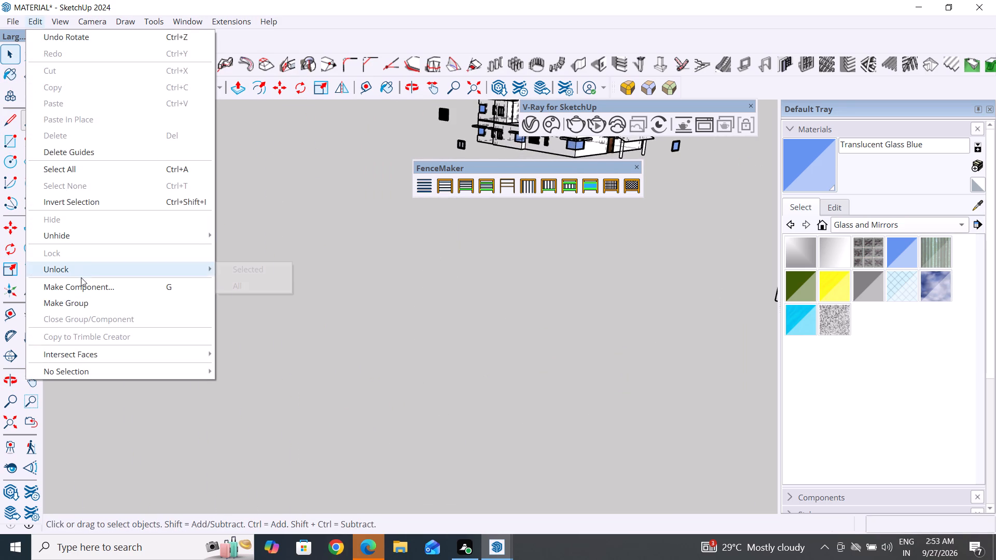
click(81, 233)
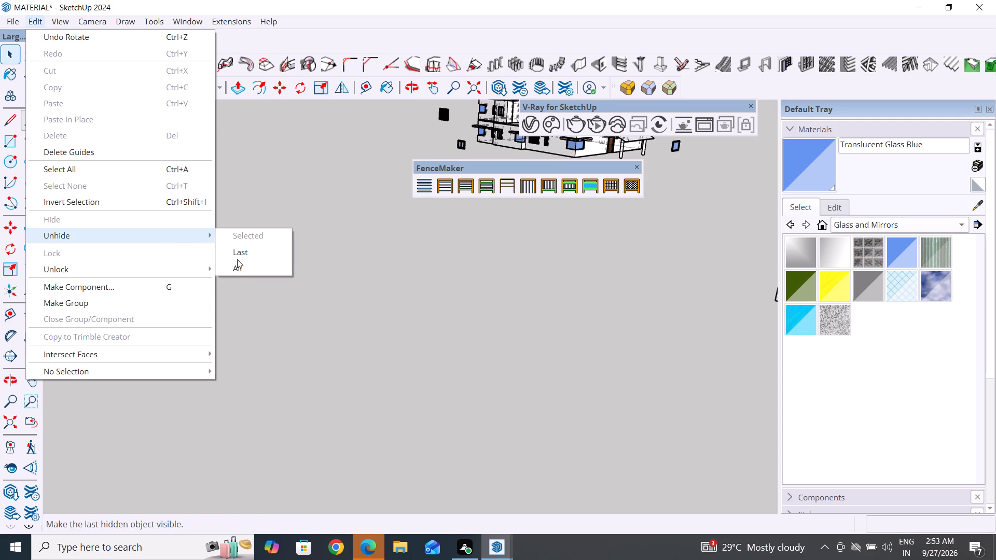
click(244, 268)
scroll(496, 391, down, 12)
middle_drag(517, 428, 701, 430)
scroll(395, 415, down, 7)
middle_drag(341, 436, 559, 450)
scroll(630, 279, up, 8)
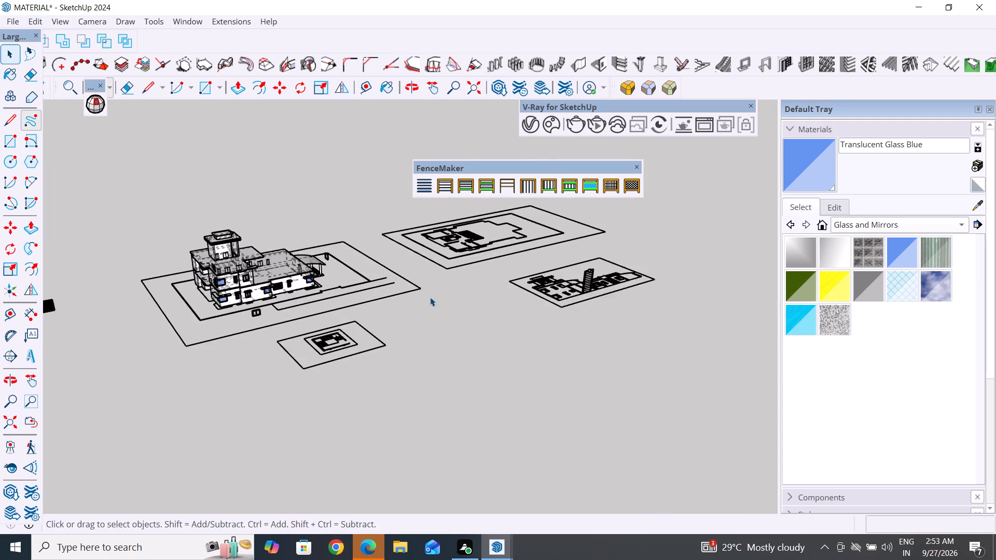
scroll(284, 302, up, 3)
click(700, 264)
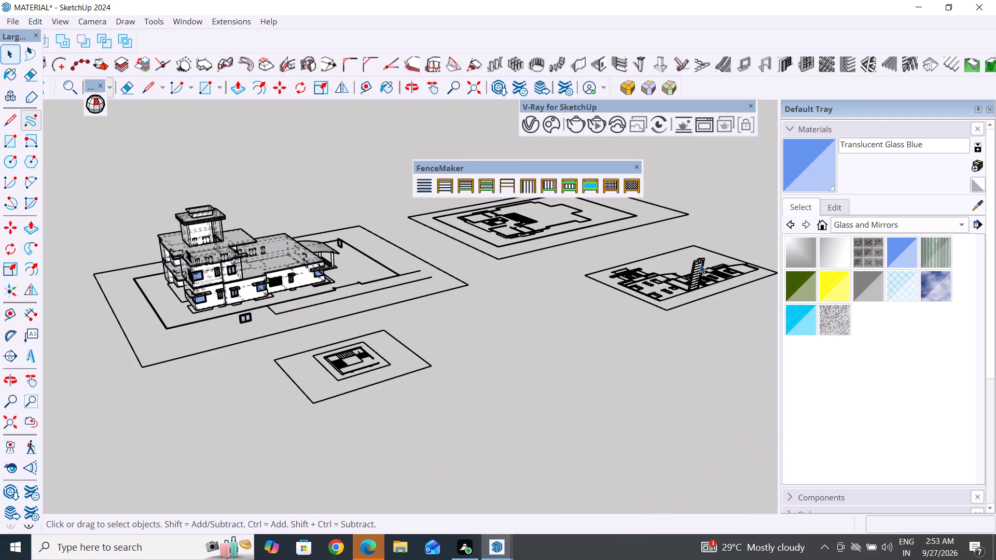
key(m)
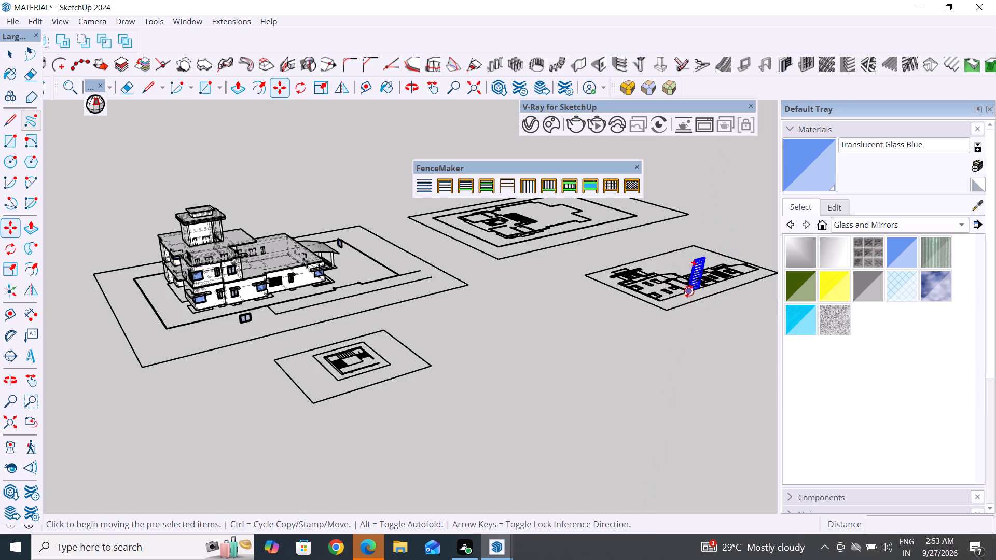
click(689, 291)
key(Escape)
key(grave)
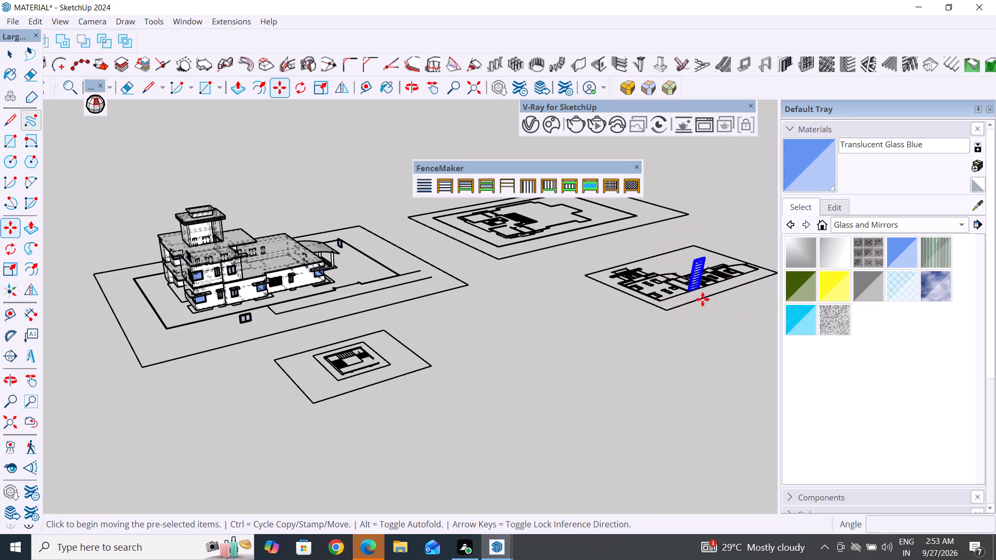
Move the door group about 203' 3" from the elevation drawing to the small plan outline at the building's front wall base, with back edges turned off.
click(5, 50)
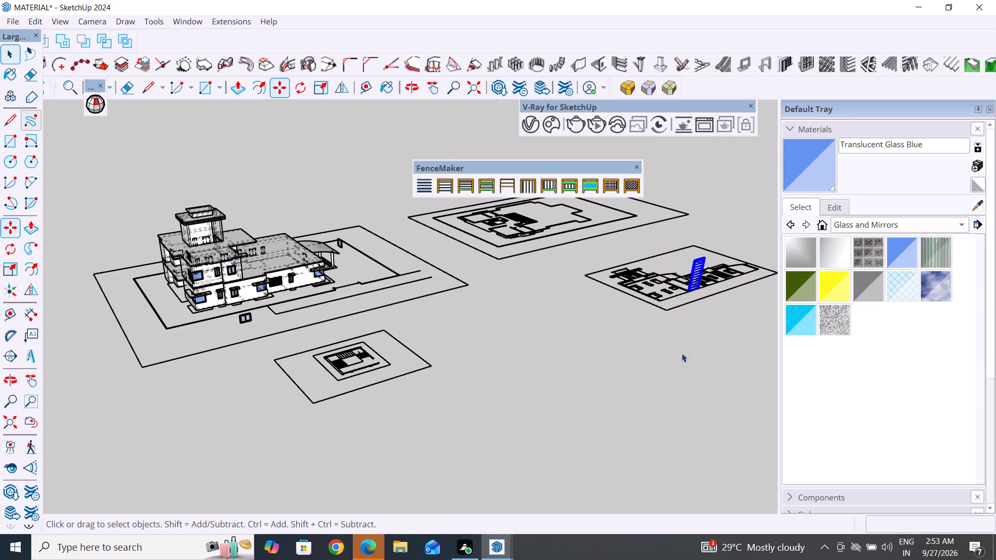
click(696, 278)
key(m)
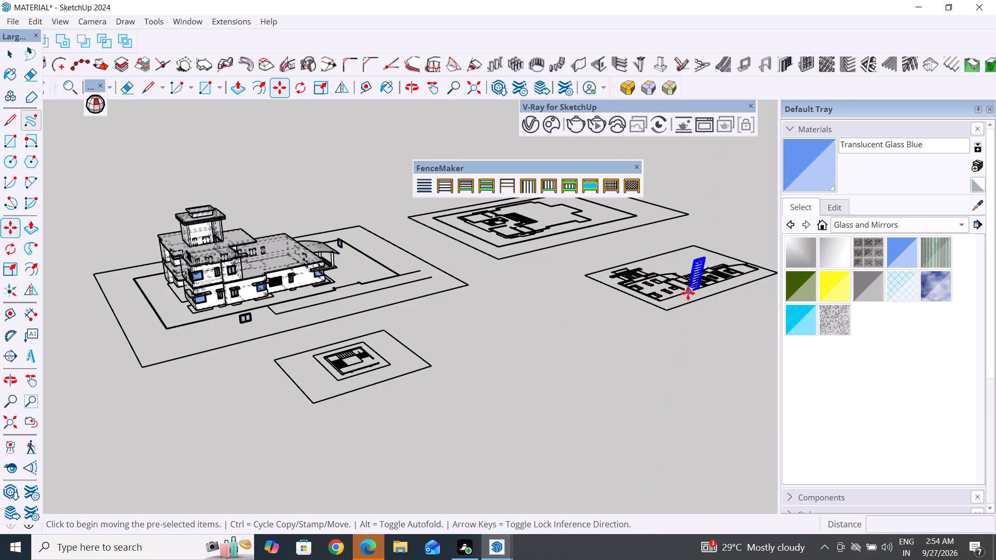
click(693, 293)
scroll(235, 324, up, 4)
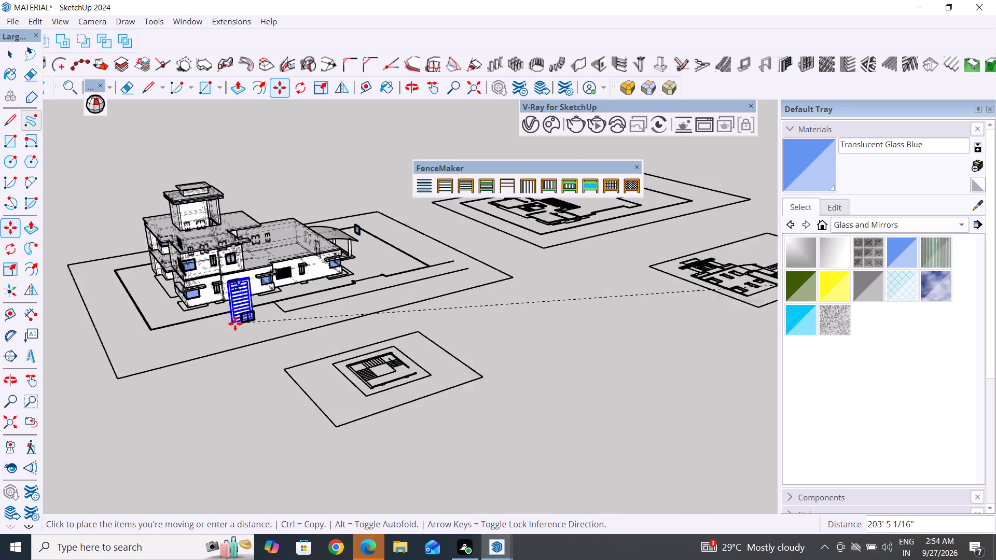
scroll(235, 324, up, 2)
middle_drag(326, 316, 115, 298)
scroll(294, 230, up, 4)
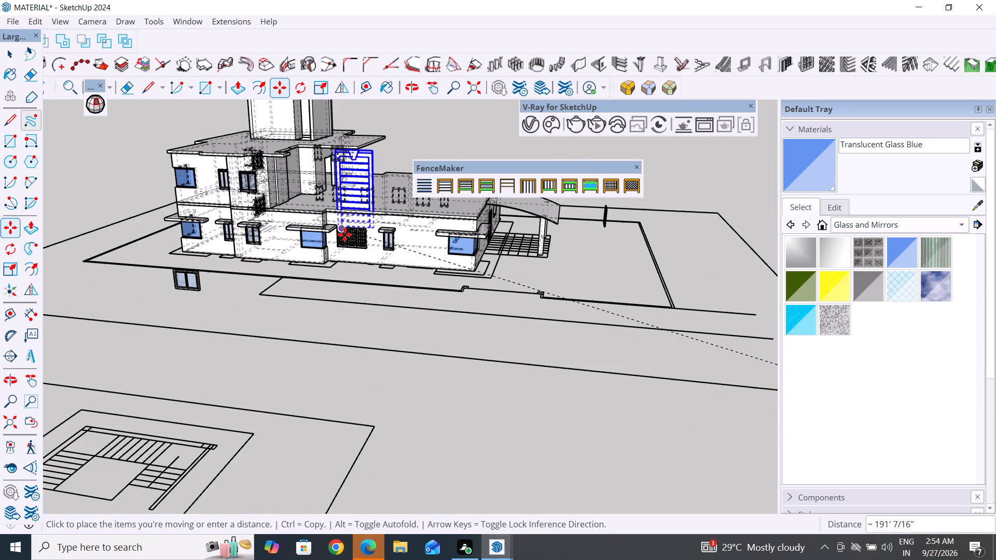
key(k)
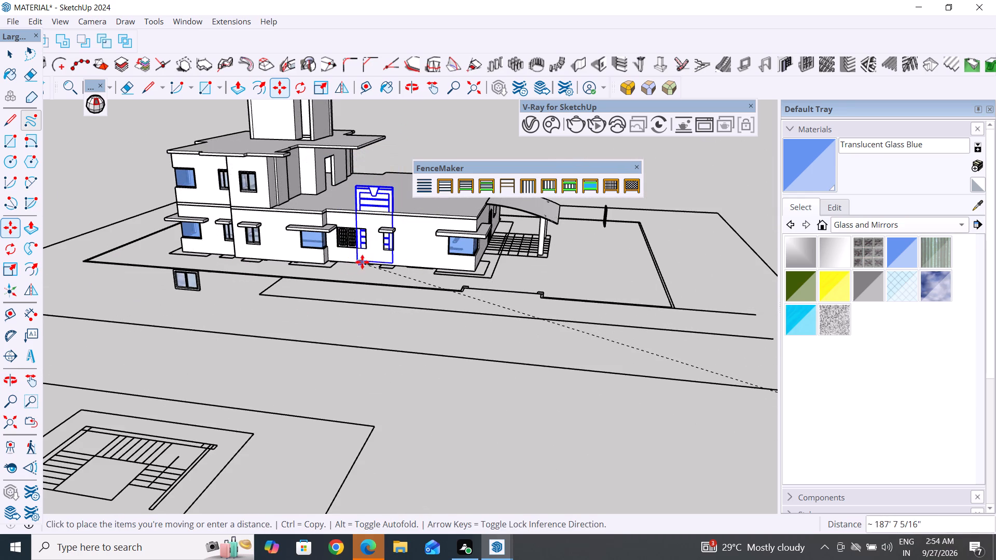
scroll(364, 261, up, 5)
scroll(444, 231, up, 2)
middle_drag(456, 237, 575, 270)
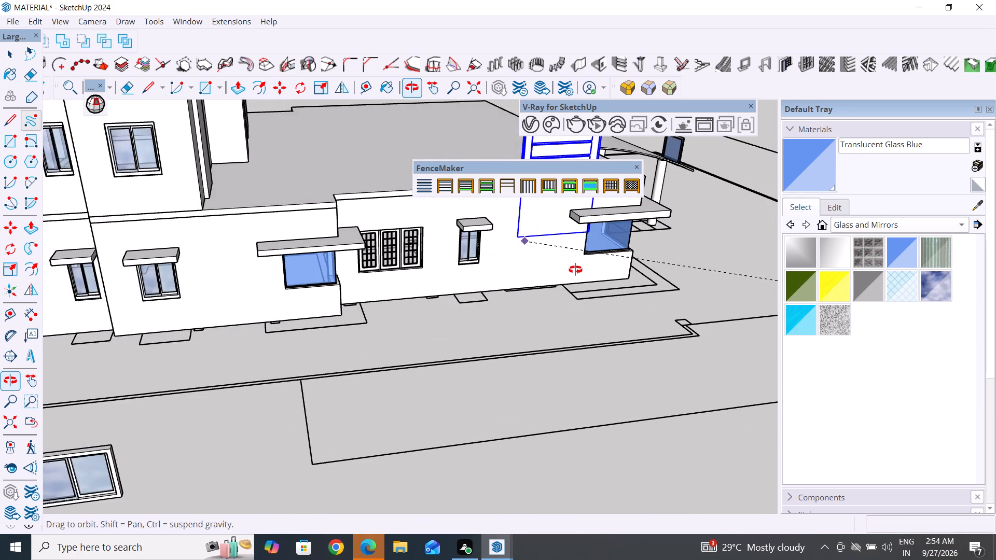
middle_drag(575, 270, 546, 336)
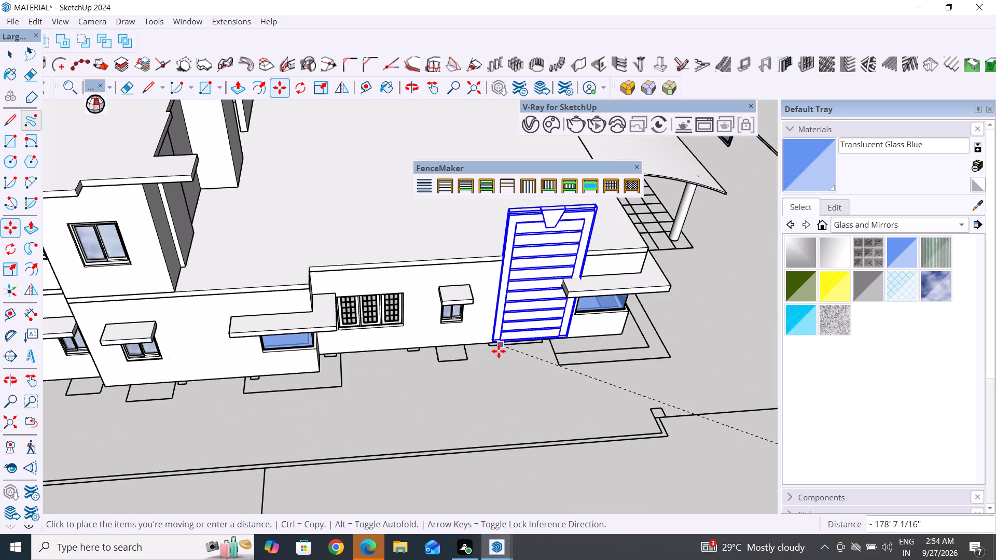
scroll(499, 351, up, 5)
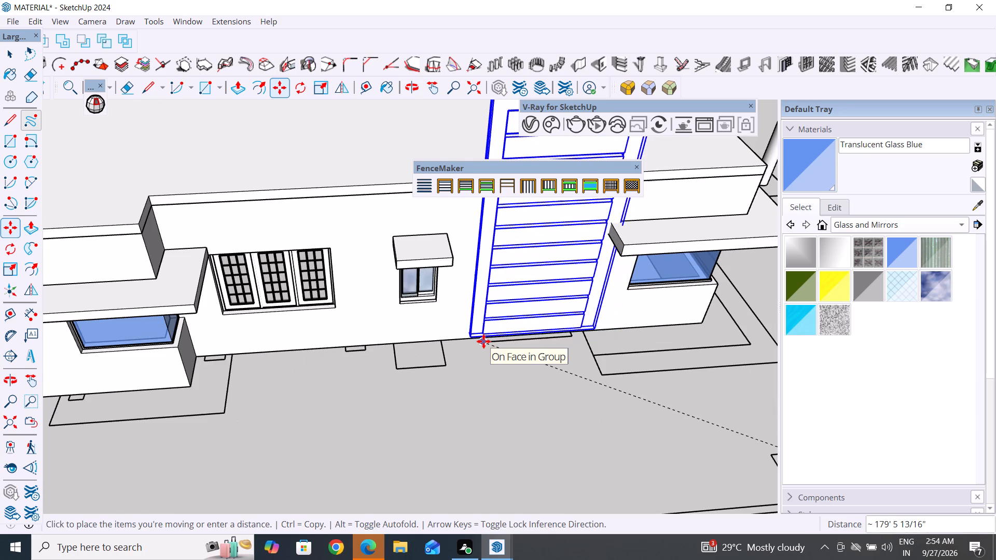
scroll(483, 341, down, 7)
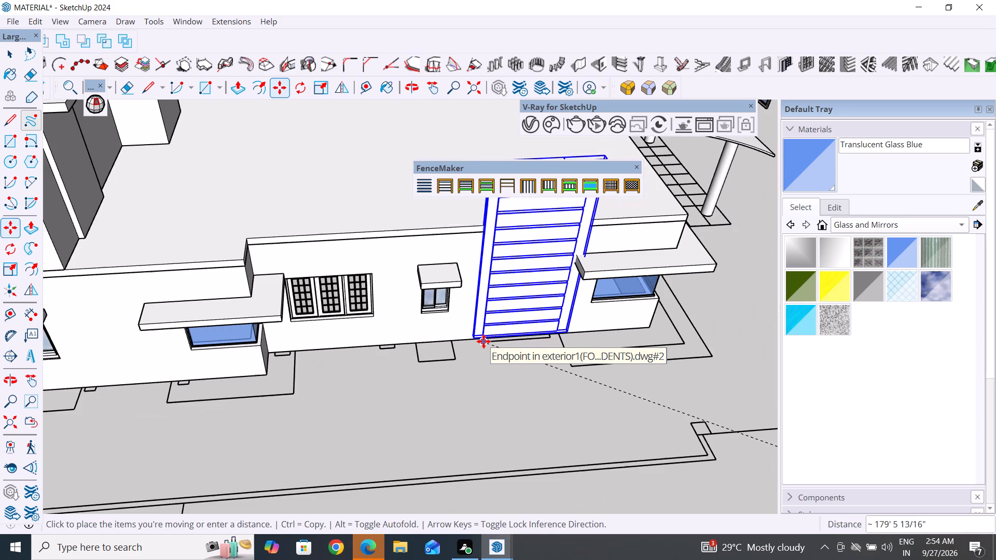
scroll(483, 341, down, 1)
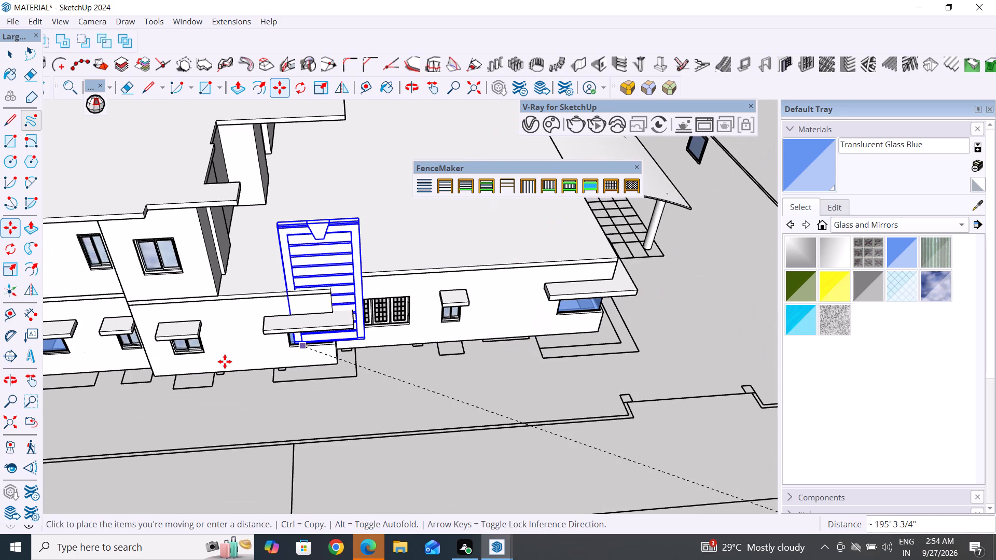
scroll(219, 373, up, 5)
middle_drag(221, 377, 219, 377)
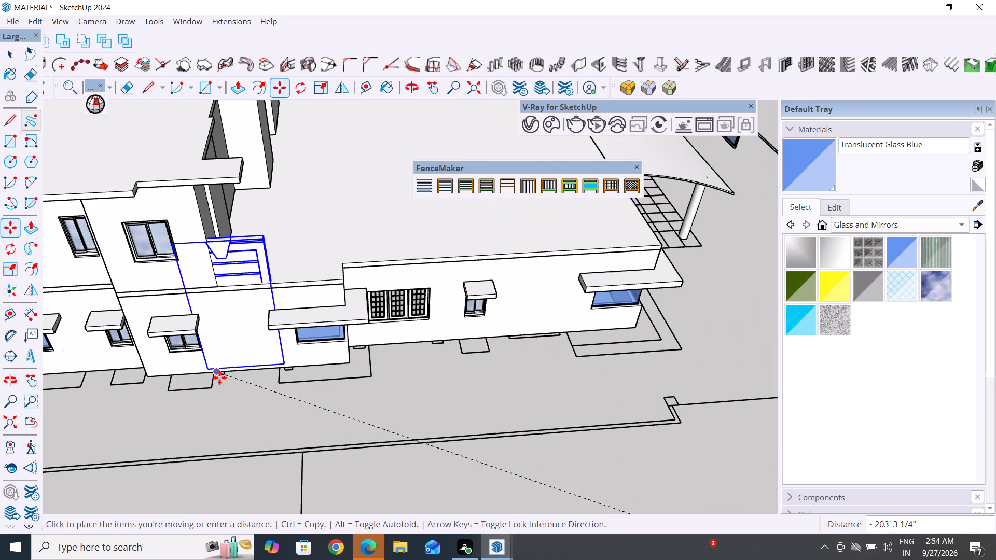
middle_drag(219, 377, 413, 335)
scroll(327, 387, up, 8)
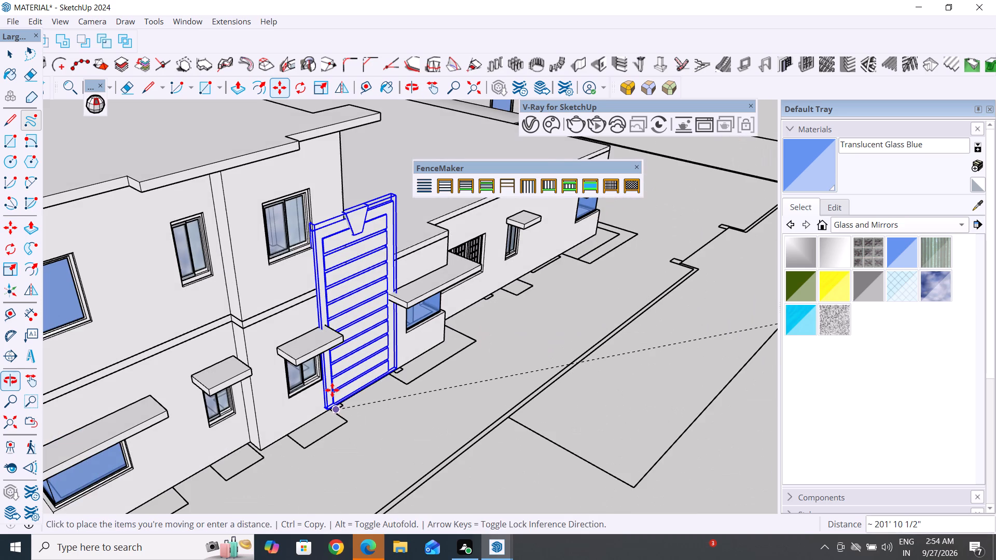
scroll(332, 390, up, 16)
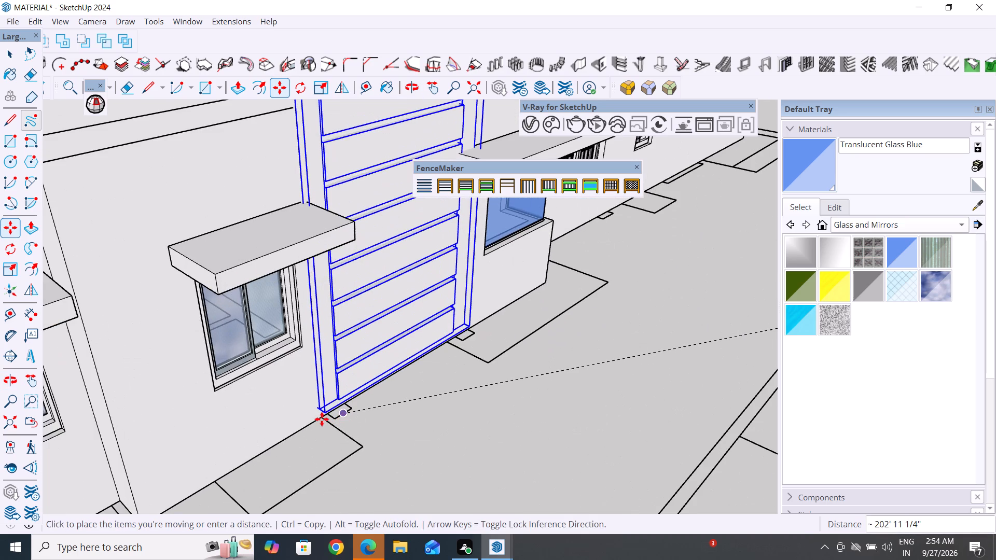
scroll(322, 419, up, 6)
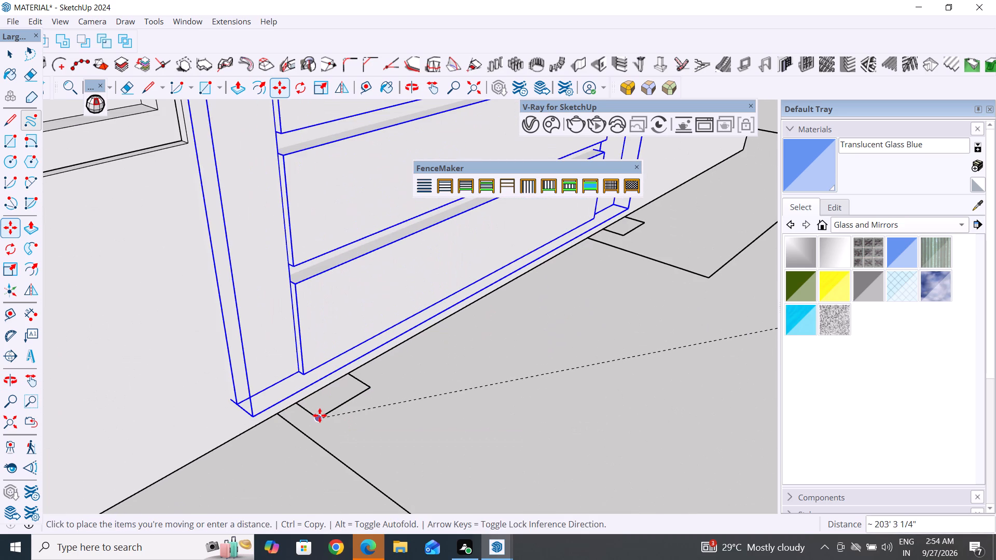
click(320, 415)
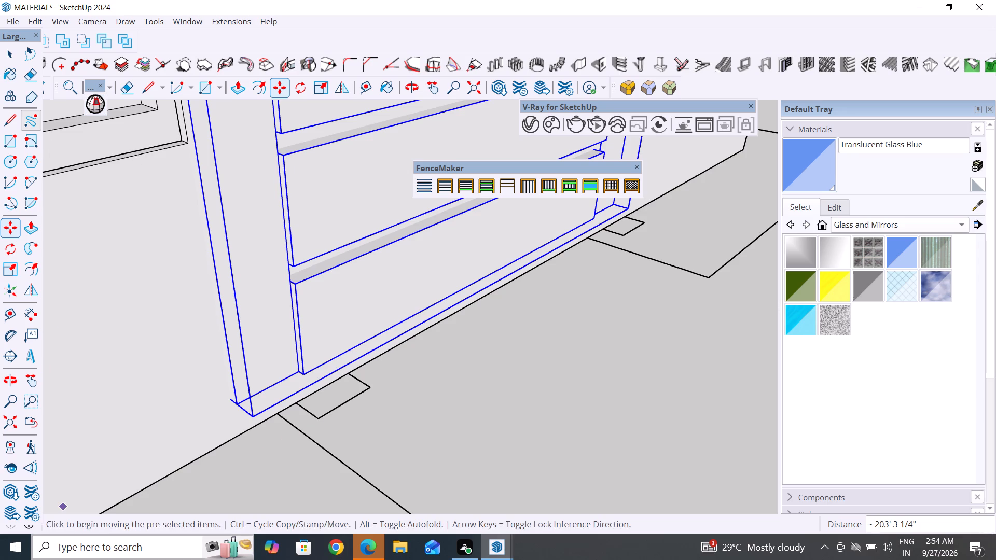
Move the door group by its bottom front corner onto the outer corner of the small plan outline at the wall base.
click(2, 51)
click(354, 298)
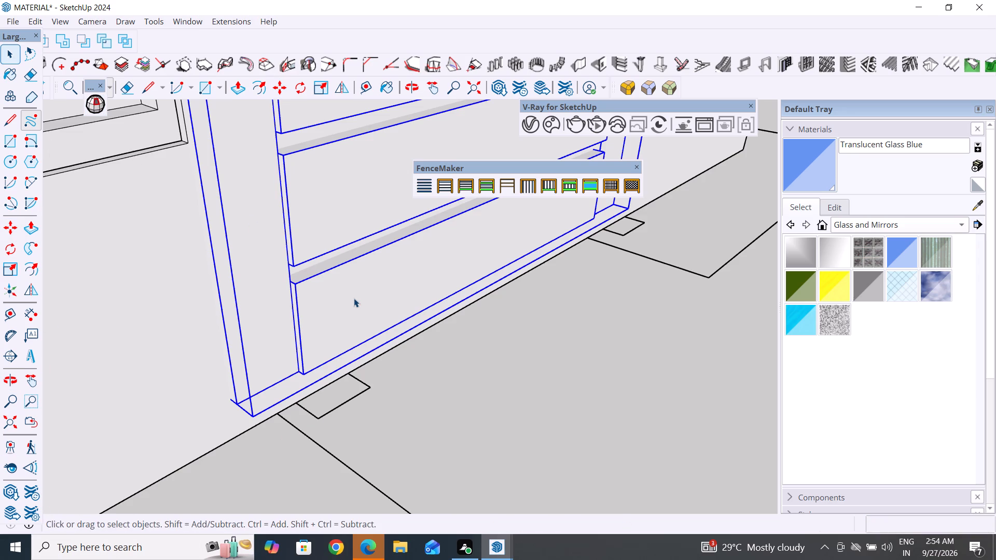
key(m)
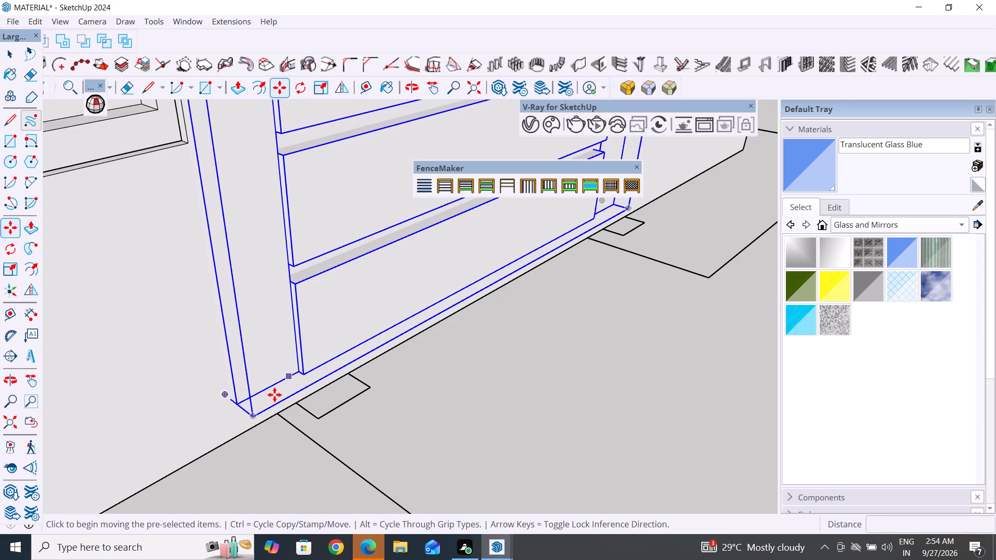
click(255, 417)
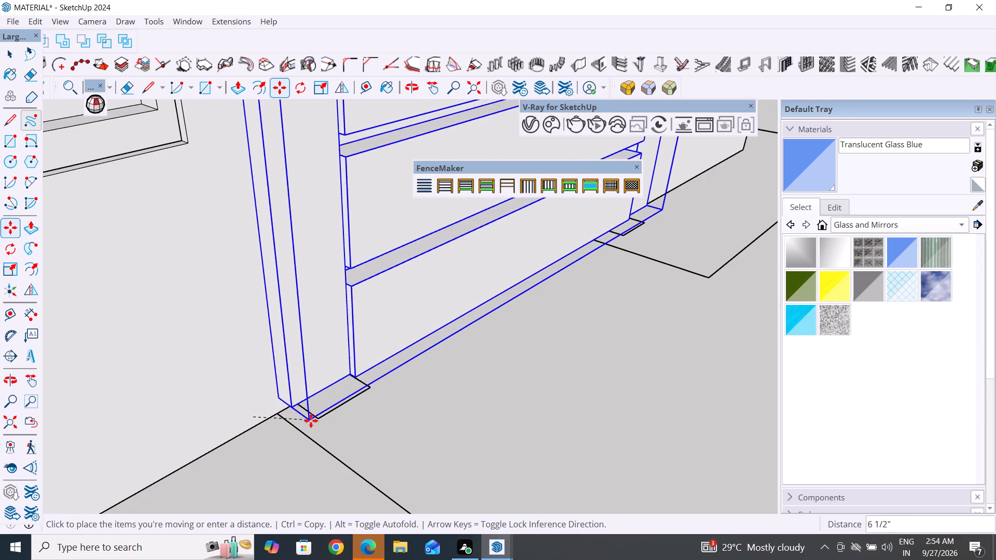
click(319, 421)
scroll(269, 417, down, 15)
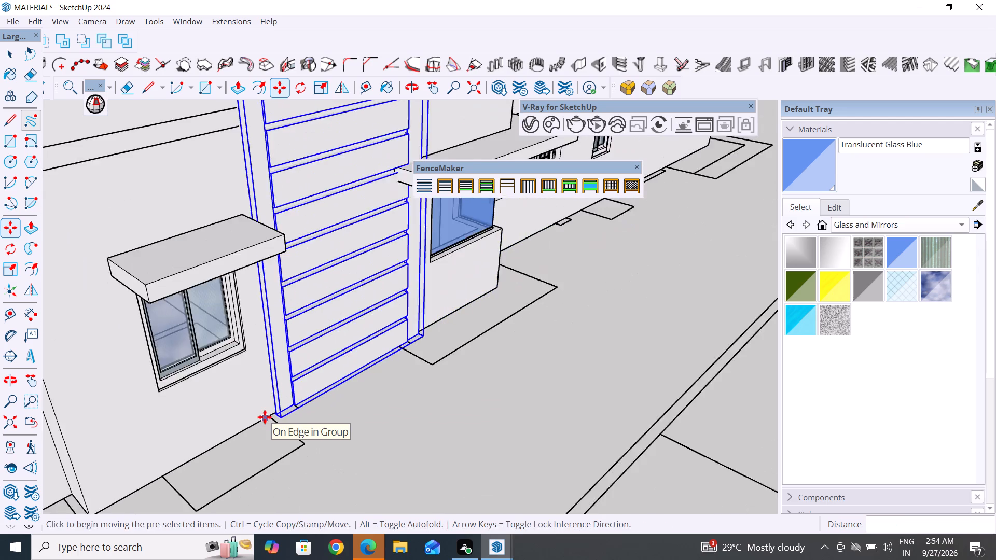
scroll(265, 417, down, 2)
middle_drag(406, 389, 159, 395)
scroll(309, 328, down, 5)
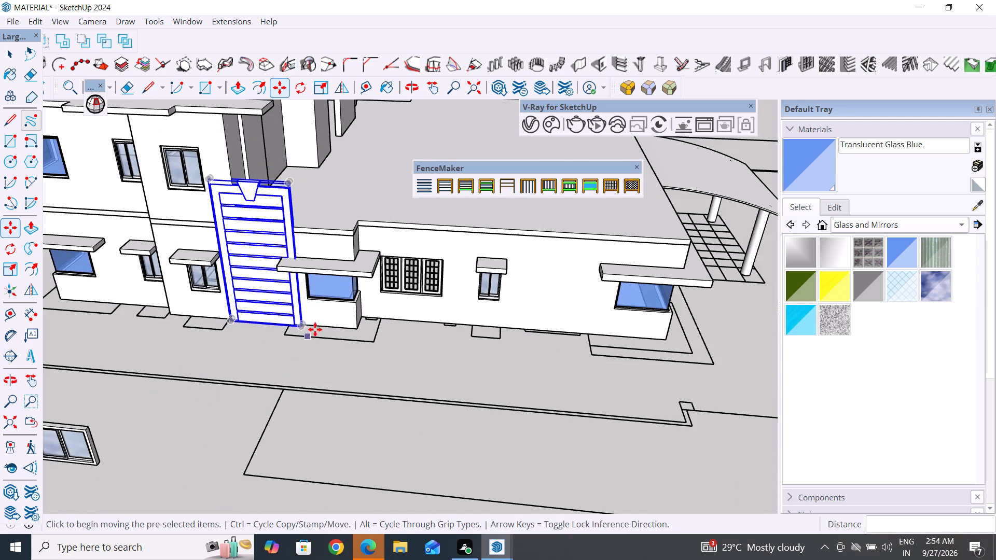
middle_drag(310, 325, 248, 296)
click(13, 58)
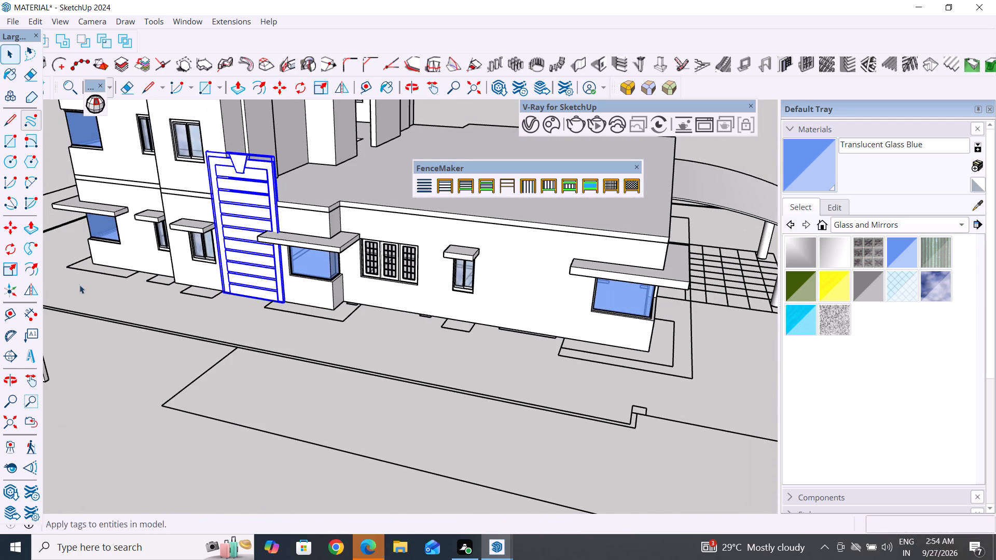
click(65, 357)
Shift the door group about 1 1/4" at its far bottom corner to line up with the small plan outline there.
scroll(258, 178, up, 4)
scroll(286, 325, up, 4)
middle_drag(297, 325, 259, 329)
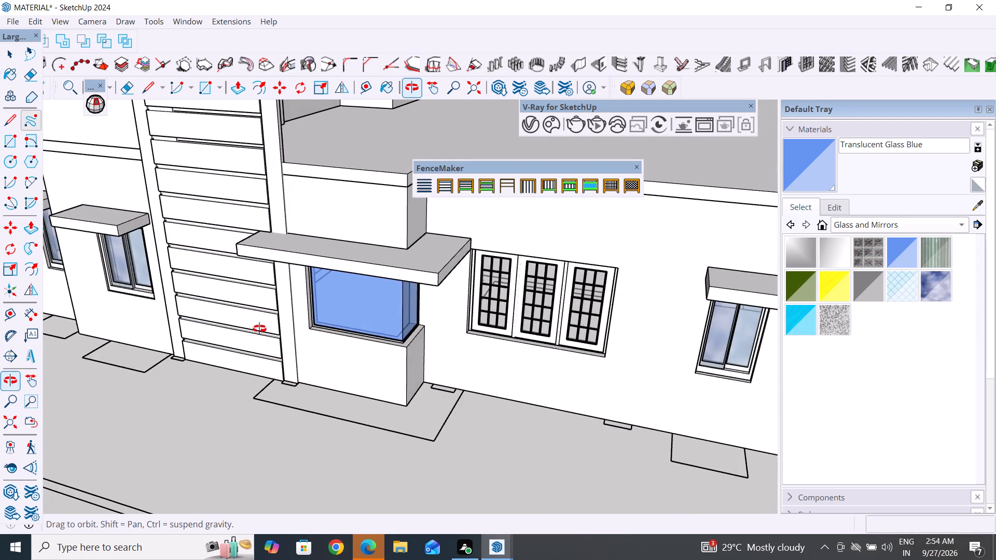
middle_drag(259, 329, 214, 338)
scroll(234, 334, up, 4)
click(243, 340)
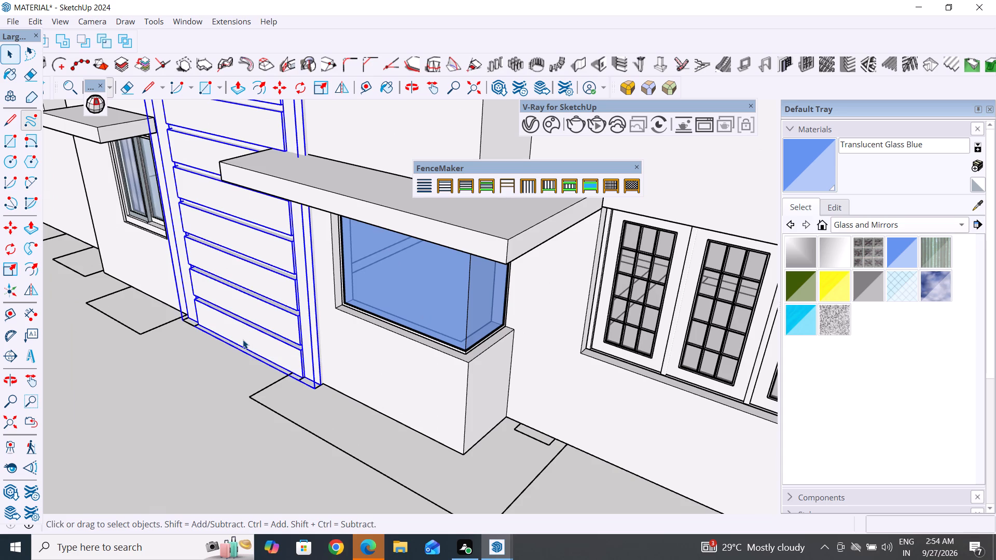
key(m)
scroll(287, 378, up, 13)
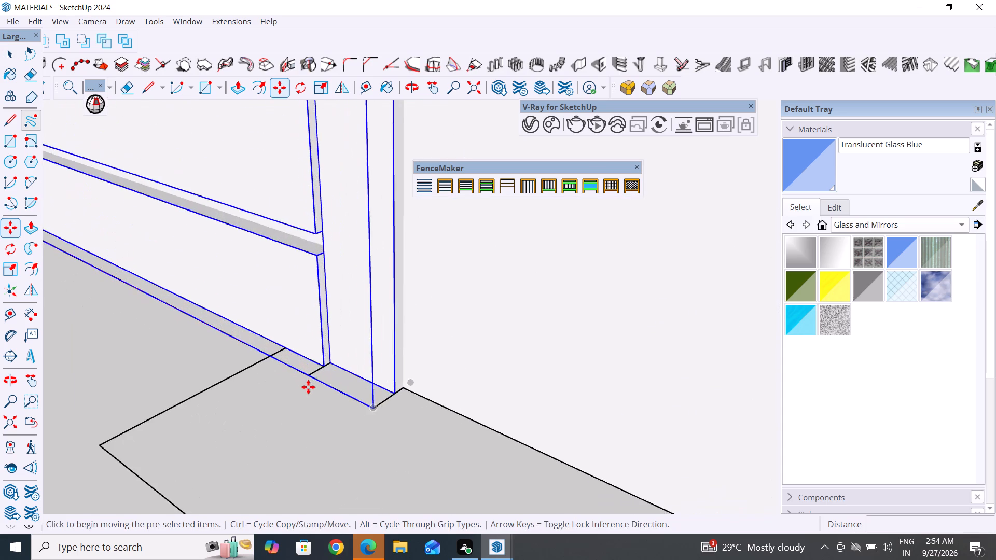
scroll(327, 374, up, 4)
click(326, 358)
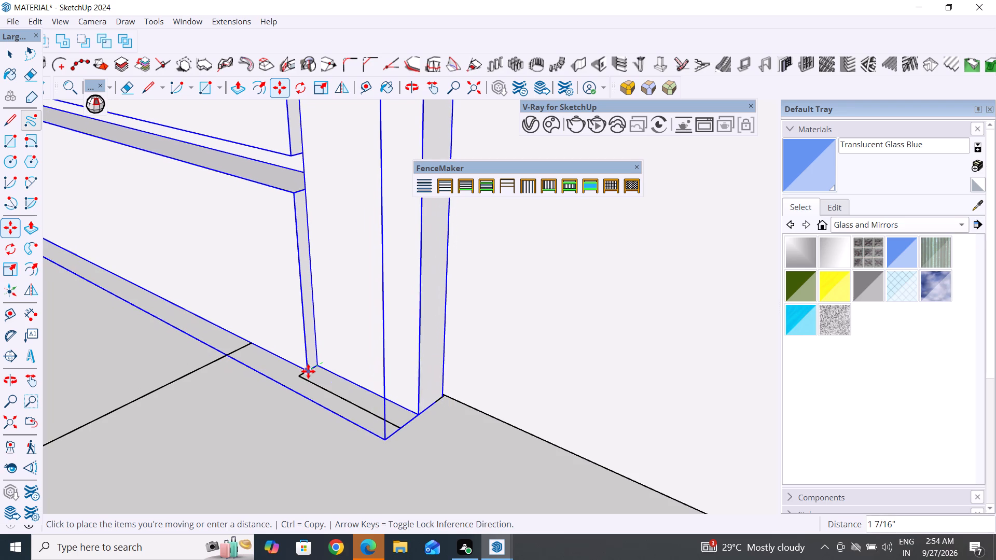
click(310, 371)
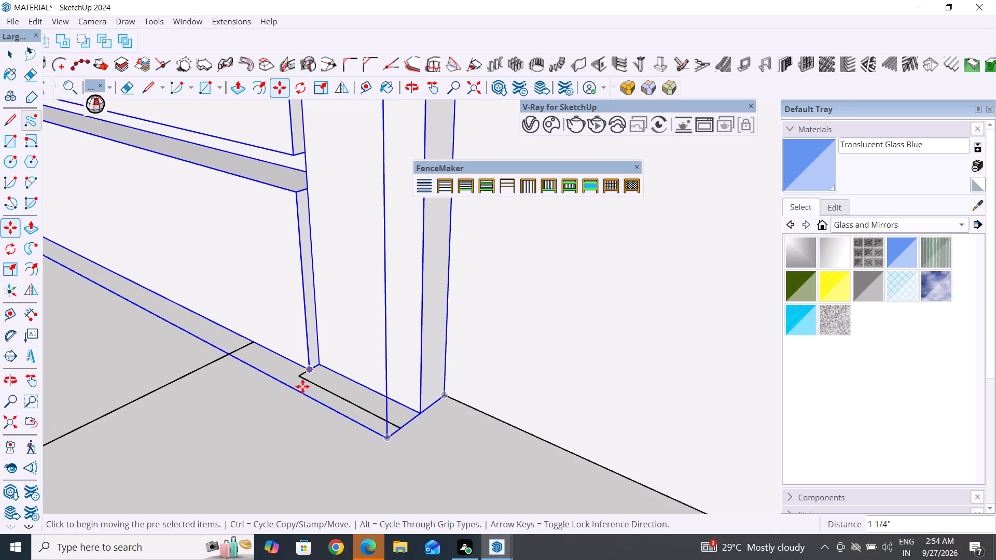
scroll(511, 399, down, 18)
middle_drag(385, 425, 664, 404)
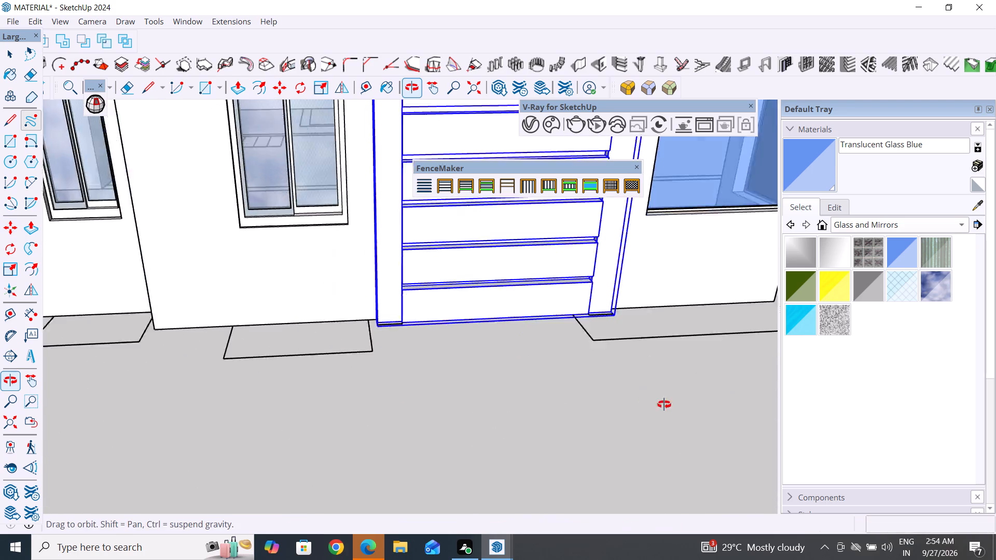
middle_drag(664, 404, 450, 497)
scroll(440, 520, down, 6)
scroll(422, 322, down, 5)
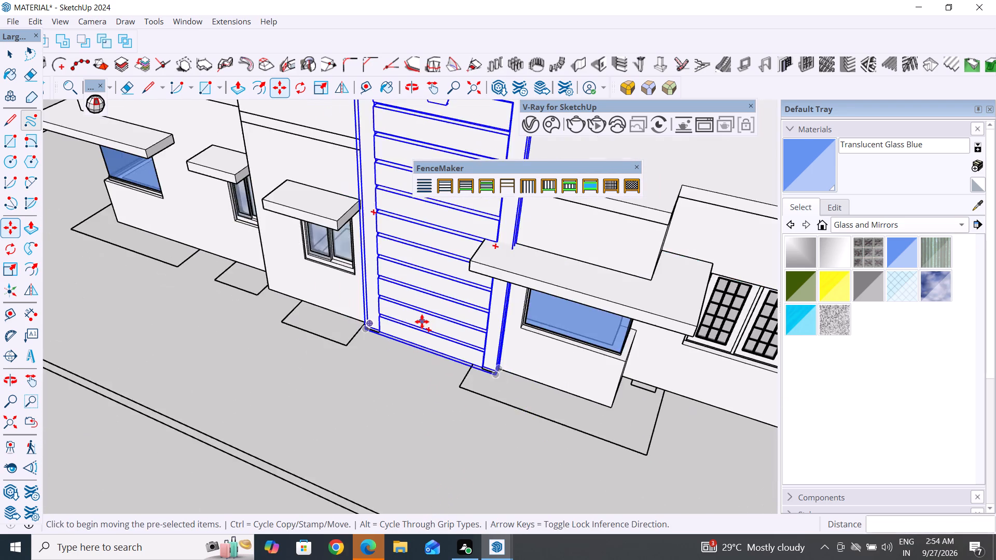
scroll(422, 321, down, 7)
click(10, 56)
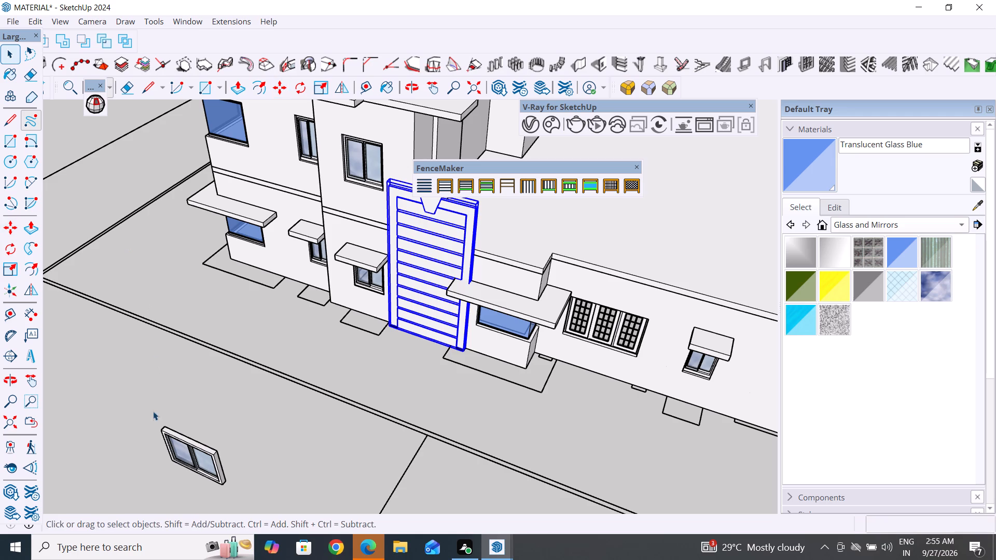
click(153, 411)
Open the door group for editing, beside the window canopy.
scroll(520, 263, up, 4)
middle_drag(470, 334, 282, 330)
scroll(397, 284, up, 3)
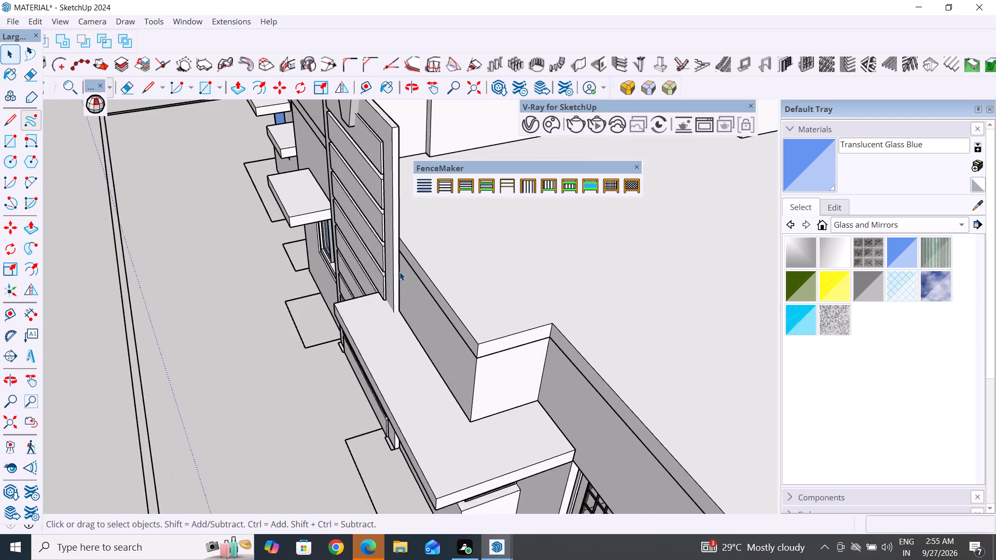
scroll(399, 272, up, 4)
click(396, 272)
double_click(396, 272)
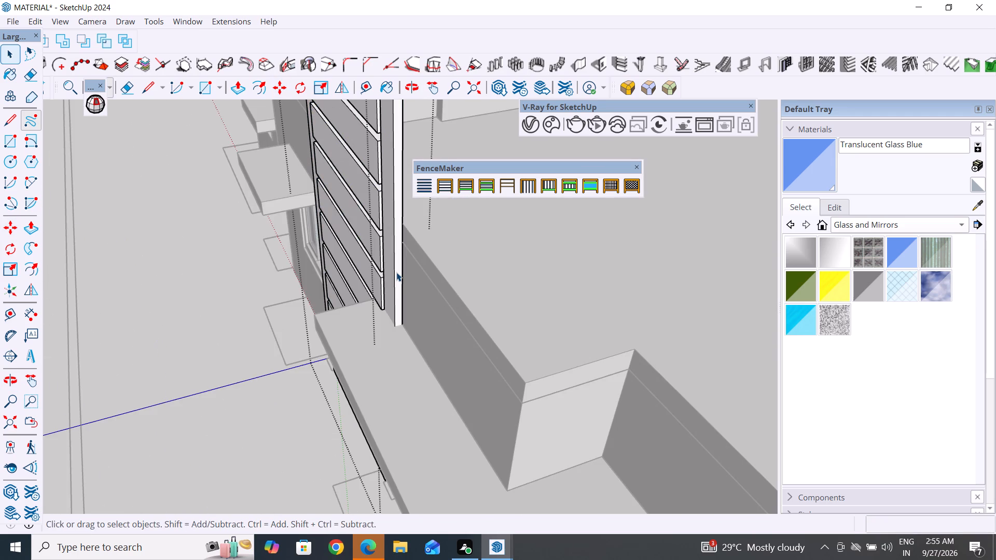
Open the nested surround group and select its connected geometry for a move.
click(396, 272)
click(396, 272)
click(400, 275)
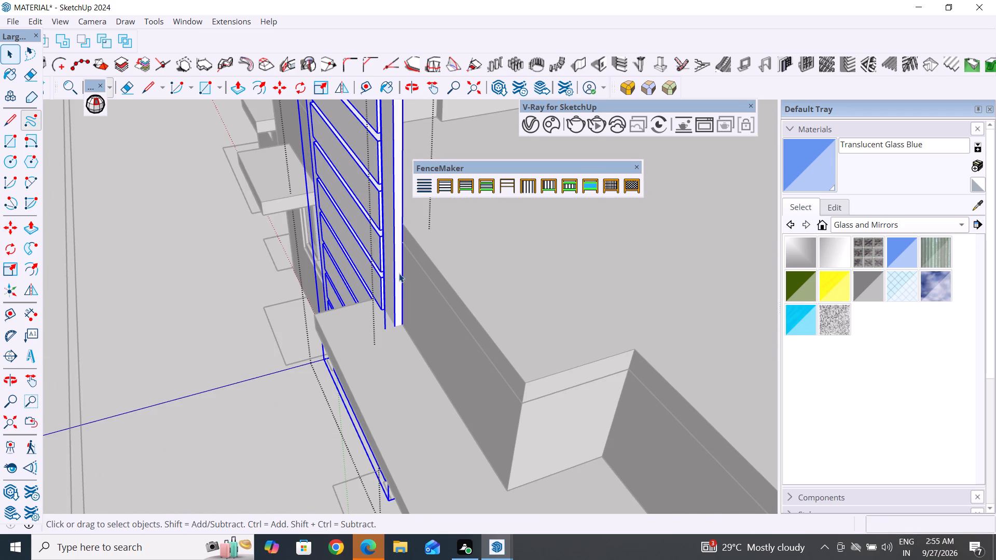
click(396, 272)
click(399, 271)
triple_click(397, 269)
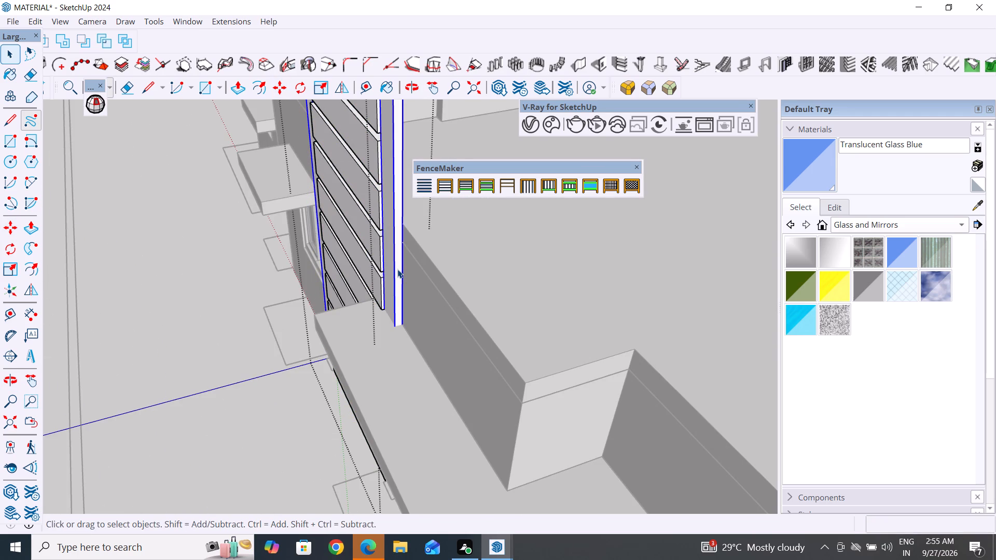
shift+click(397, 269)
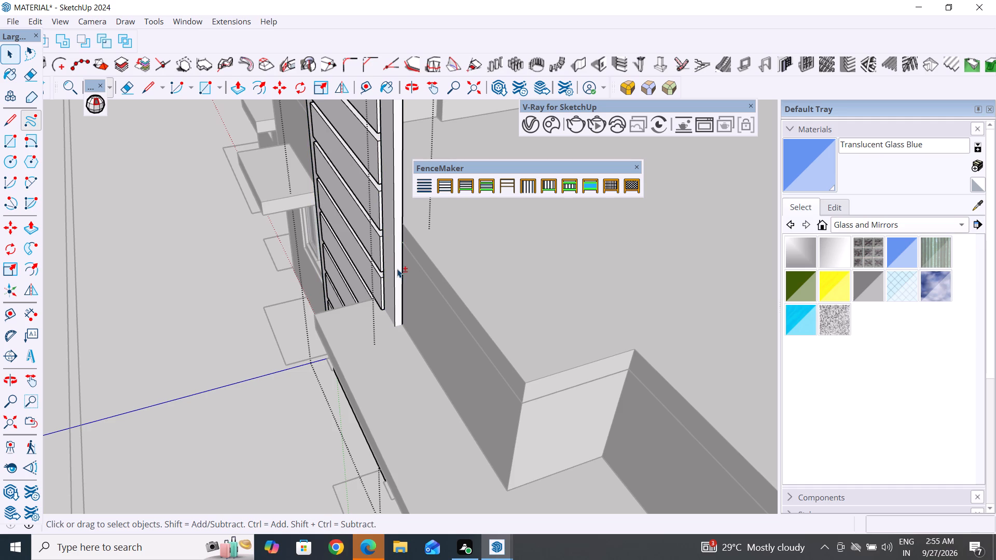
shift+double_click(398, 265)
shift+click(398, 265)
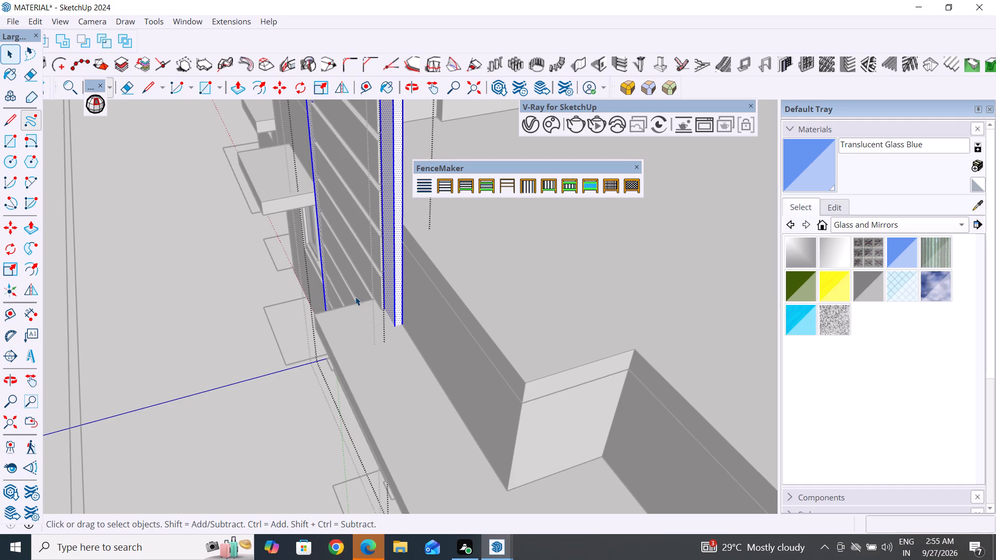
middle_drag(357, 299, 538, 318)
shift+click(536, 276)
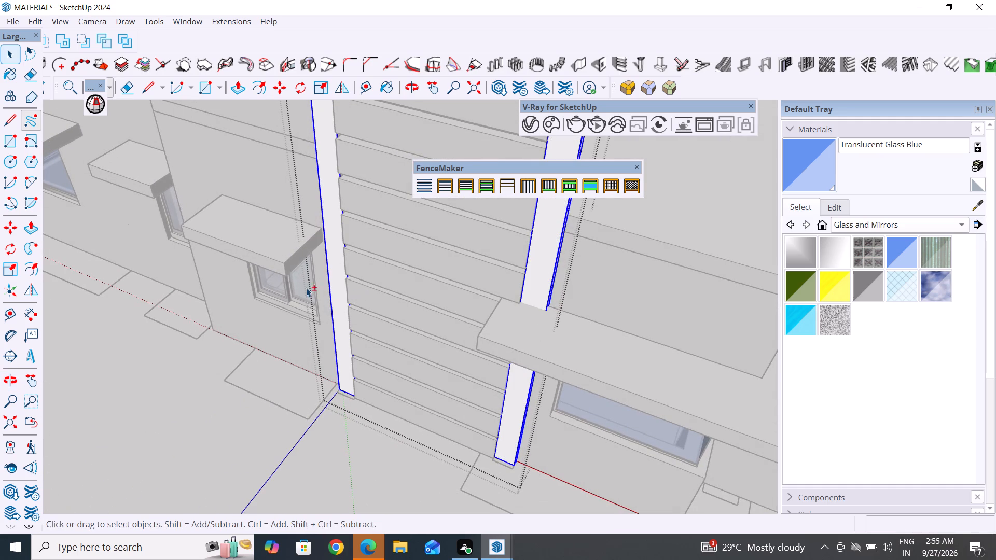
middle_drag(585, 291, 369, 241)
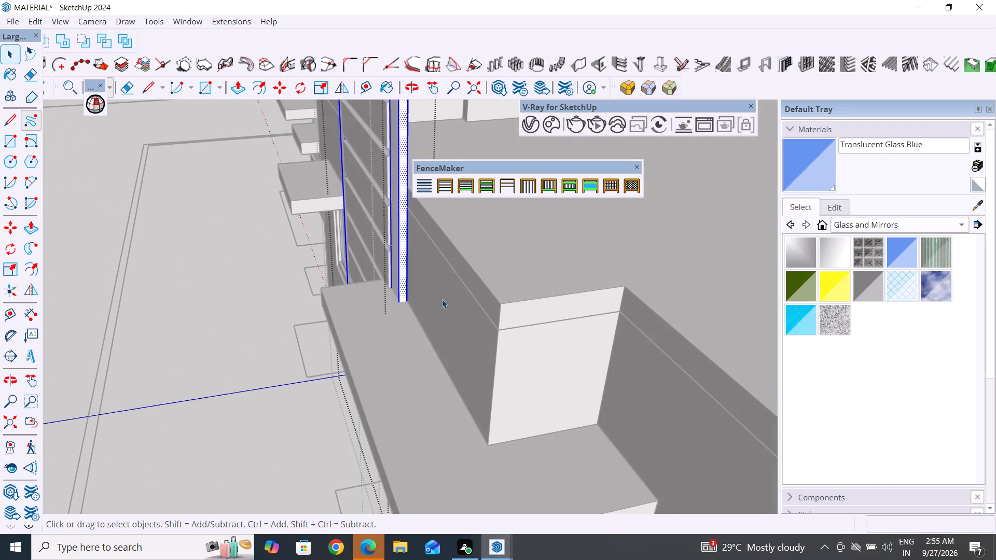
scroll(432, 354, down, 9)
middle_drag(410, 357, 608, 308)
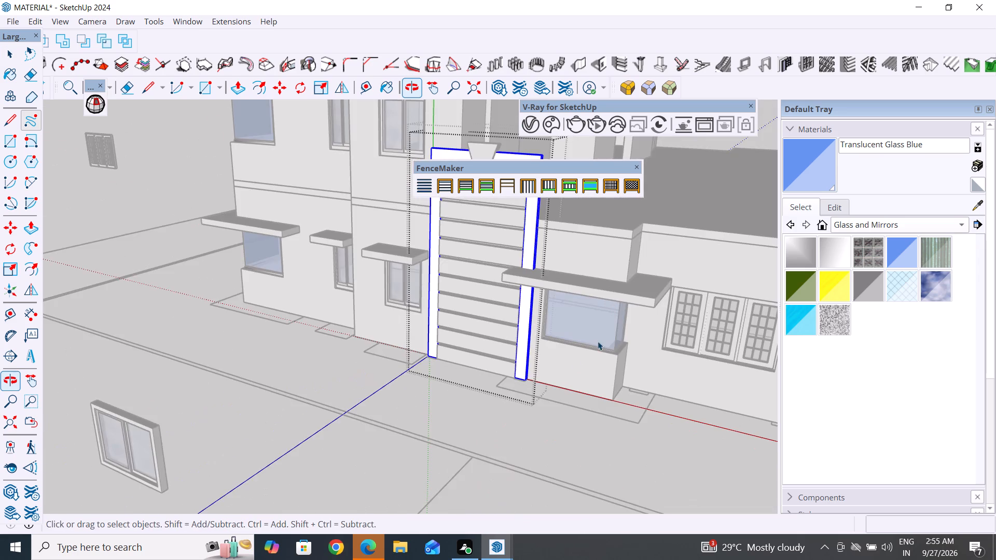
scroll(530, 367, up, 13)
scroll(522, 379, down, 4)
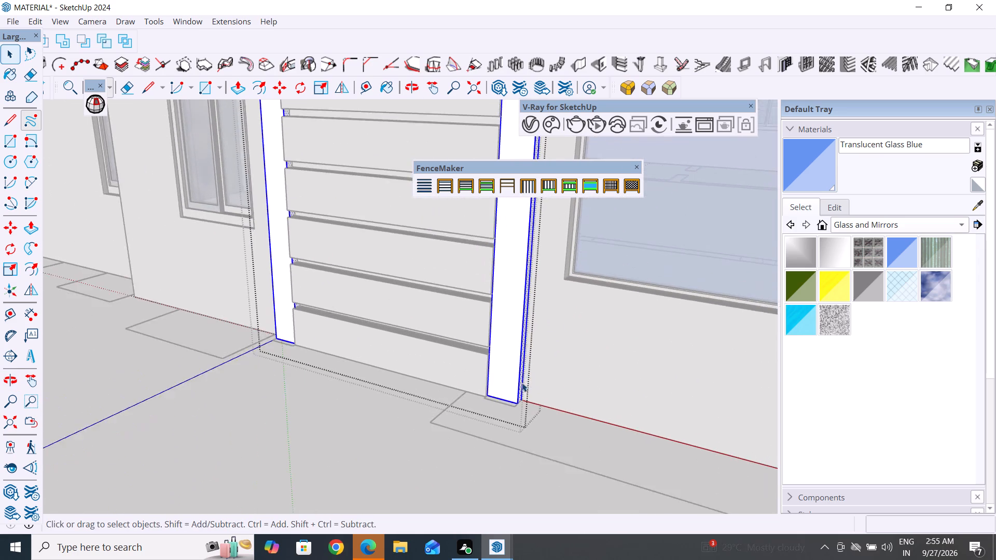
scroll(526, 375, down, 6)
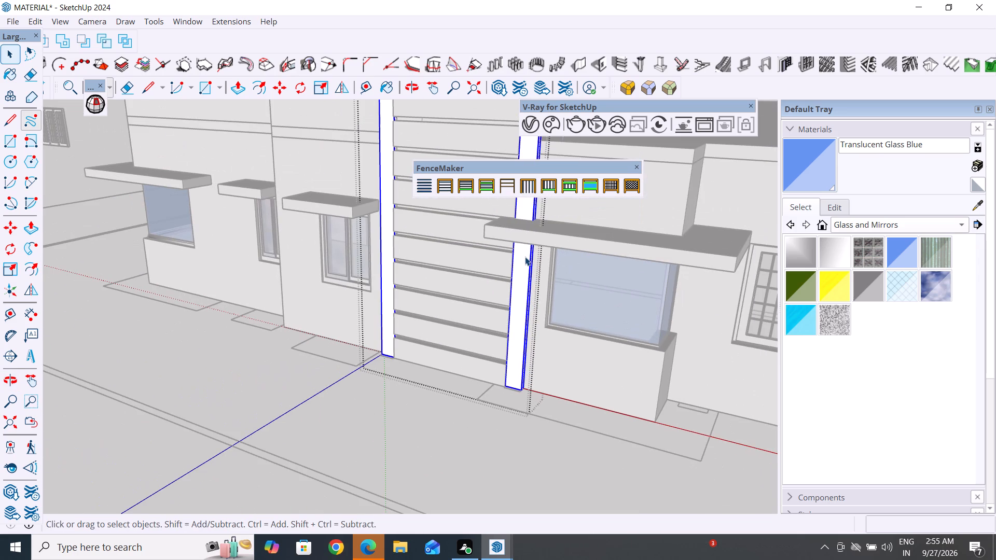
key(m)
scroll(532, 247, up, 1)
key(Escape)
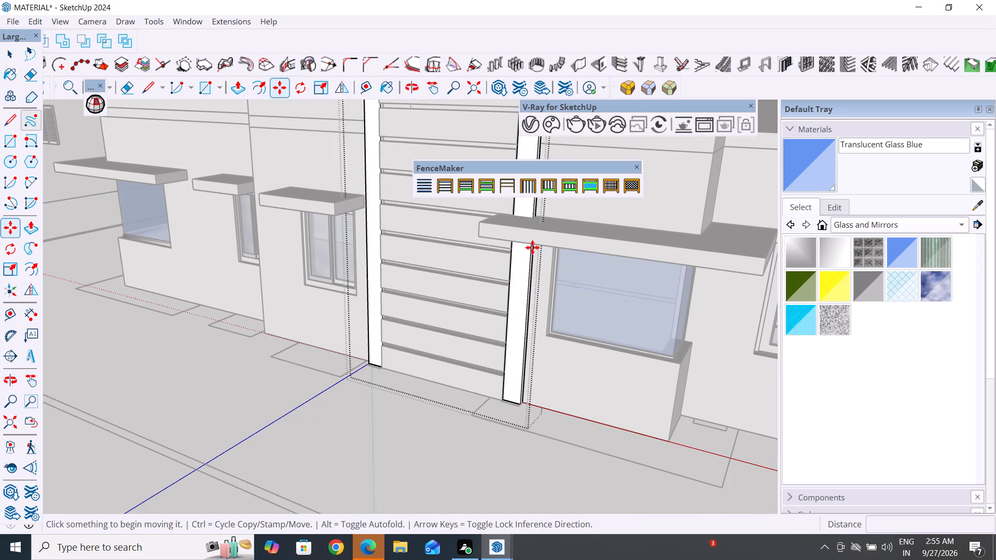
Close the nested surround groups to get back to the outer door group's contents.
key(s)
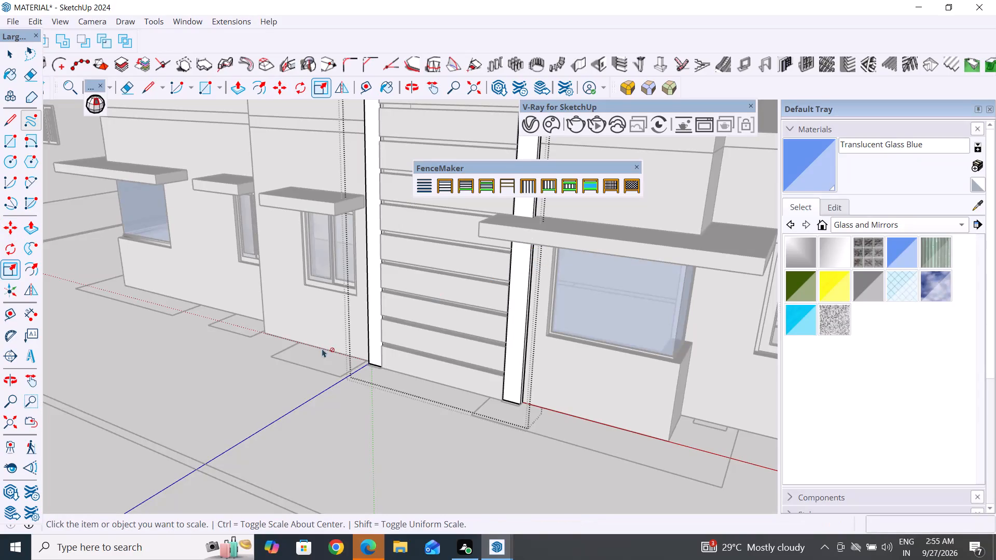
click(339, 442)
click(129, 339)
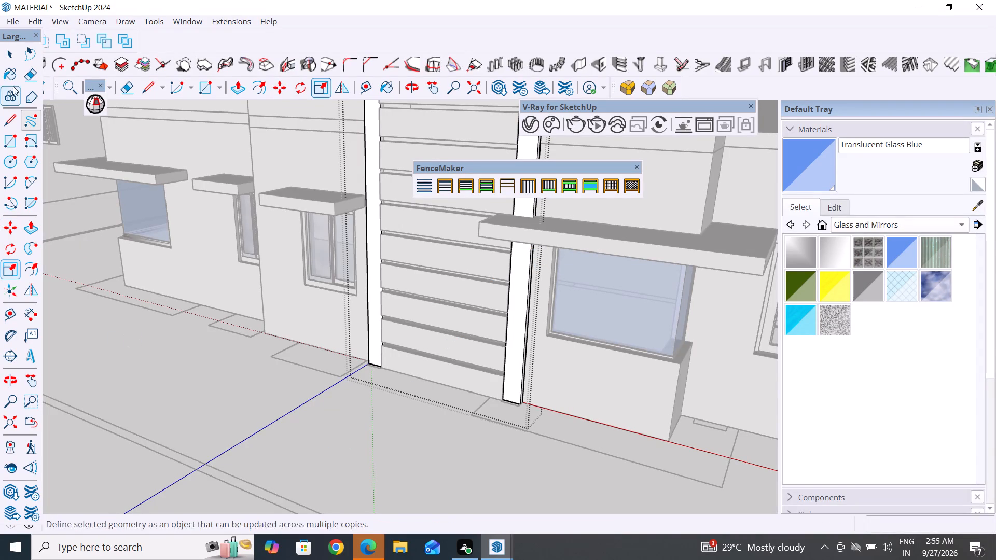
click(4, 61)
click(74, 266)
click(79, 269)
Scale the nested door surround and panels to about 0.81 along red and 1.00 along blue, up to the window canopy's back corner.
click(466, 358)
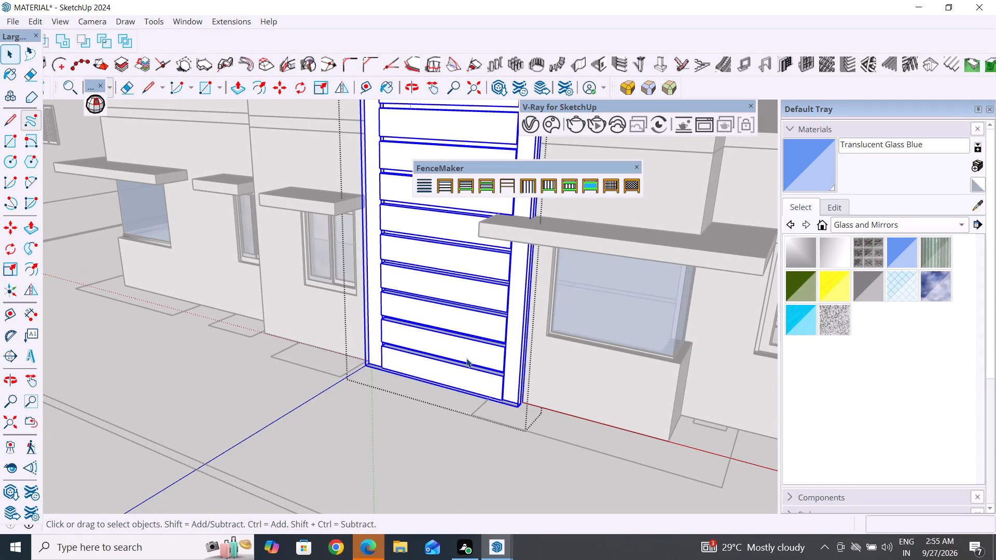
key(s)
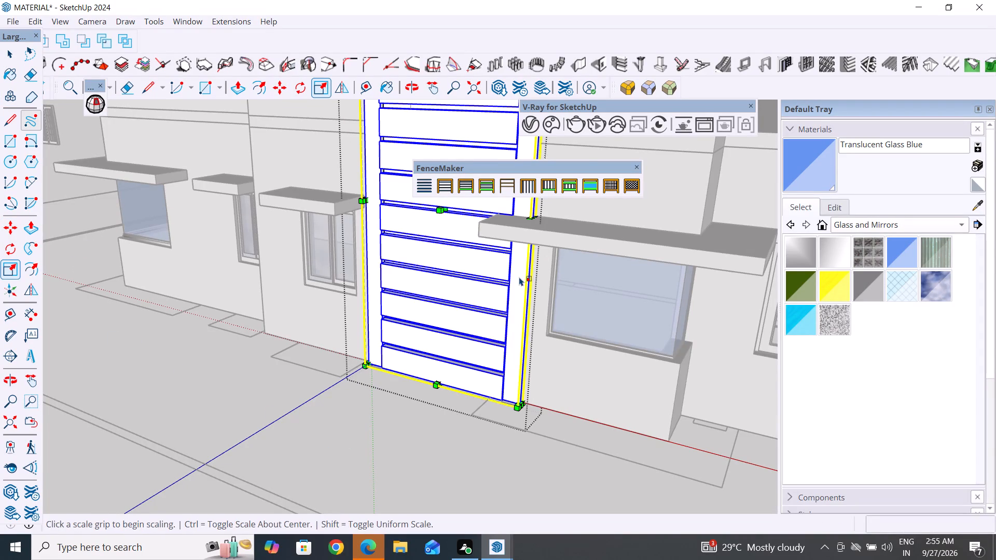
scroll(519, 277, down, 4)
scroll(481, 333, down, 4)
middle_drag(480, 349, 577, 361)
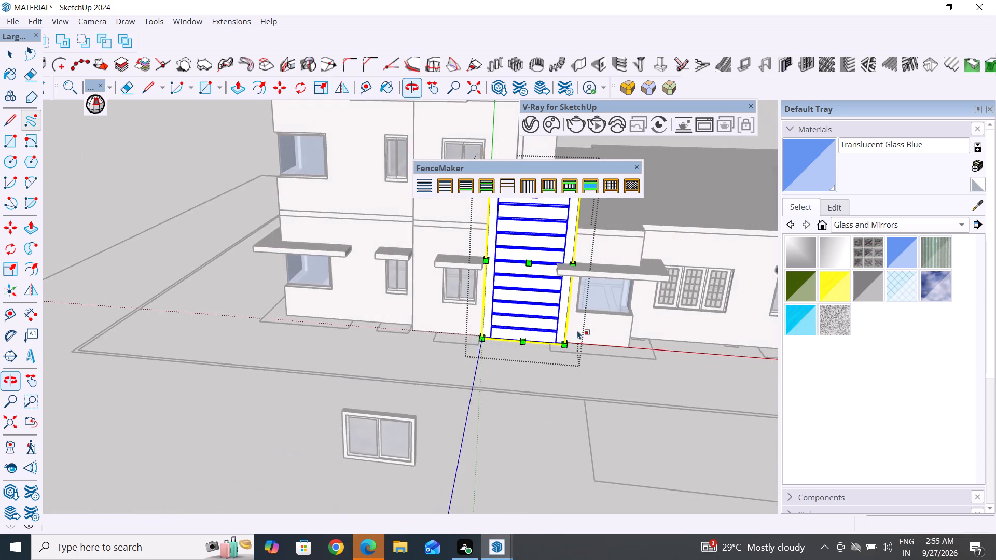
scroll(573, 261, up, 12)
middle_drag(592, 278, 501, 304)
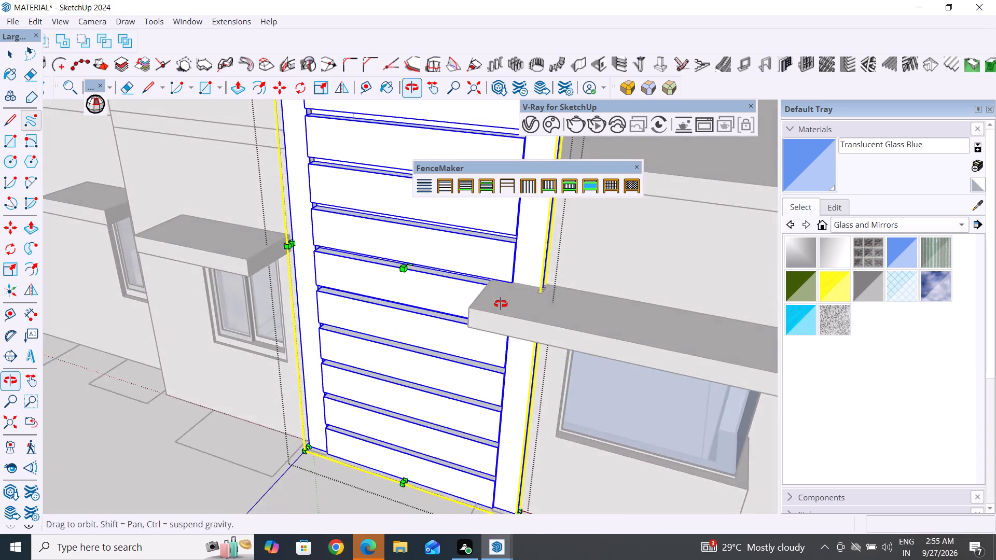
middle_drag(501, 304, 473, 311)
scroll(549, 299, up, 9)
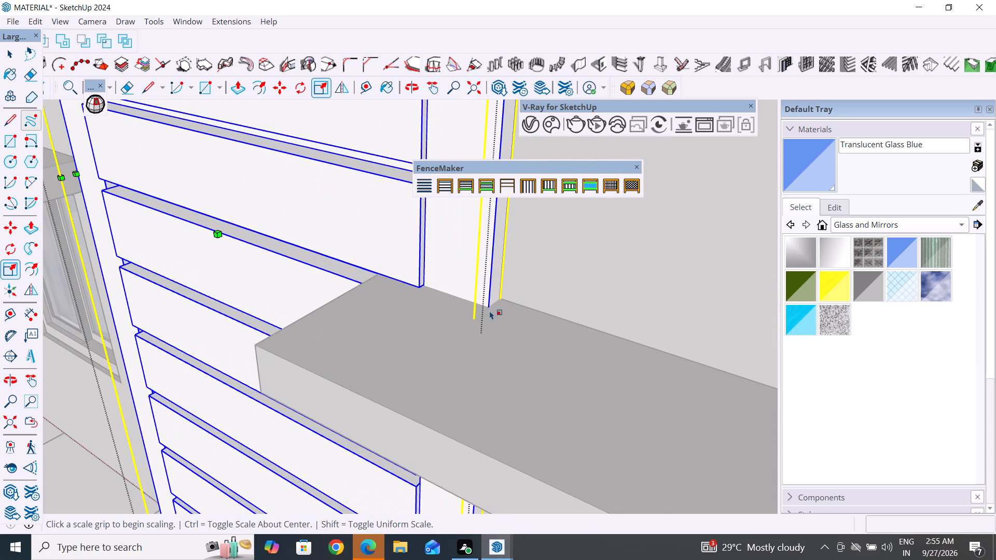
click(495, 307)
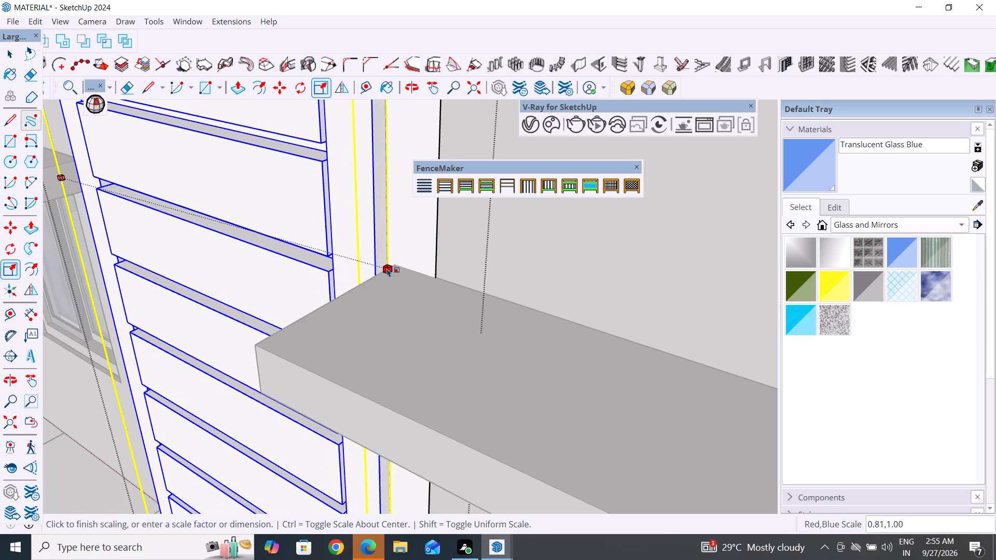
click(390, 264)
middle_drag(520, 332, 626, 315)
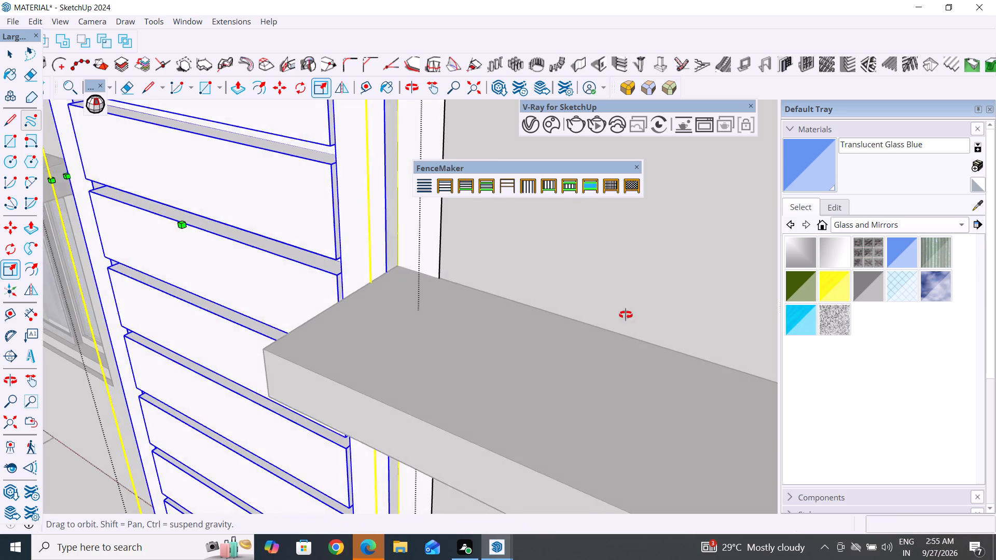
Close the door group and examine how the scaled surround meets the window canopy and front wall.
middle_drag(626, 315, 475, 324)
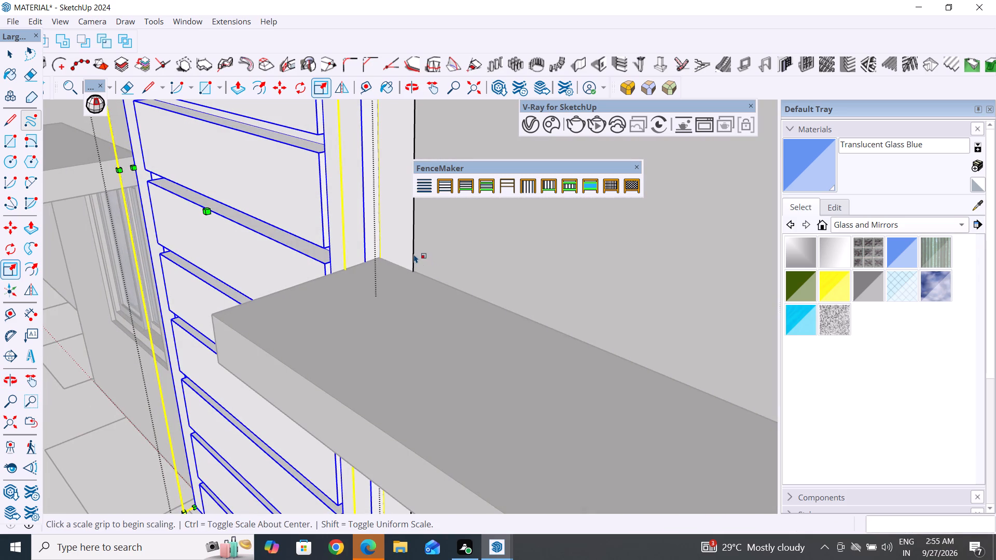
click(414, 254)
click(8, 53)
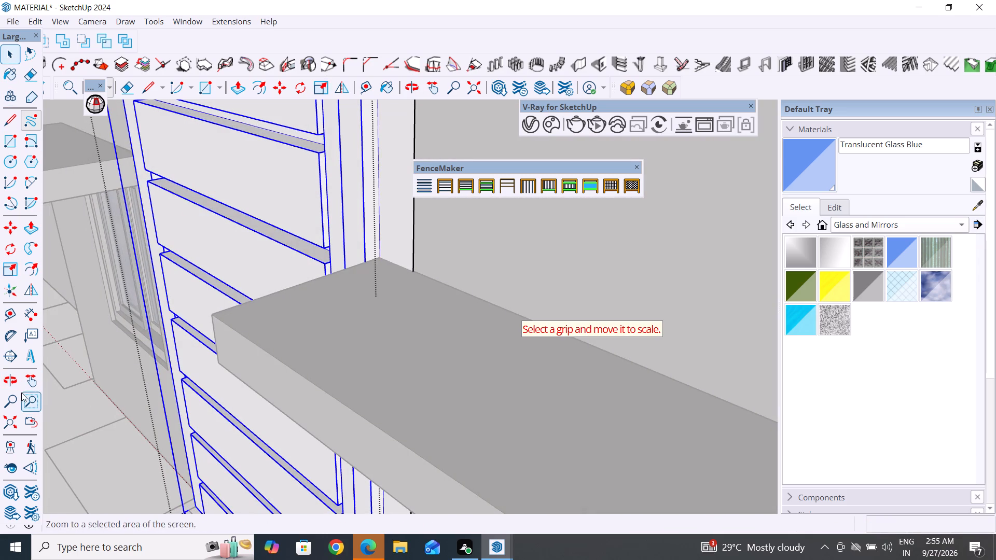
double_click(96, 470)
scroll(616, 319, down, 4)
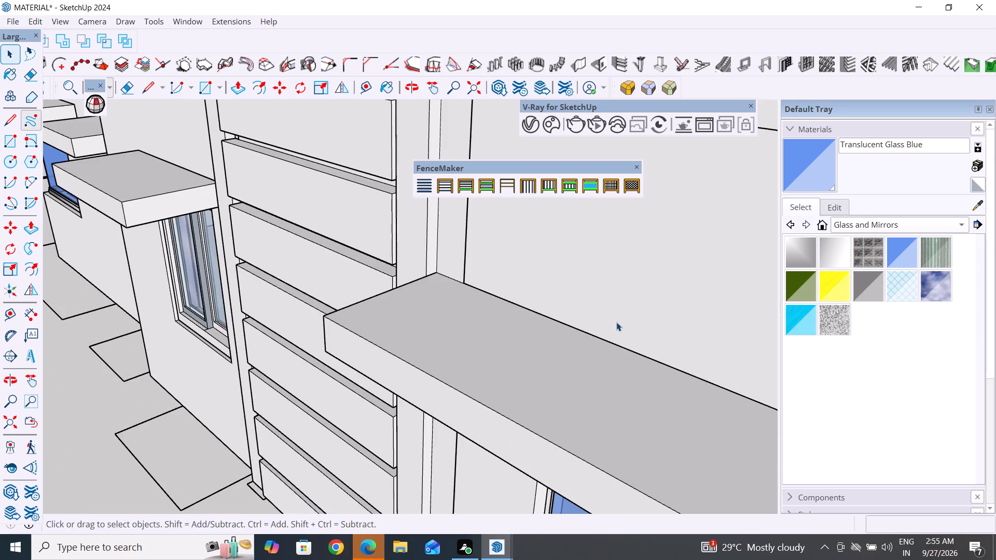
middle_drag(524, 373, 679, 314)
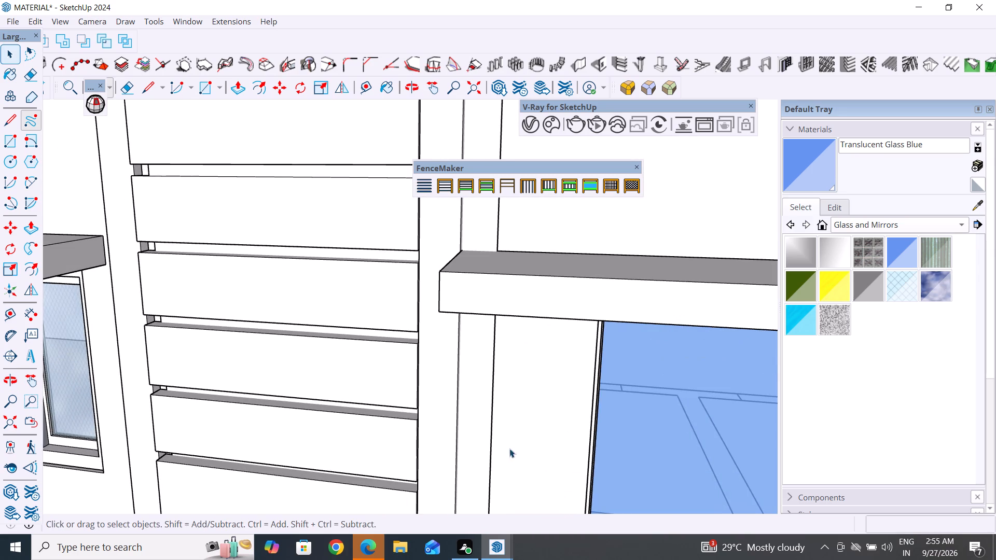
click(492, 426)
middle_drag(507, 450, 444, 509)
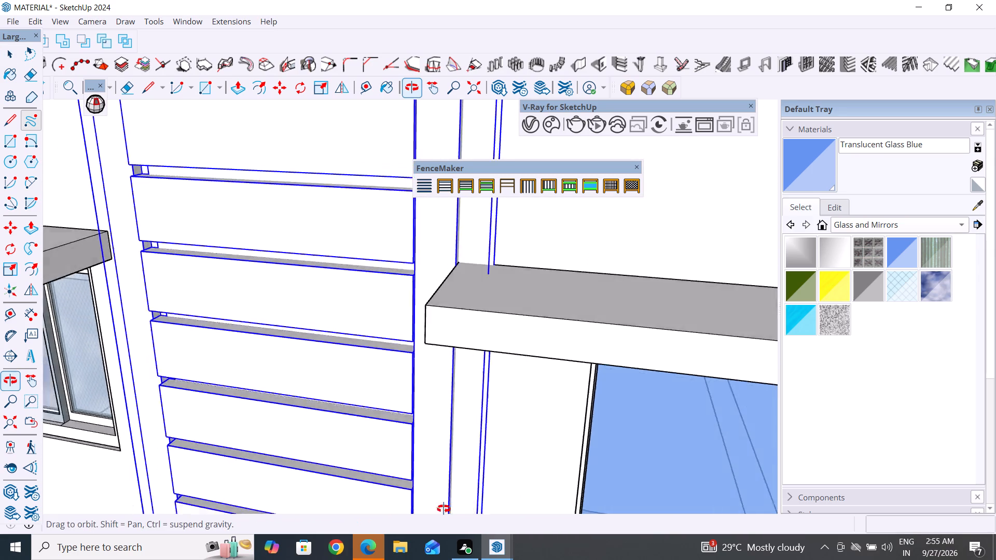
middle_drag(444, 509, 569, 478)
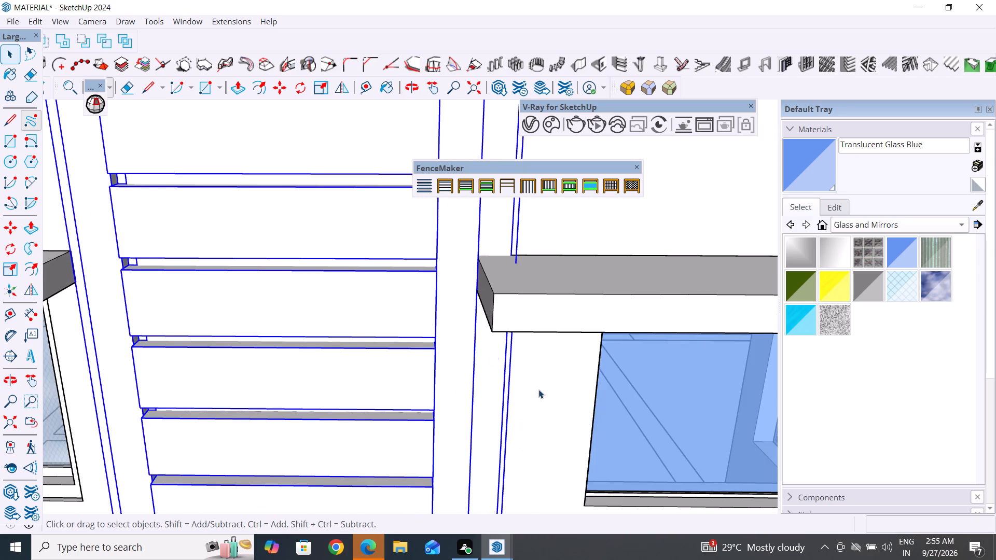
scroll(466, 331, down, 15)
click(404, 457)
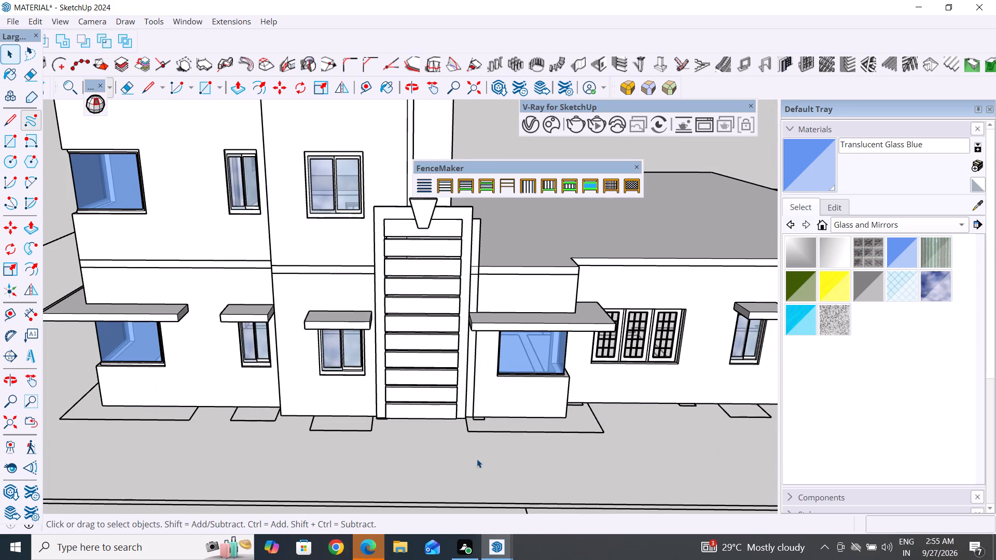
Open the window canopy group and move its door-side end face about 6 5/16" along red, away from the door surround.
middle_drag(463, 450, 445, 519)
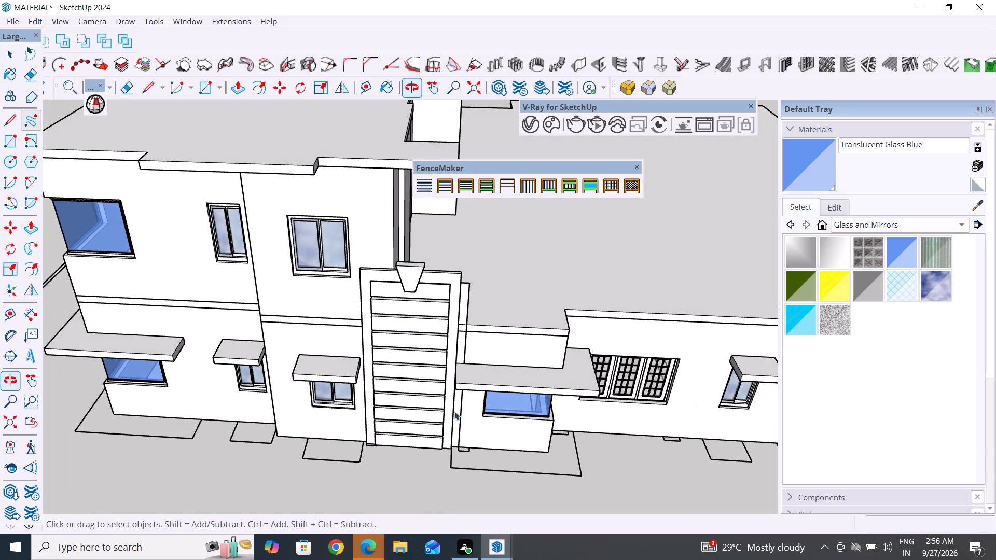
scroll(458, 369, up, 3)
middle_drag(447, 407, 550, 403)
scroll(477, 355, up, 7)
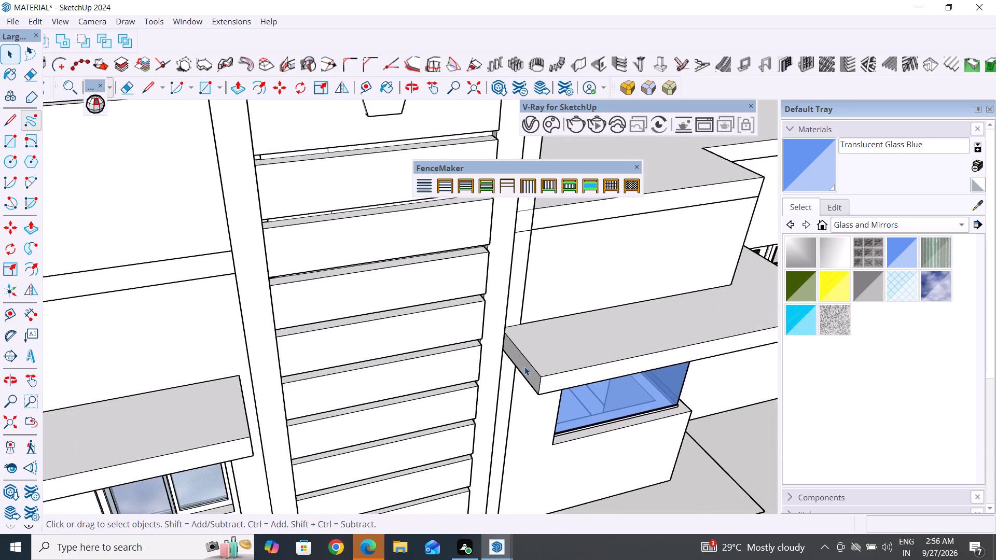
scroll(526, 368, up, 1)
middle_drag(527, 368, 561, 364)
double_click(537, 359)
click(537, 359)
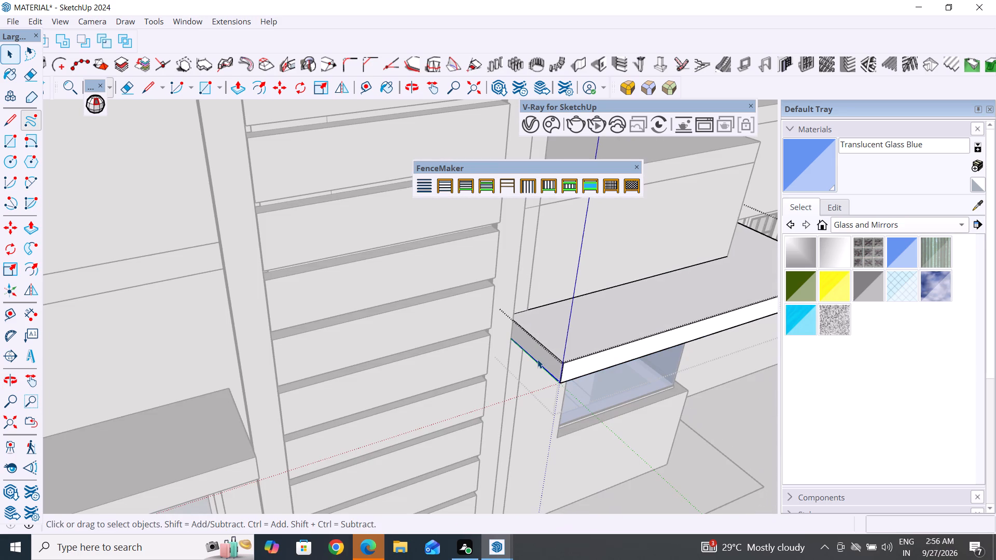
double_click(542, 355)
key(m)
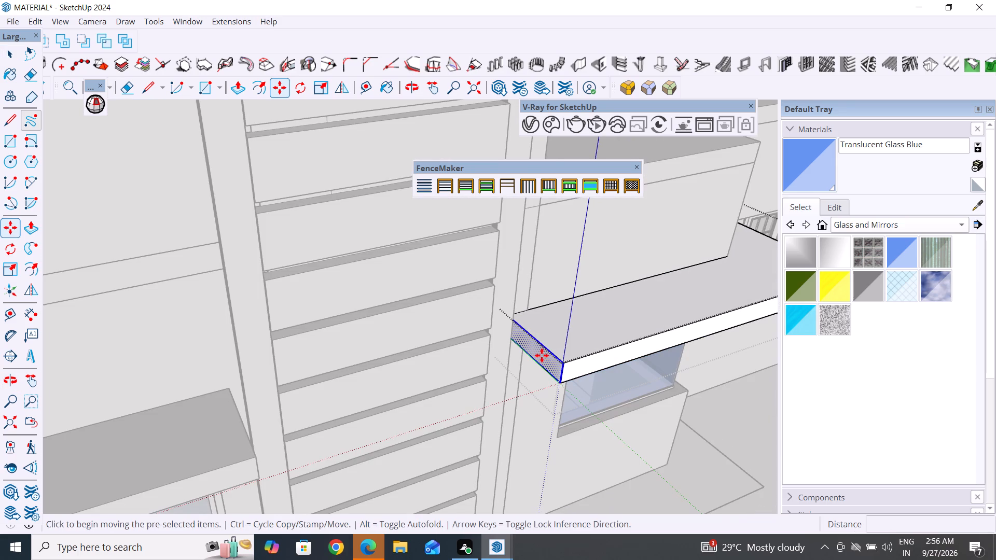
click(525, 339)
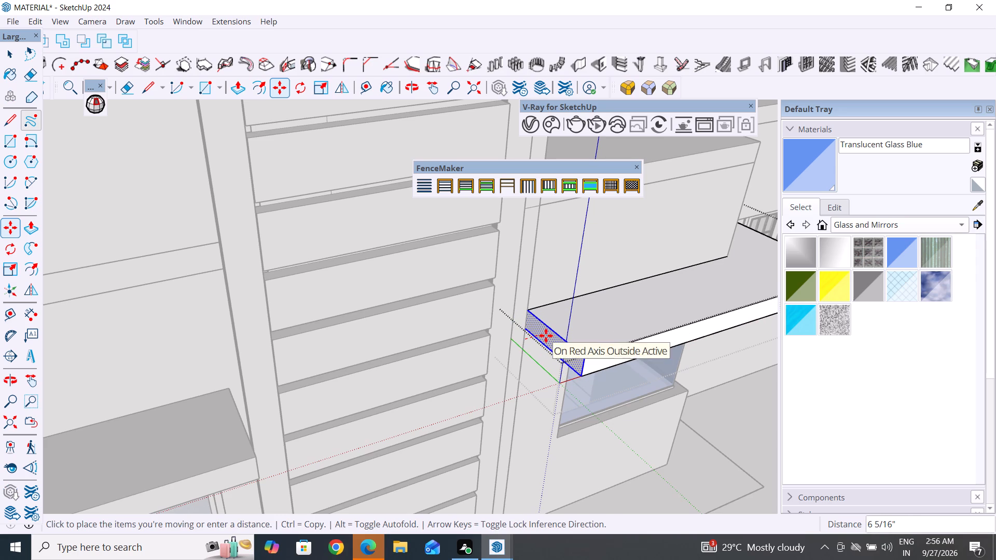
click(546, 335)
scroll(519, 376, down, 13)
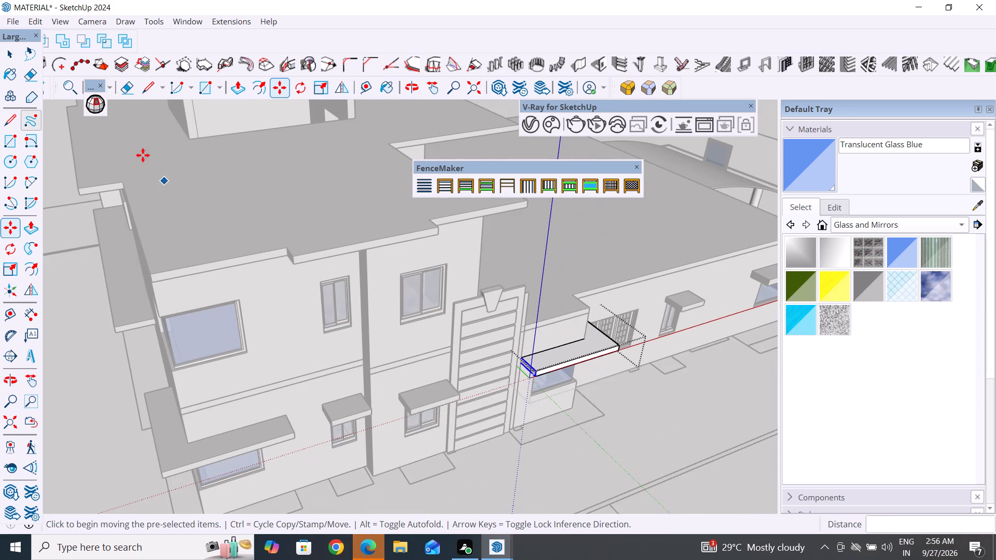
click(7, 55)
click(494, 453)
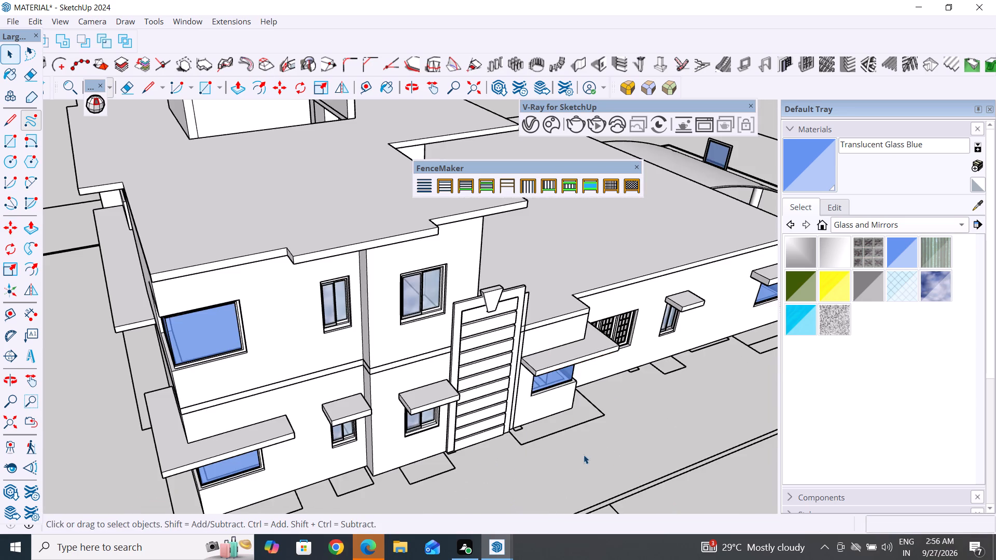
Examine the canopy end and the door surround from several angles along the front wall.
middle_drag(583, 454, 349, 429)
scroll(347, 385, up, 5)
scroll(388, 353, up, 1)
middle_drag(408, 353, 367, 353)
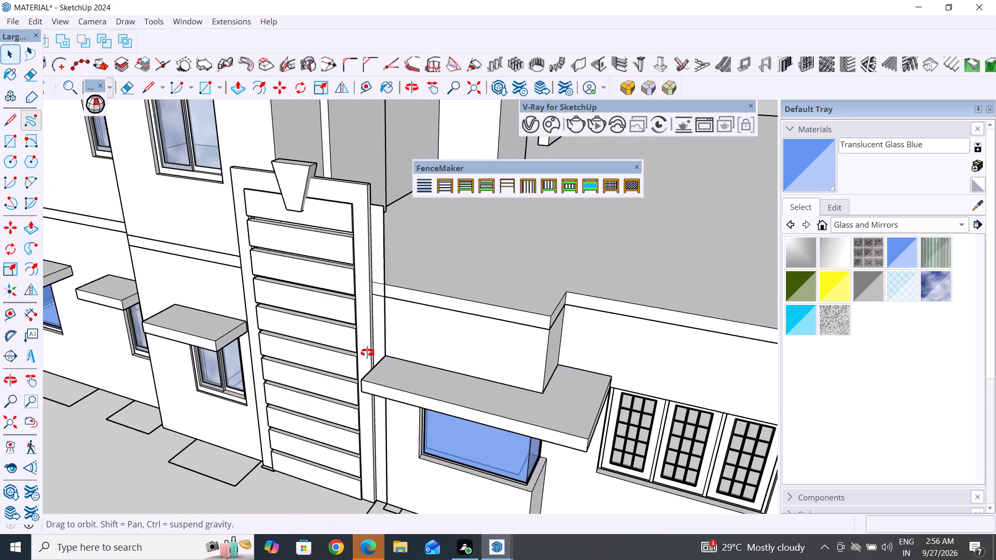
middle_drag(367, 353, 3, 519)
middle_drag(289, 261, 238, 225)
scroll(287, 259, up, 1)
middle_drag(261, 281, 878, 290)
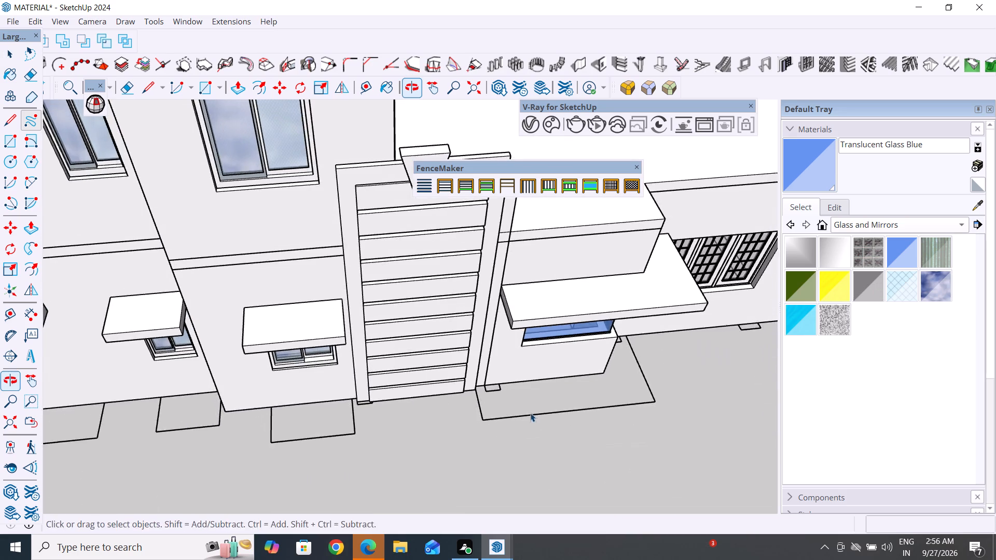
middle_drag(533, 410, 515, 287)
Undo the canopy end-face move and the scaling of the door surround and panels, and leave group editing.
key(ctrl+z)
ctrl+click(402, 410)
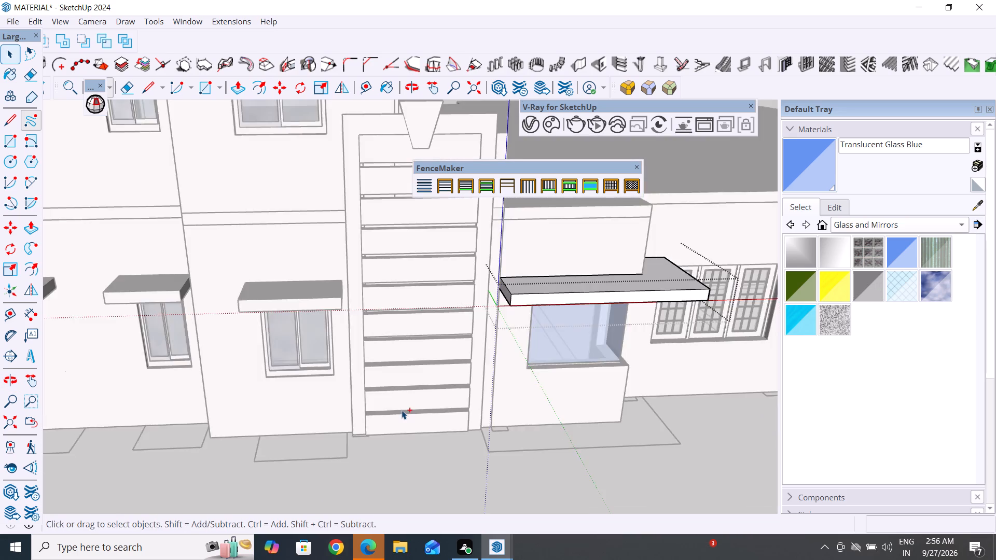
key(ctrl+z)
key(ctrl+z)
key(ctrl+z)
key(ctrl+z)
key(ctrl+z)
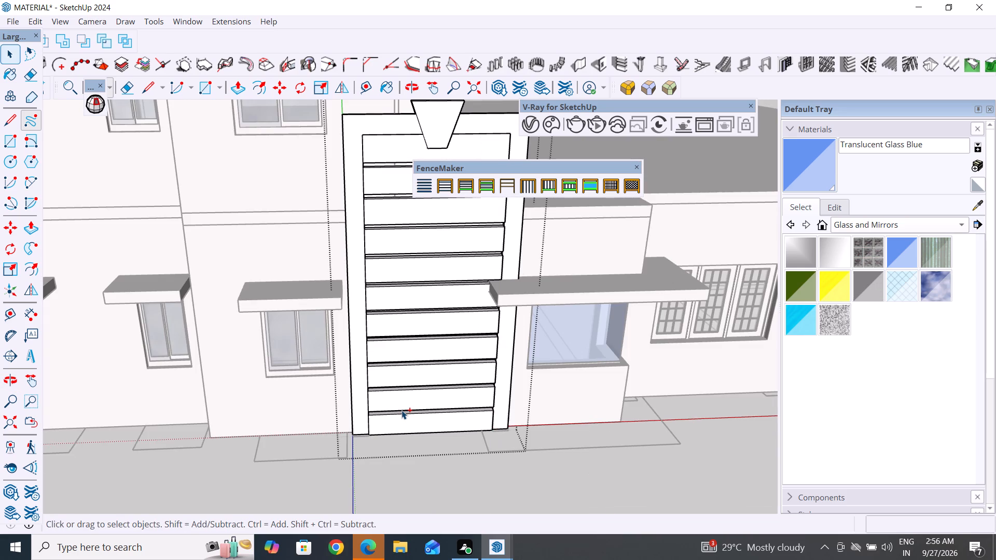
middle_drag(467, 311, 581, 345)
click(641, 458)
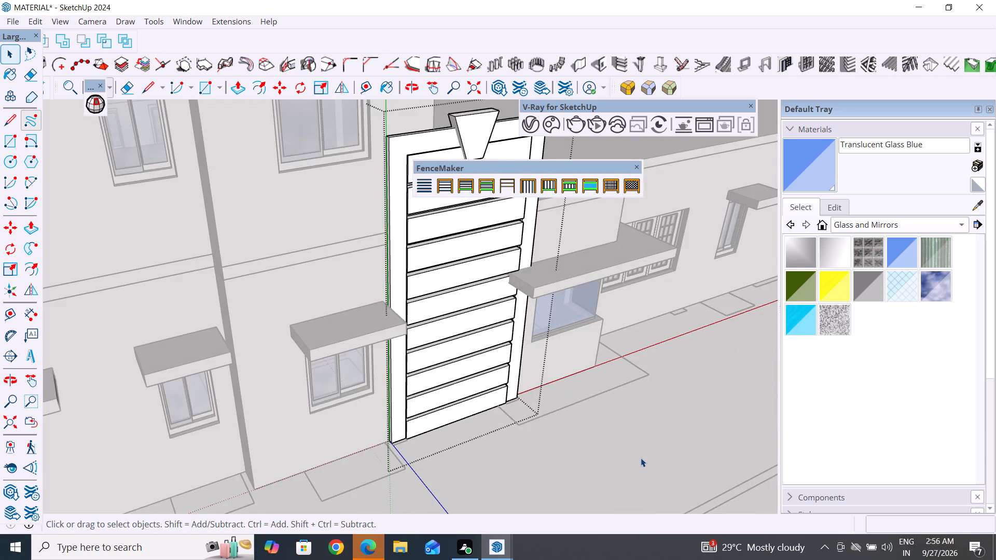
Open the window canopy group and move its door-side end face about 1' 3 1/16" along red, to the door surround's outer edge.
scroll(513, 356, up, 4)
middle_drag(552, 285, 560, 288)
click(534, 264)
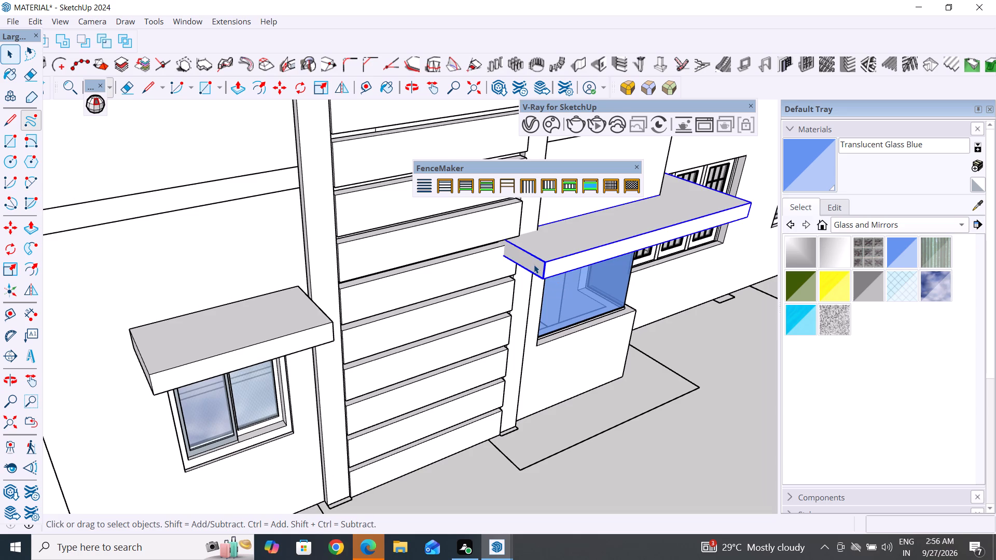
click(534, 264)
double_click(534, 264)
click(534, 264)
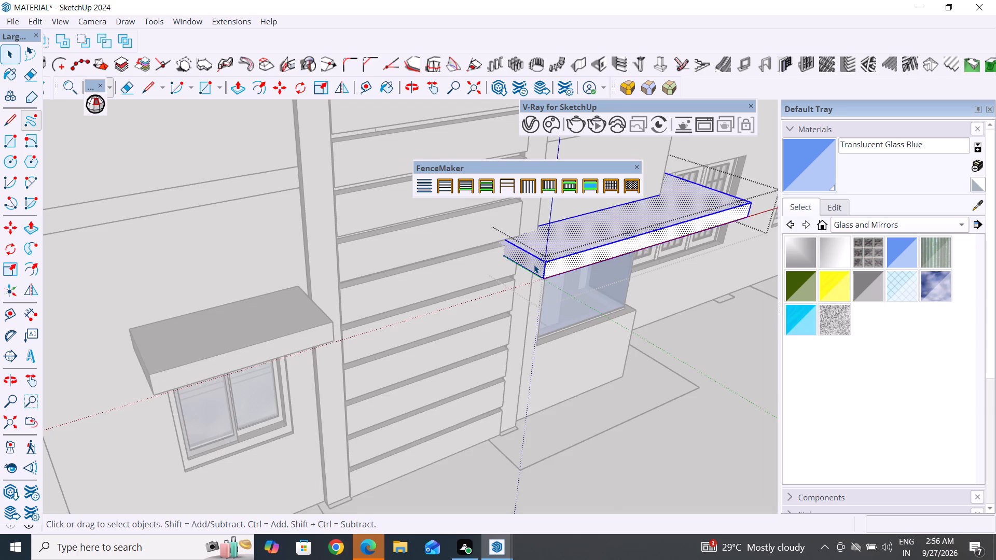
click(534, 264)
key(m)
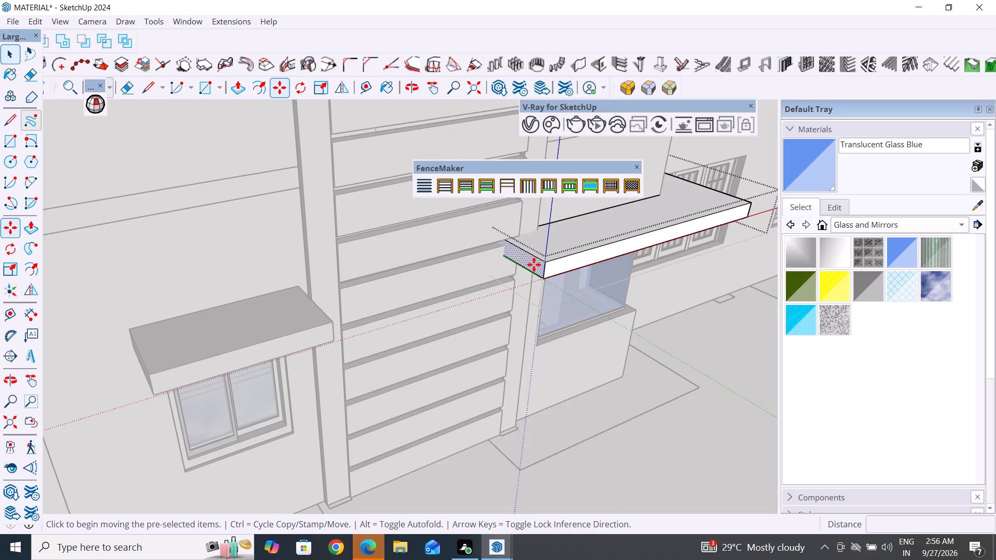
scroll(534, 264, up, 5)
scroll(533, 215, up, 4)
click(463, 256)
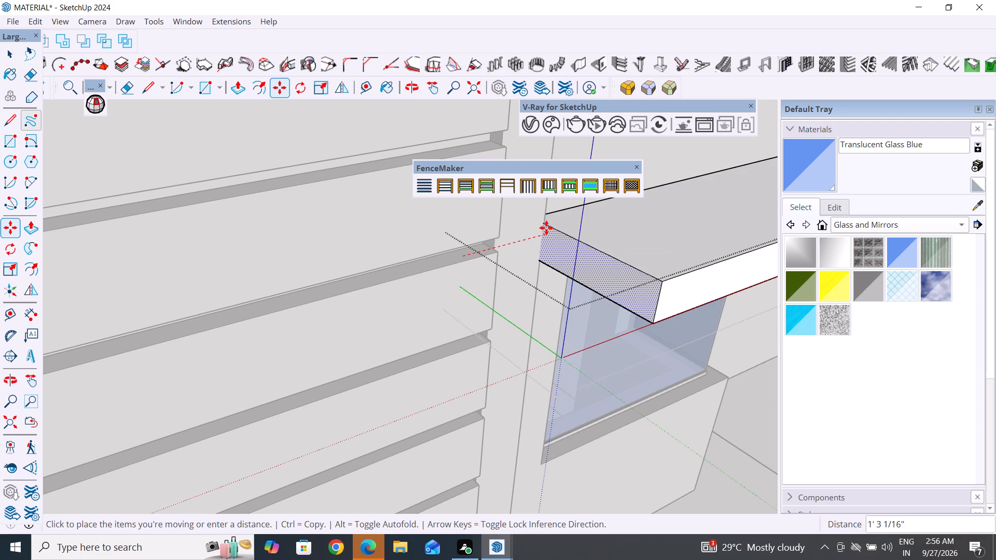
click(546, 228)
Nudge the canopy's end face in small moves, the first about 7/16", to align it with the door surround's outer edge.
middle_drag(573, 314, 432, 381)
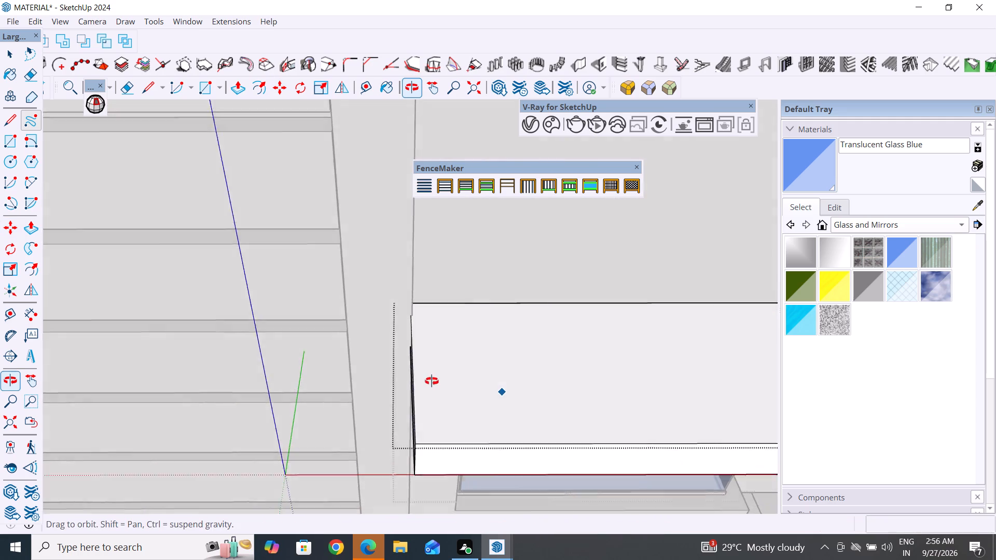
middle_drag(432, 381, 431, 382)
middle_drag(402, 363, 551, 327)
scroll(492, 318, up, 4)
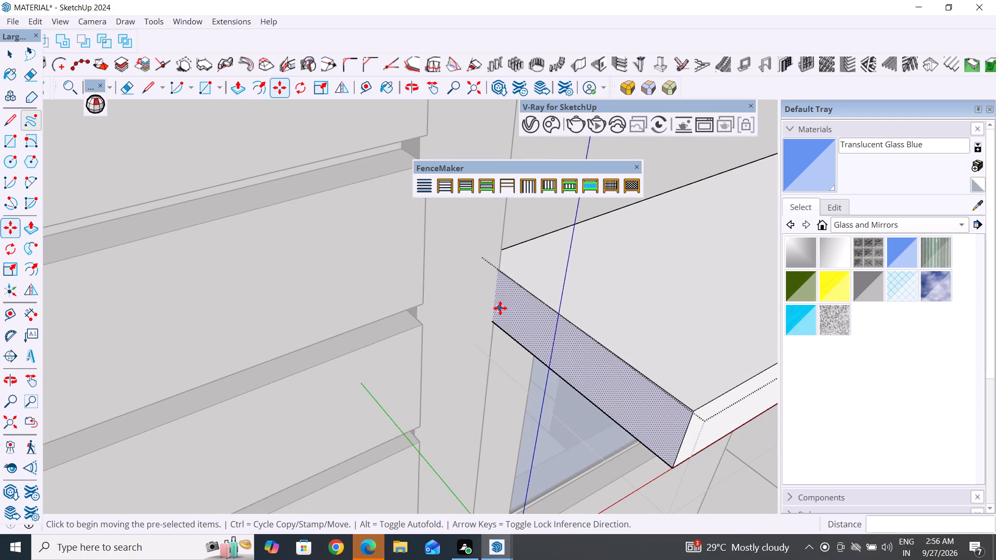
click(500, 308)
click(503, 305)
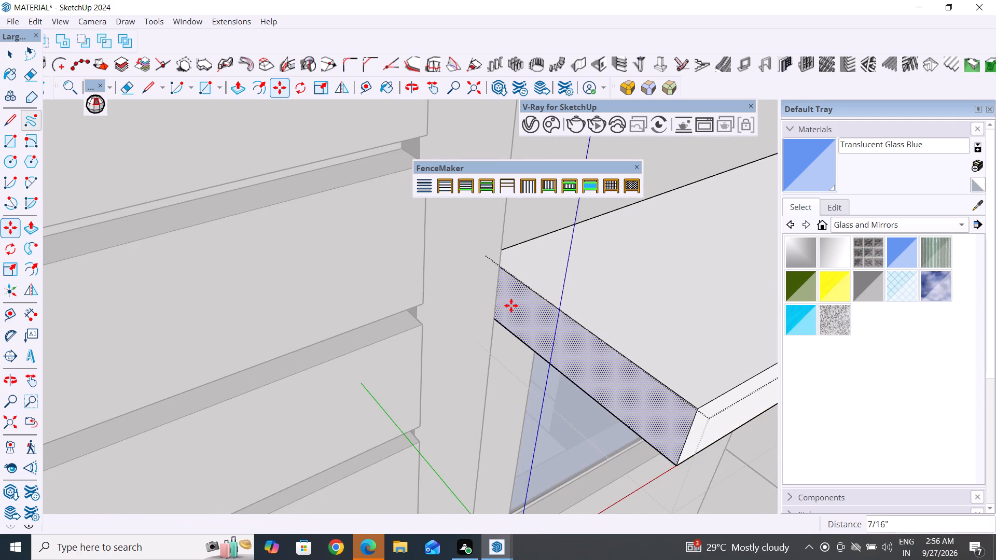
middle_drag(588, 307, 492, 377)
scroll(446, 379, up, 8)
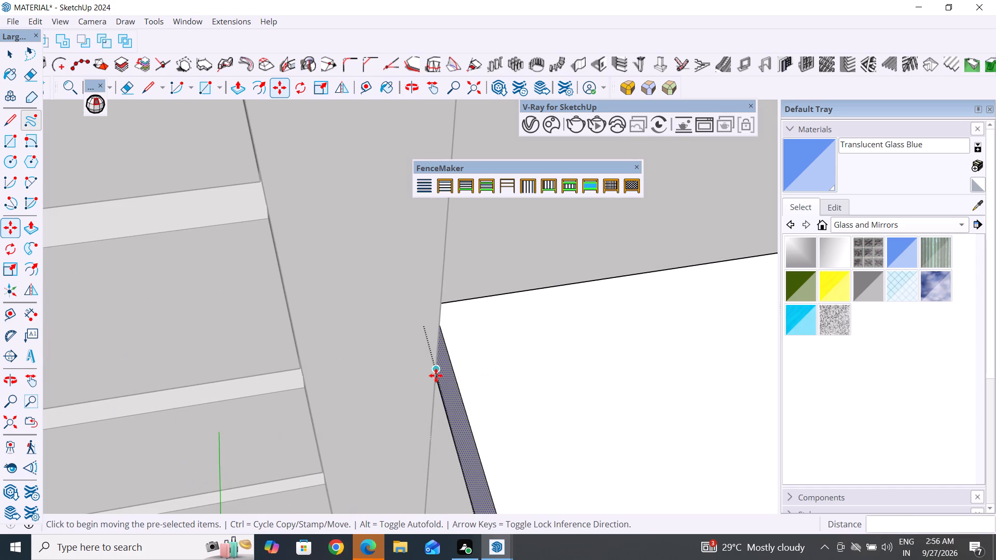
click(446, 371)
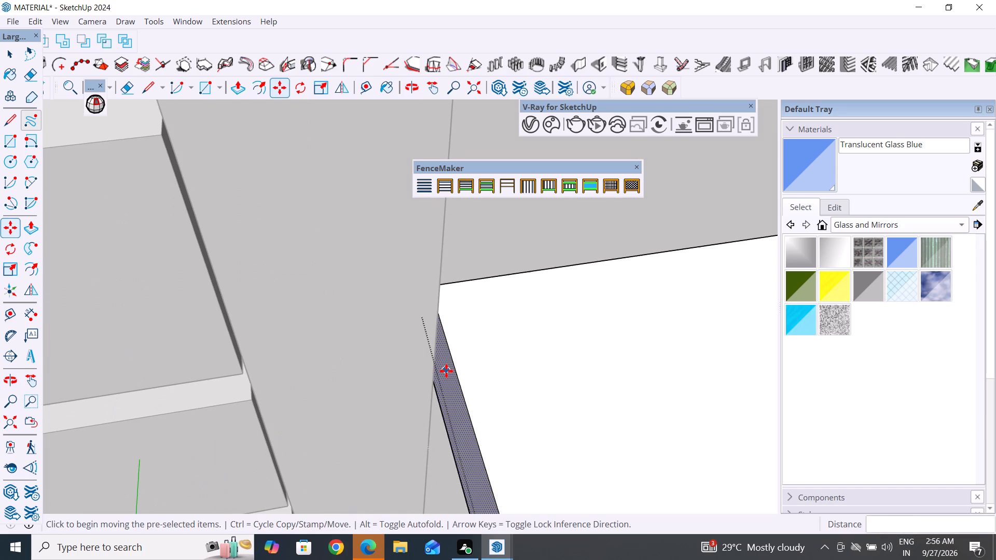
click(442, 371)
Examine the shortened canopy's fit beside the door surround and leave the canopy group.
scroll(566, 257, down, 14)
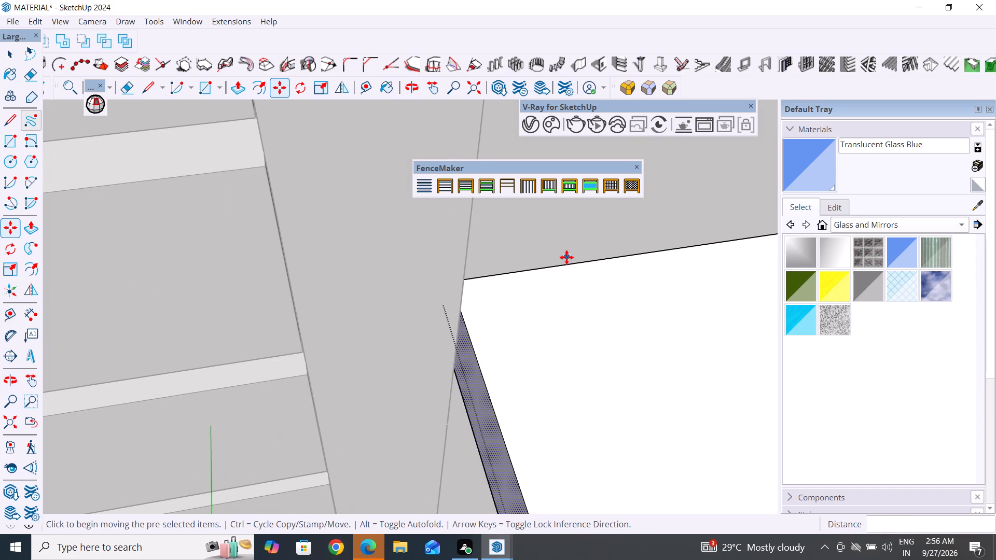
scroll(566, 257, down, 13)
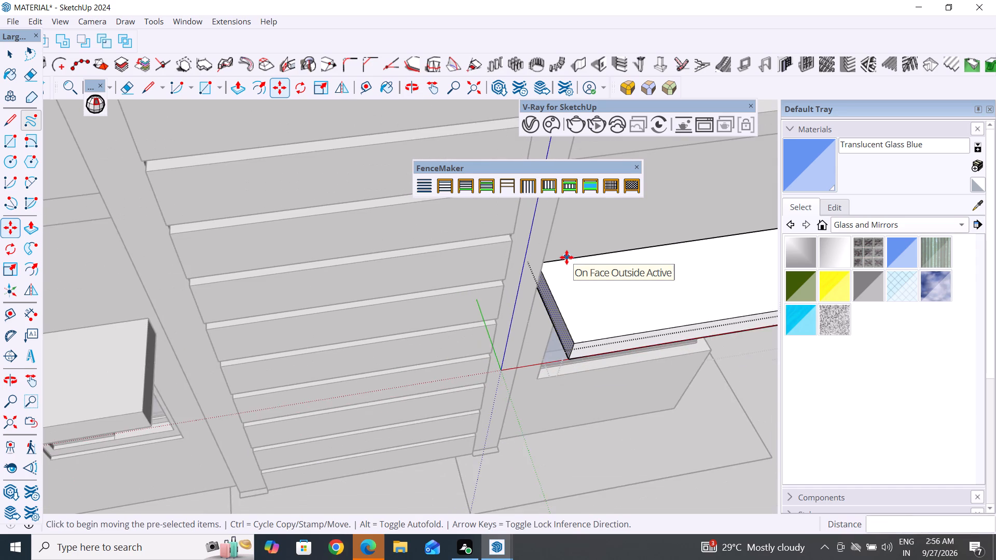
scroll(385, 388, down, 7)
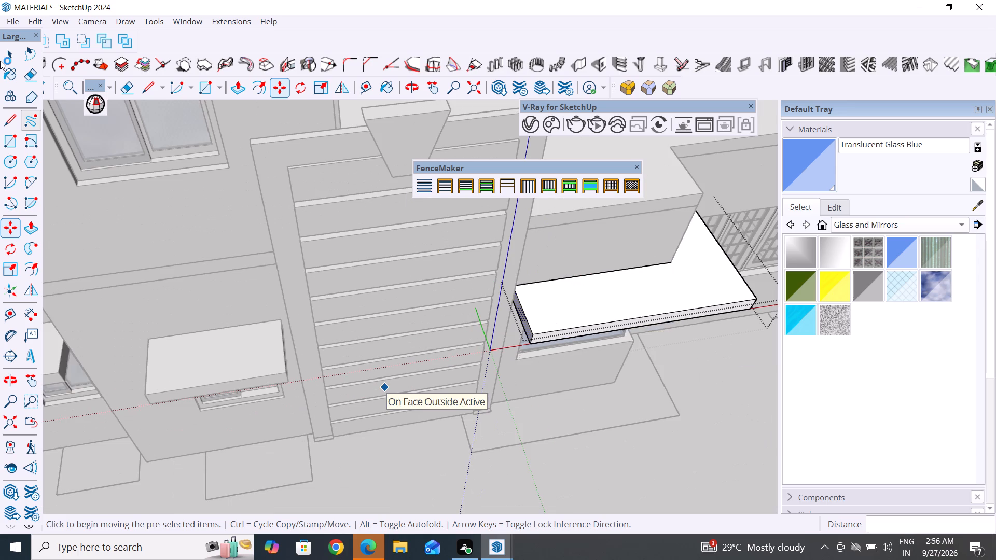
click(8, 58)
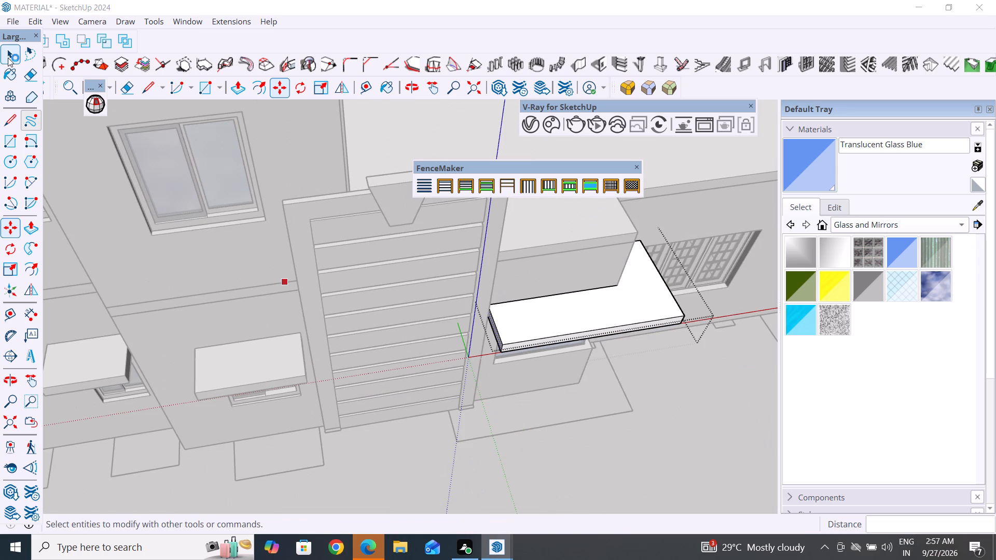
scroll(389, 445, down, 4)
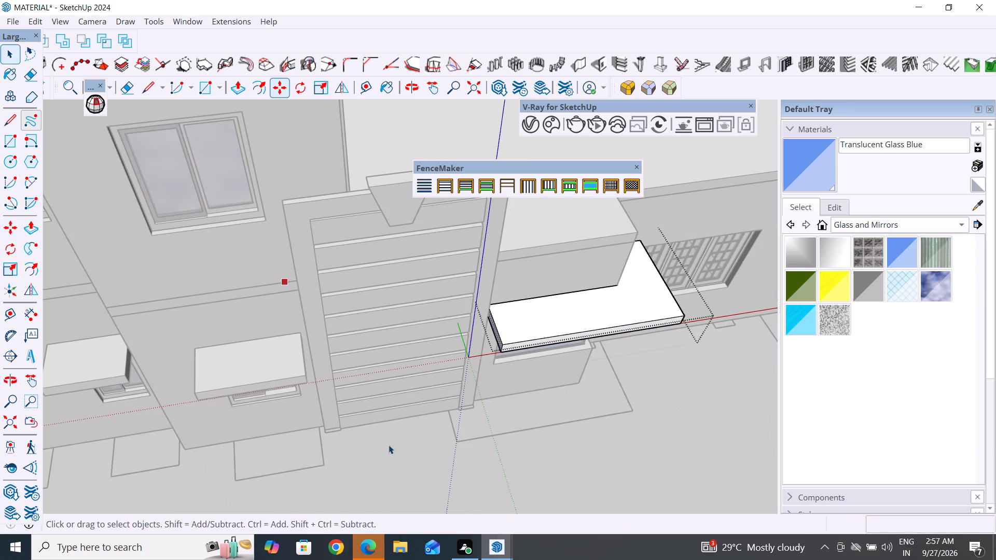
middle_drag(609, 421, 544, 359)
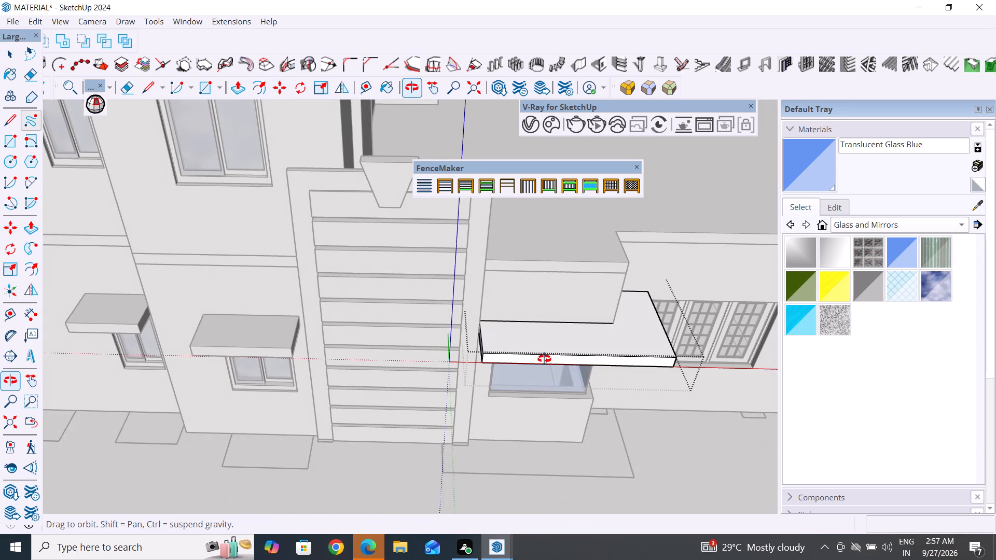
middle_drag(544, 359, 593, 258)
click(608, 512)
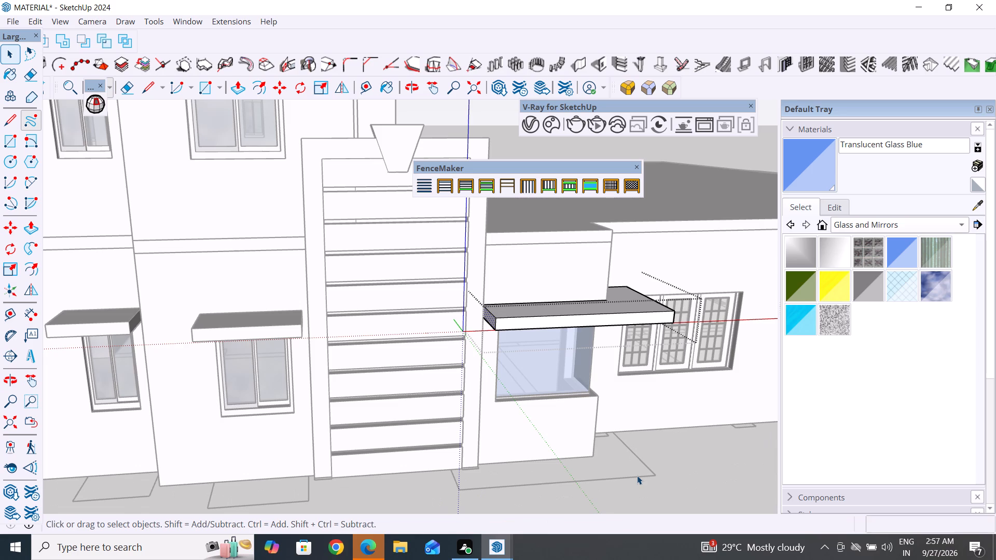
Examine the door group and trimmed canopy against the front facade, up close and in the whole building.
click(637, 475)
middle_drag(652, 425, 610, 431)
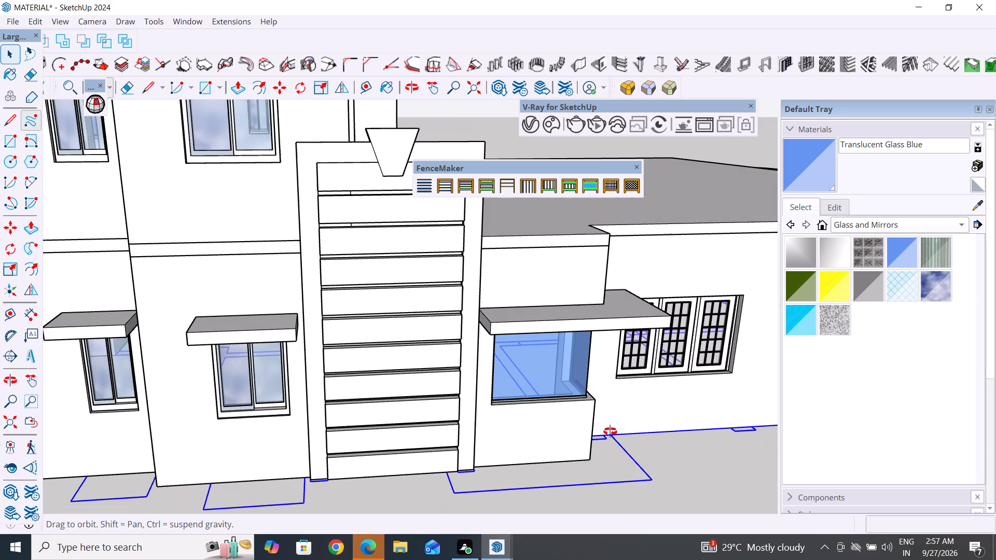
middle_drag(610, 431, 503, 433)
scroll(513, 432, down, 9)
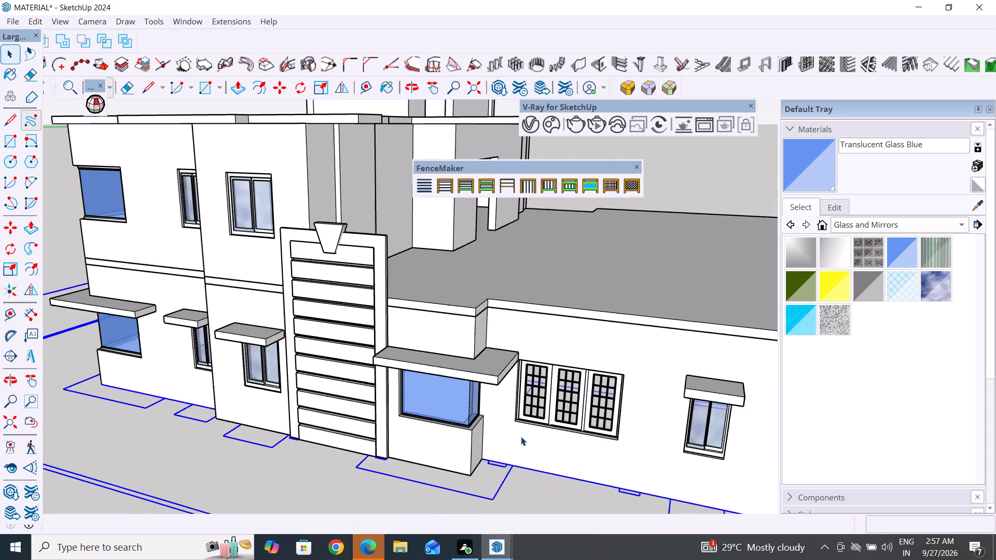
scroll(521, 437, down, 13)
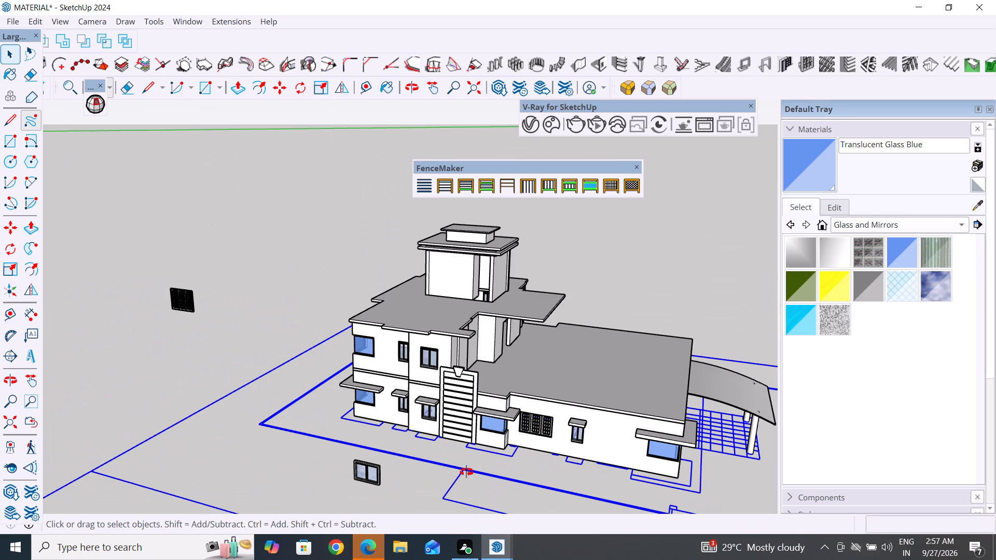
middle_drag(363, 451, 644, 460)
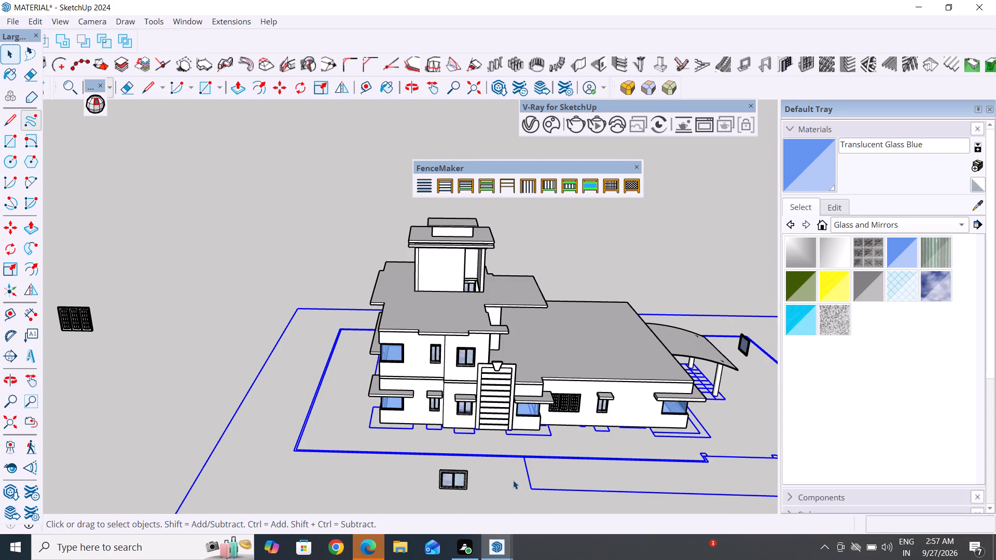
ctrl+click(503, 468)
ctrl+click(493, 409)
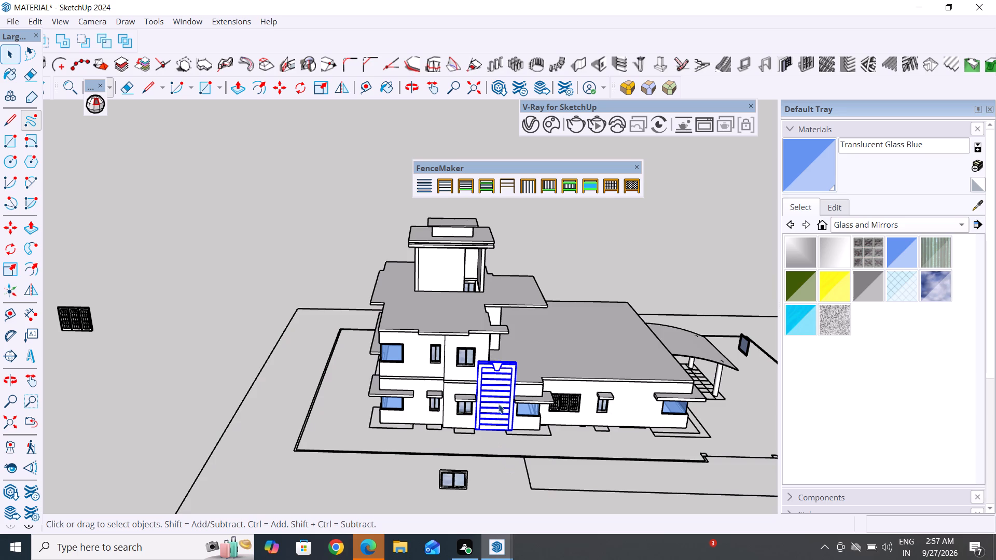
ctrl+click(559, 353)
ctrl+click(433, 313)
Examine the 2D front elevation drawing beside the model, comparing its door surround, windows and slotted wall panel.
ctrl+scroll(352, 368, down, 3)
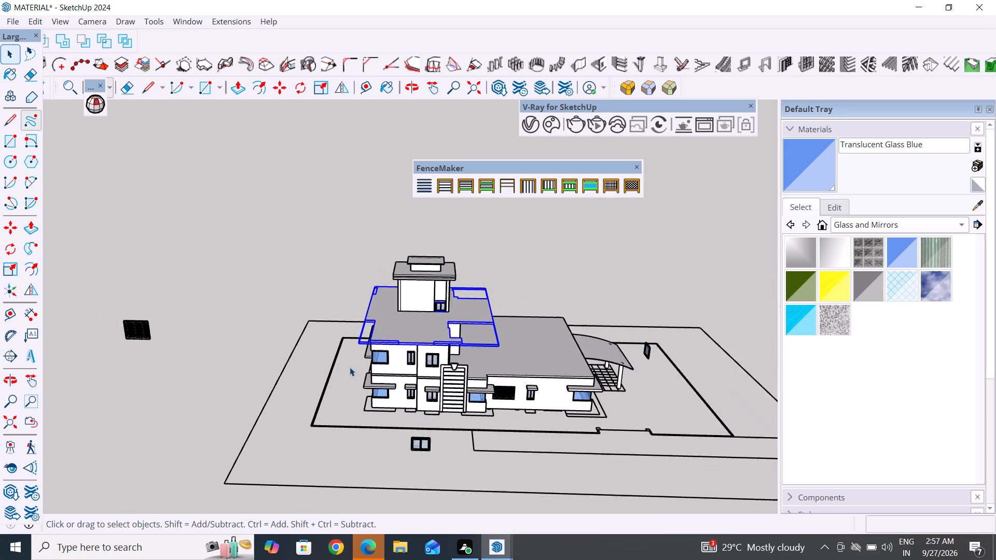
ctrl+scroll(350, 367, down, 12)
ctrl+middle_drag(578, 401, 571, 462)
ctrl+scroll(561, 395, up, 15)
ctrl+scroll(549, 358, down, 16)
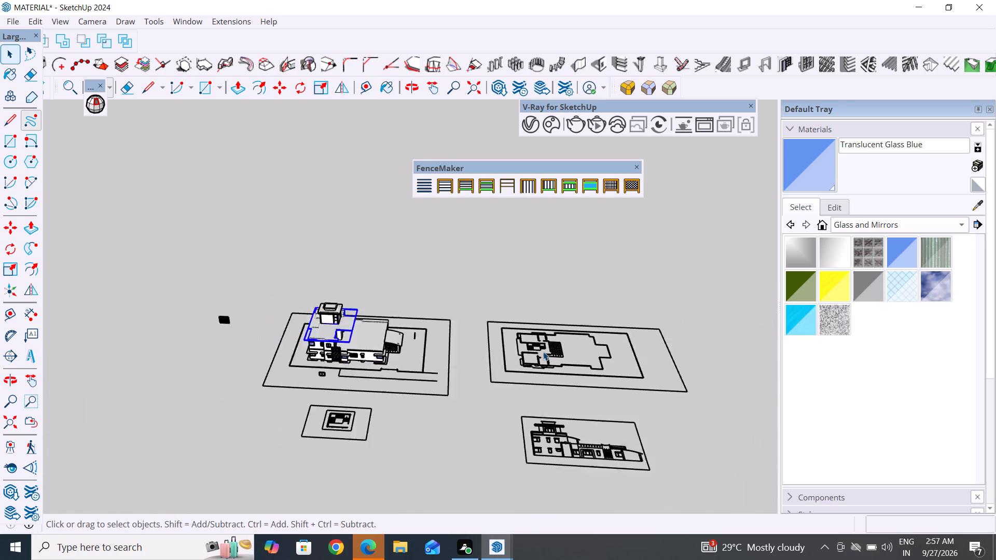
ctrl+scroll(543, 352, down, 1)
ctrl+middle_drag(562, 471, 565, 551)
ctrl+scroll(546, 473, up, 12)
ctrl+middle_drag(569, 427, 579, 487)
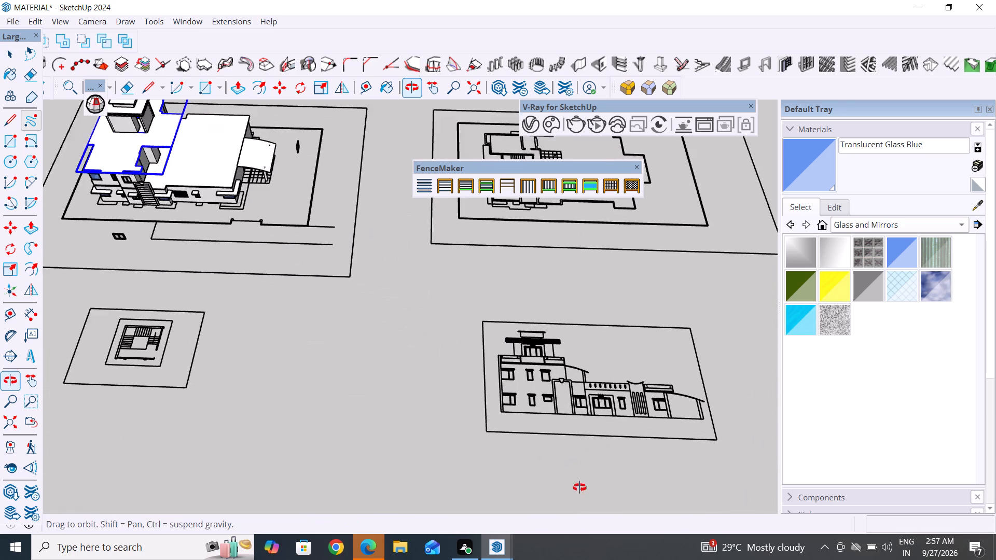
ctrl+middle_drag(579, 487, 578, 503)
ctrl+scroll(566, 467, up, 4)
ctrl+scroll(724, 411, up, 3)
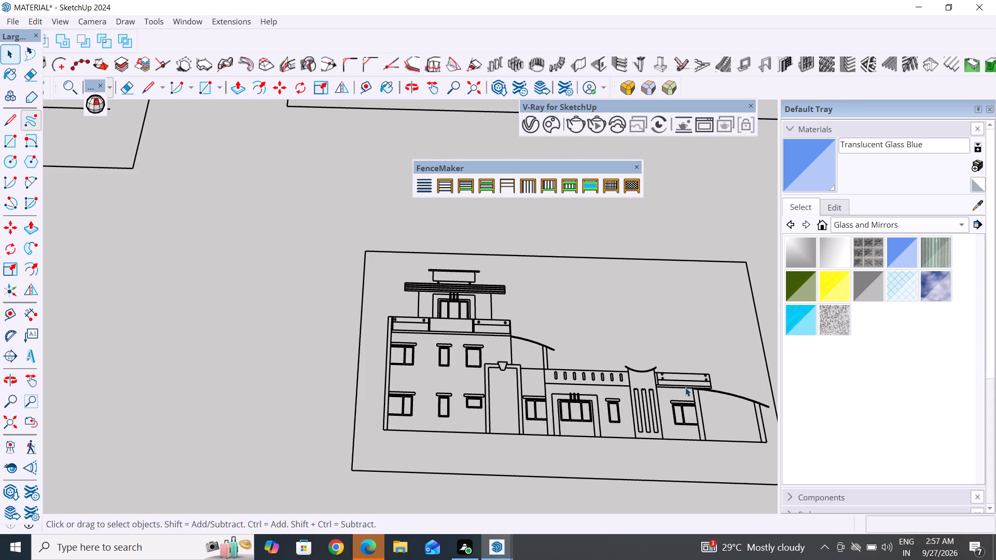
ctrl+scroll(647, 425, up, 5)
ctrl+scroll(472, 342, down, 6)
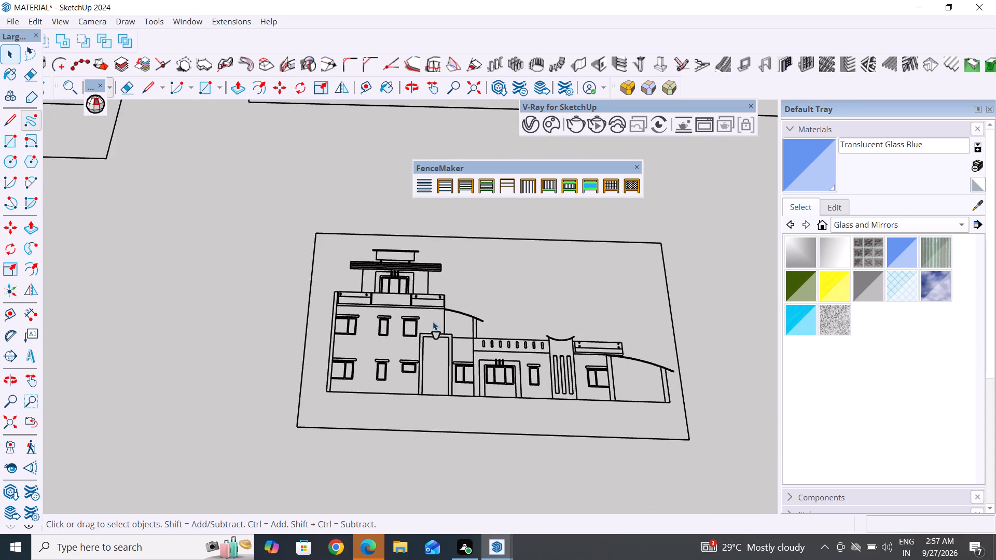
ctrl+scroll(433, 321, down, 3)
ctrl+middle_drag(509, 364, 492, 488)
ctrl+scroll(509, 468, up, 9)
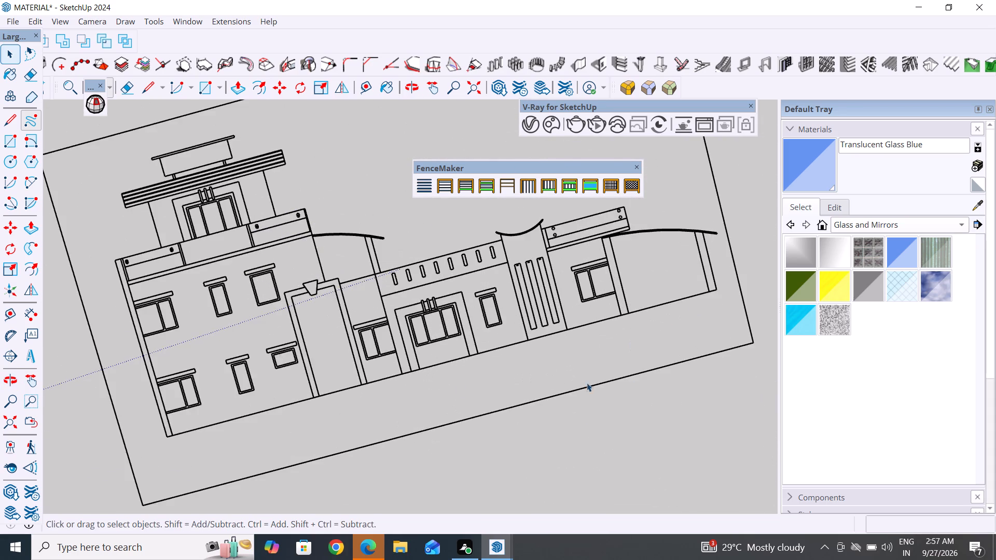
ctrl+scroll(400, 374, down, 10)
ctrl+middle_drag(348, 392, 367, 176)
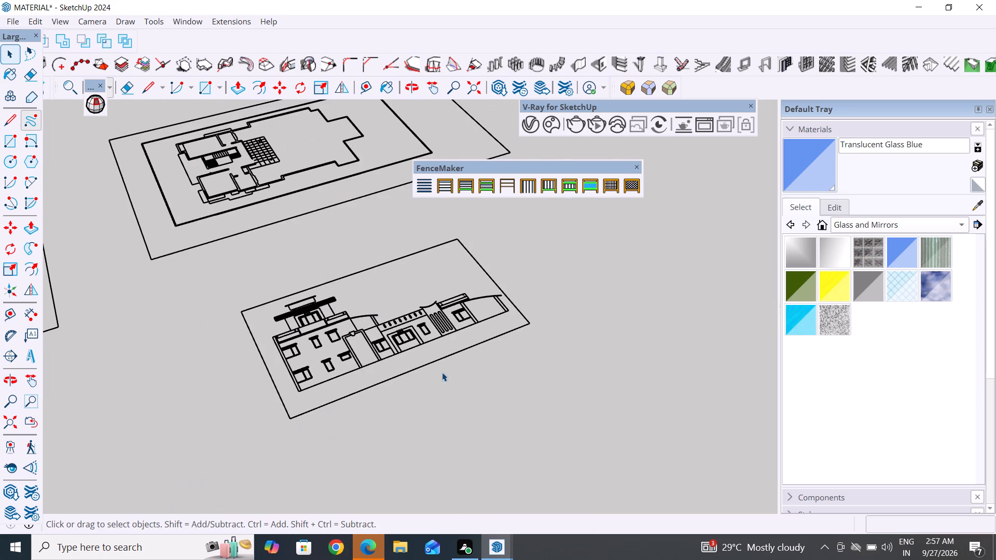
ctrl+middle_drag(309, 421, 231, 262)
ctrl+middle_drag(471, 333, 329, 368)
ctrl+scroll(314, 349, up, 4)
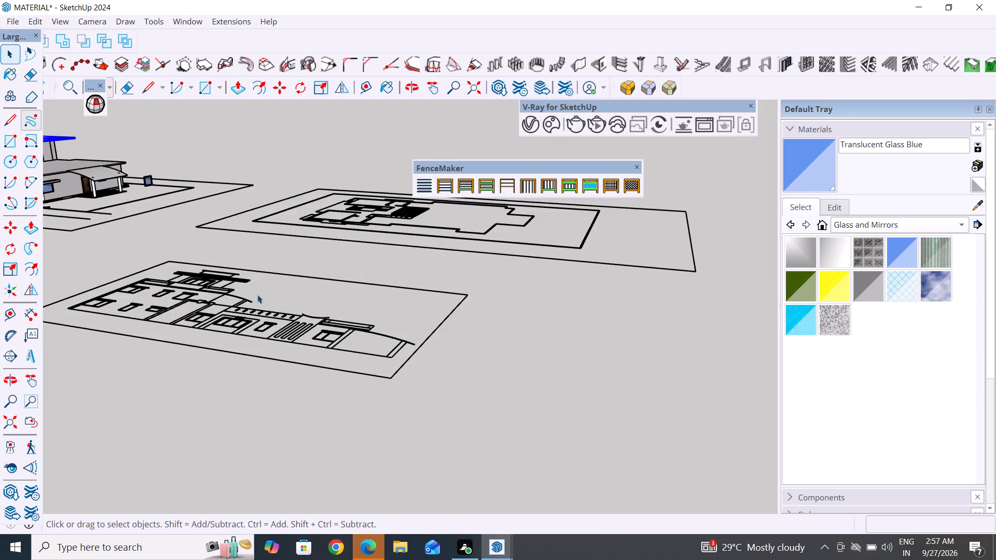
ctrl+scroll(257, 295, up, 6)
ctrl+middle_drag(359, 282, 395, 401)
ctrl+scroll(382, 261, down, 6)
ctrl+scroll(430, 171, down, 5)
ctrl+scroll(424, 289, down, 4)
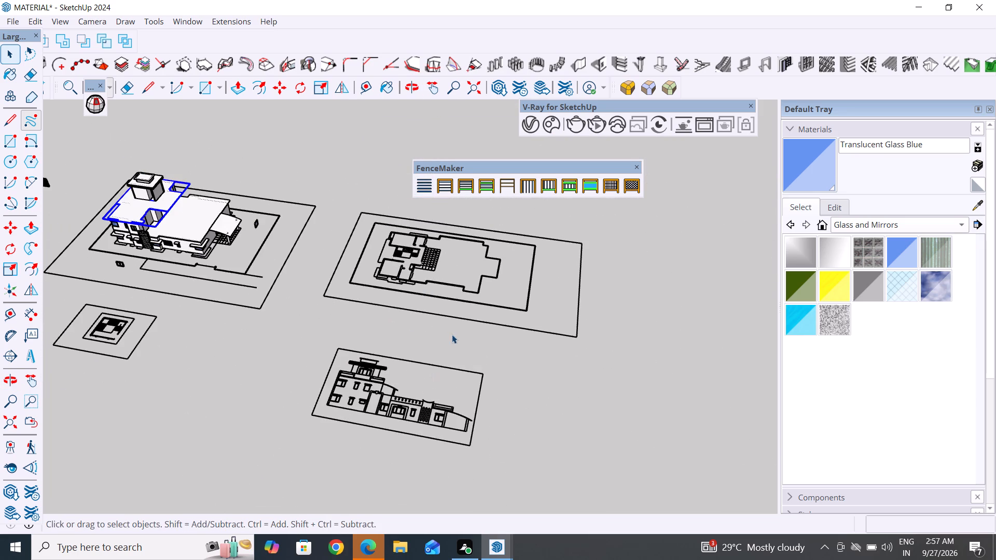
ctrl+middle_drag(453, 343, 474, 469)
ctrl+scroll(432, 258, down, 6)
ctrl+middle_drag(443, 310, 444, 367)
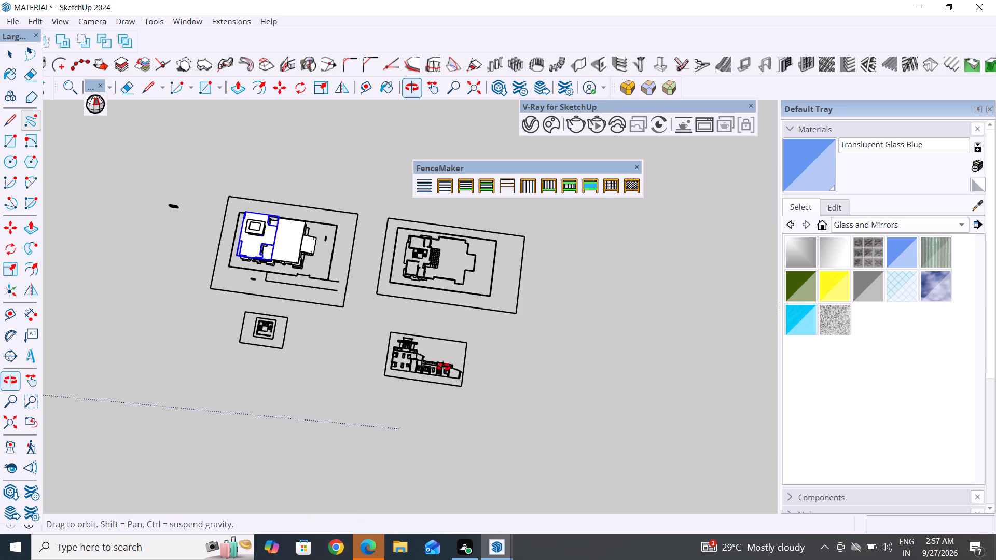
ctrl+middle_drag(444, 367, 441, 390)
ctrl+scroll(426, 385, up, 16)
ctrl+middle_drag(477, 313, 486, 368)
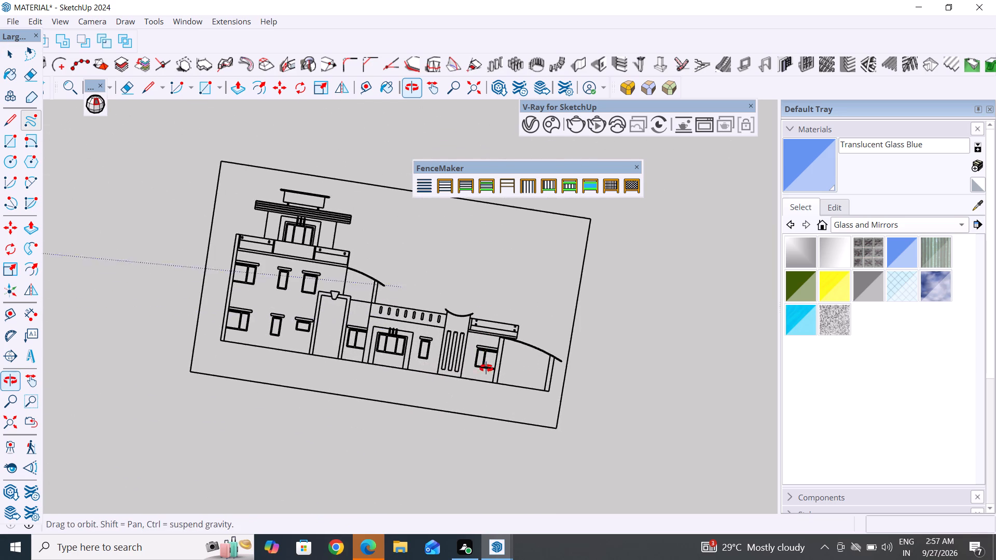
ctrl+middle_drag(486, 368, 492, 396)
ctrl+scroll(436, 385, up, 8)
ctrl+middle_drag(490, 395, 543, 408)
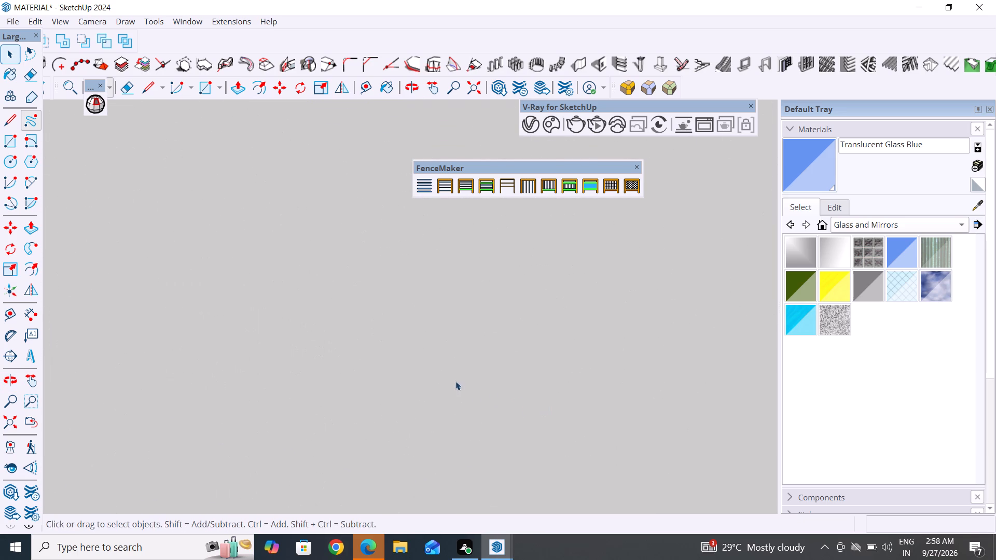
Bring the front elevation drawing back into view and examine its single-storey part around the curved-top panel with three vertical slots.
ctrl+click(6, 432)
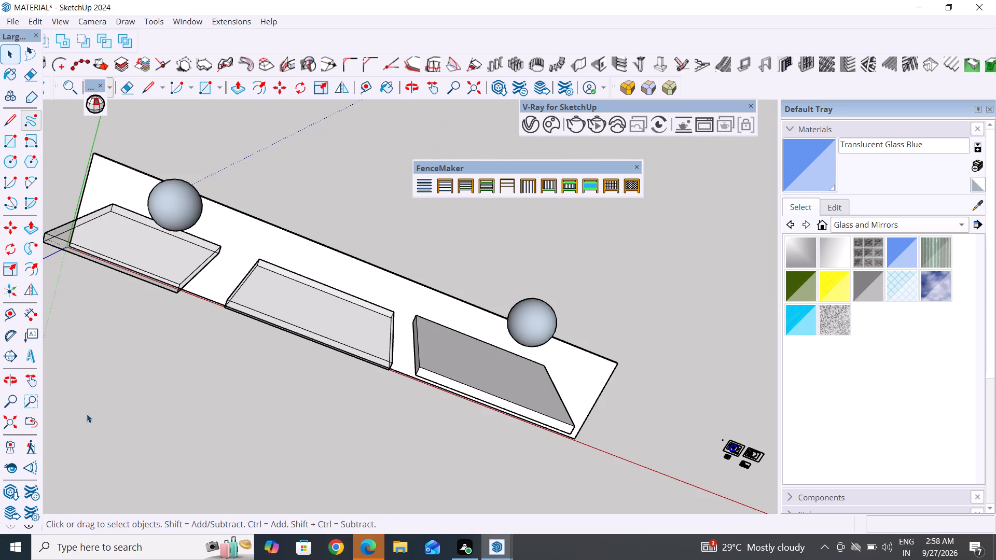
ctrl+scroll(229, 328, down, 5)
ctrl+scroll(621, 451, up, 1)
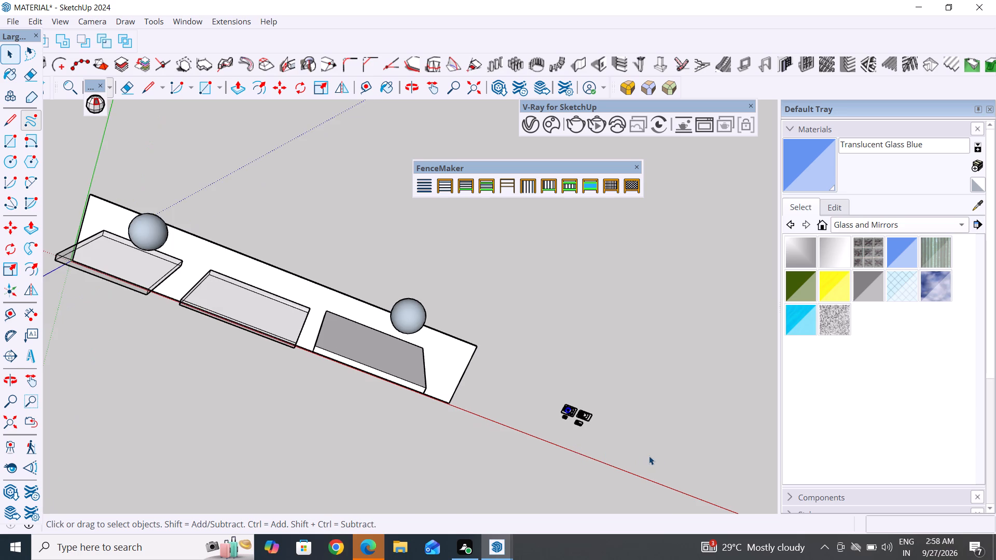
ctrl+middle_drag(656, 452, 550, 307)
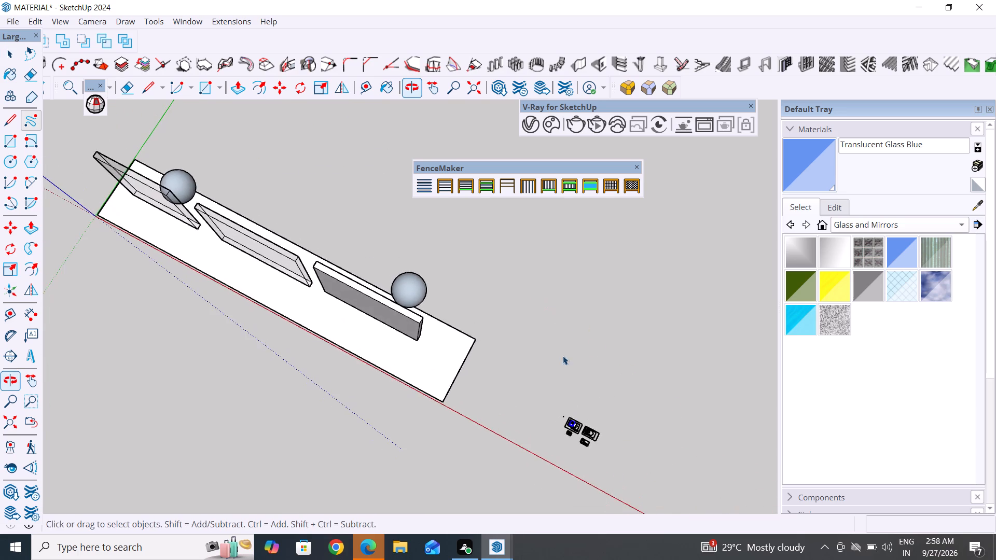
ctrl+scroll(640, 507, up, 20)
ctrl+scroll(640, 507, up, 5)
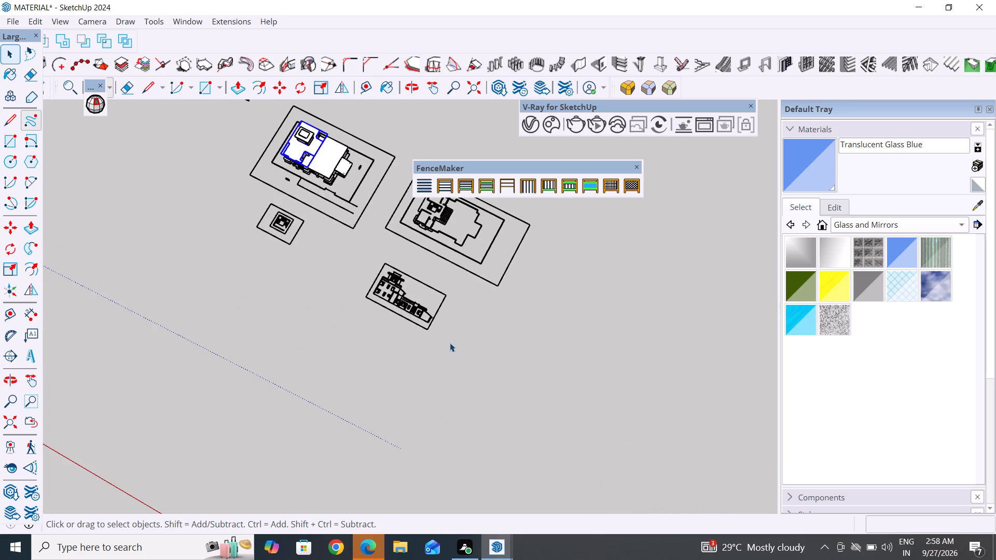
ctrl+scroll(427, 301, up, 20)
ctrl+scroll(427, 301, up, 4)
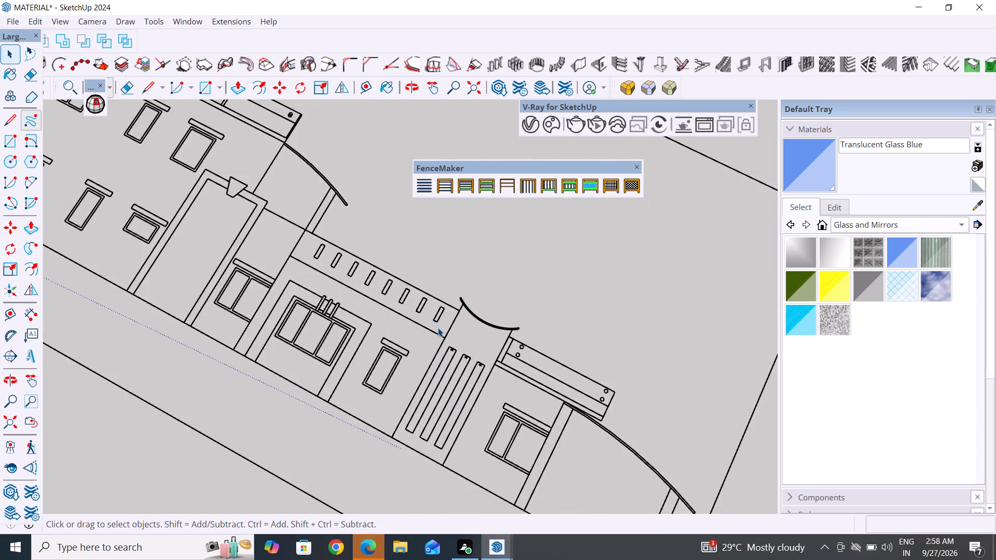
ctrl+scroll(438, 328, up, 2)
ctrl+middle_drag(420, 424, 376, 383)
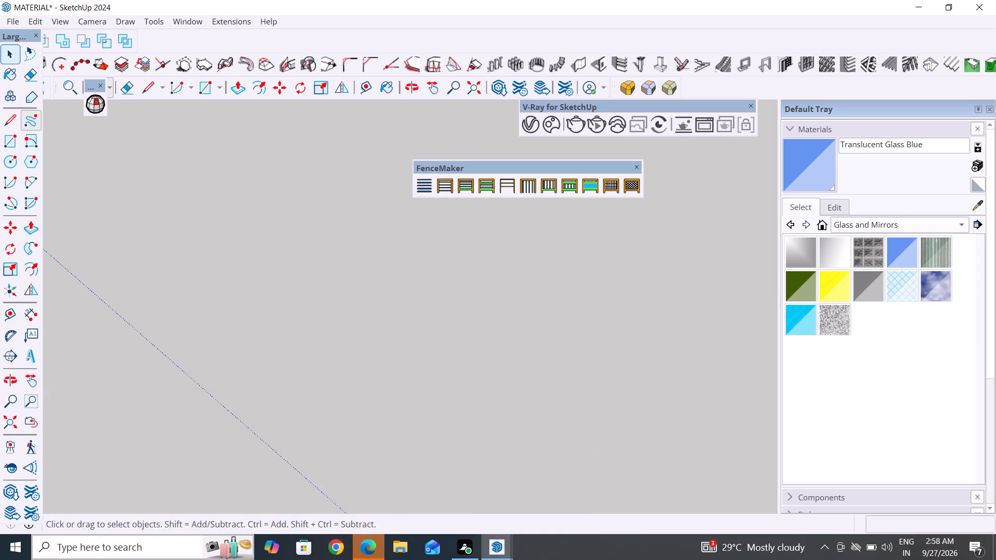
ctrl+click(11, 421)
ctrl+scroll(300, 332, down, 2)
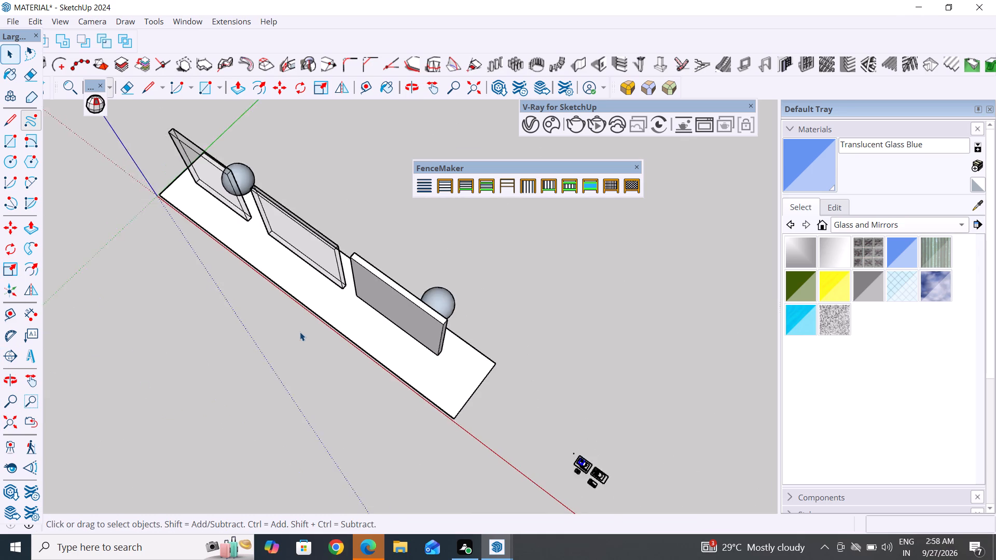
ctrl+scroll(300, 332, down, 7)
ctrl+middle_drag(260, 404, 448, 421)
ctrl+scroll(545, 345, up, 4)
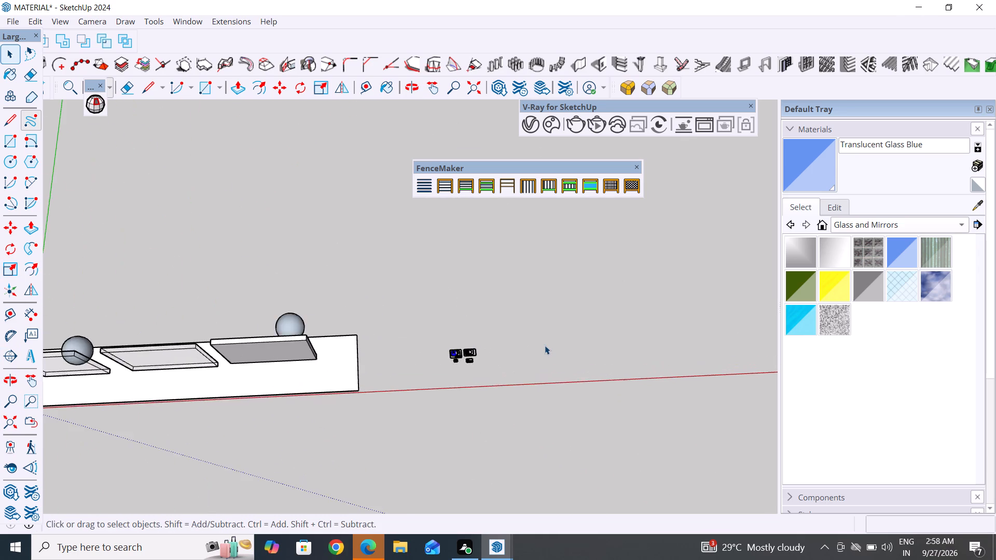
ctrl+scroll(545, 345, up, 11)
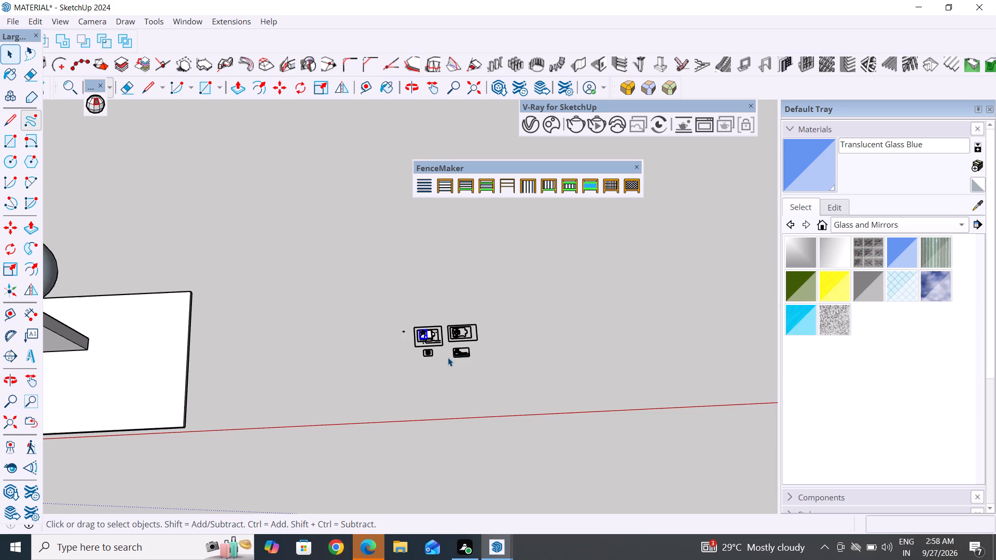
ctrl+scroll(486, 363, up, 12)
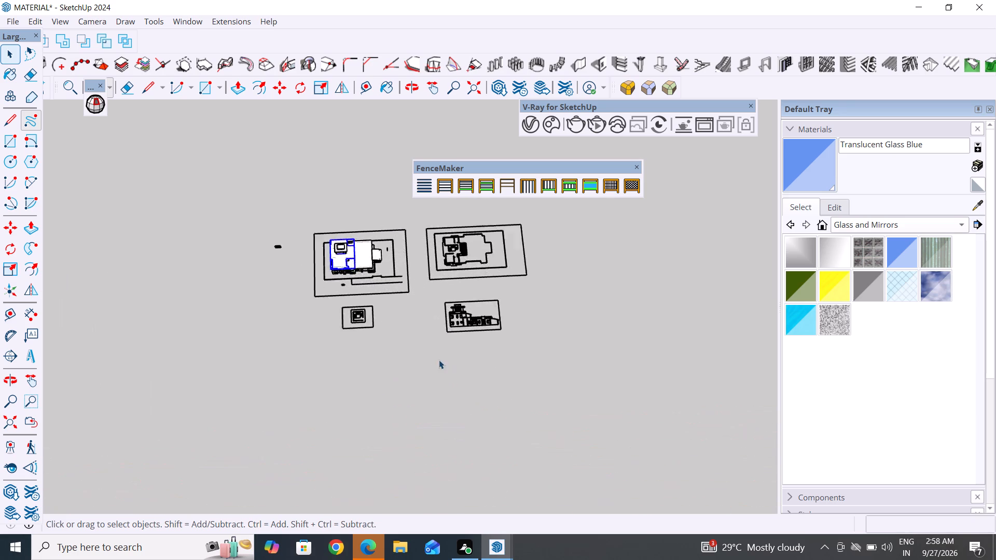
ctrl+scroll(439, 360, up, 20)
ctrl+scroll(439, 360, up, 7)
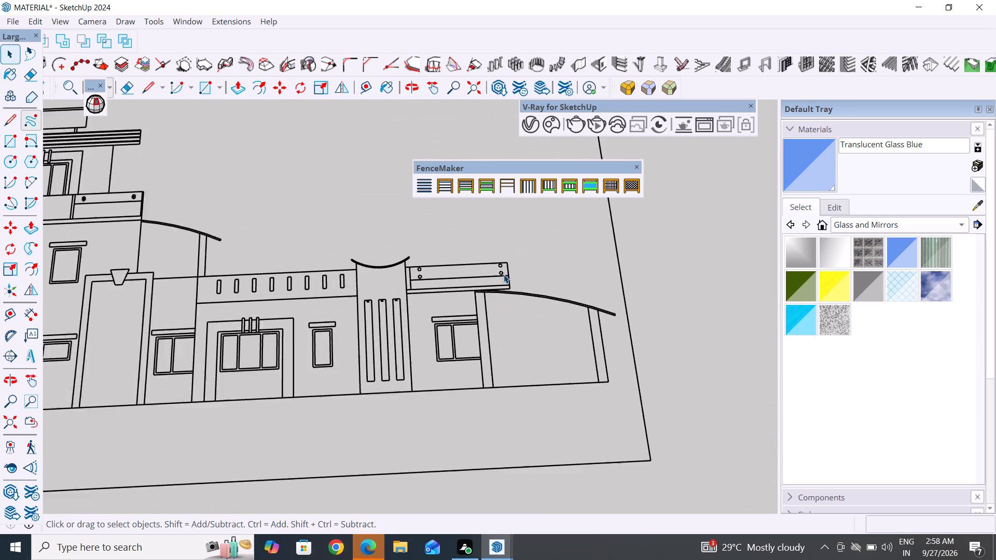
ctrl+scroll(504, 274, up, 4)
ctrl+middle_drag(403, 430, 393, 429)
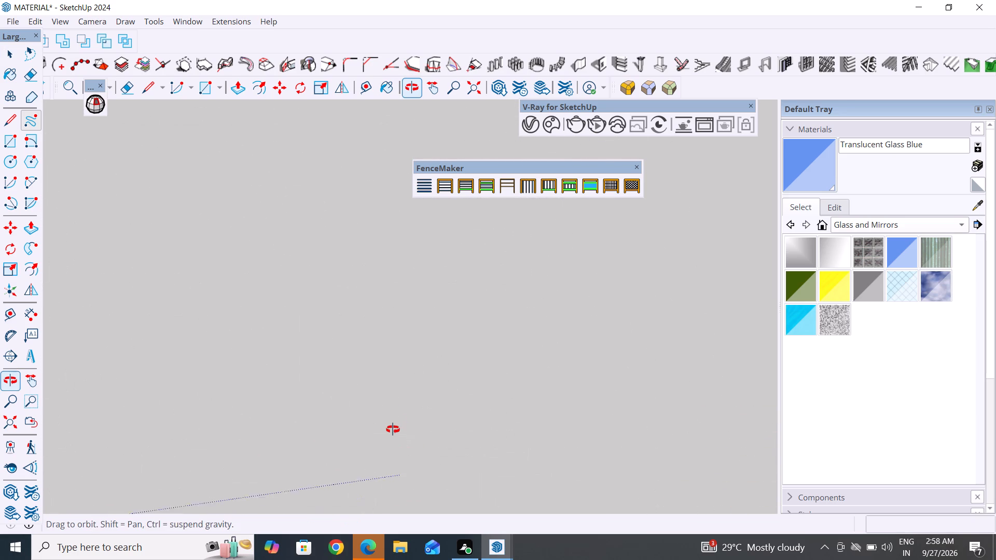
ctrl+middle_drag(393, 429, 391, 442)
On the front elevation drawing, trace the curved-top panel's base line and its 14' 3" side edge next to the circle-marked parapet.
ctrl+scroll(435, 397, down, 5)
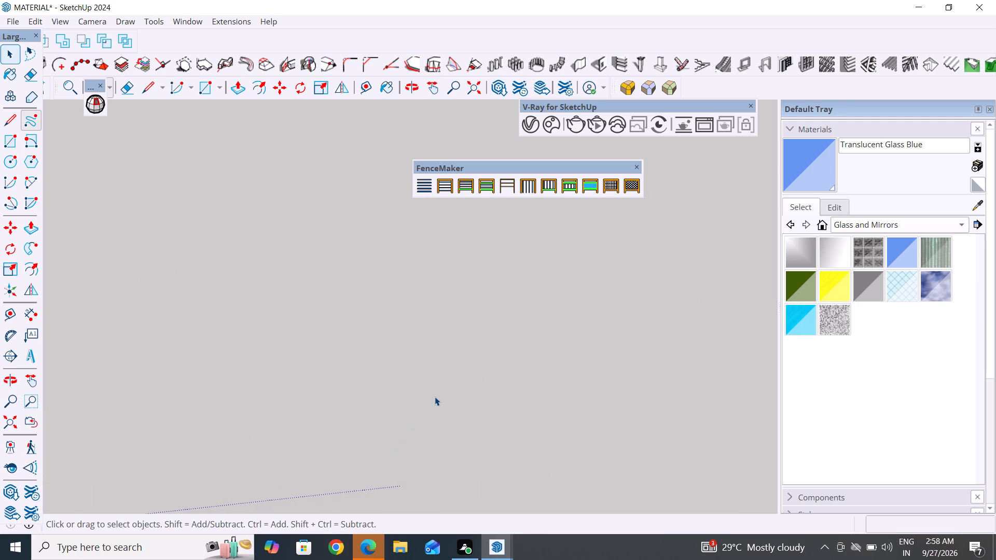
ctrl+scroll(435, 397, down, 6)
ctrl+scroll(625, 365, down, 20)
ctrl+scroll(558, 487, up, 3)
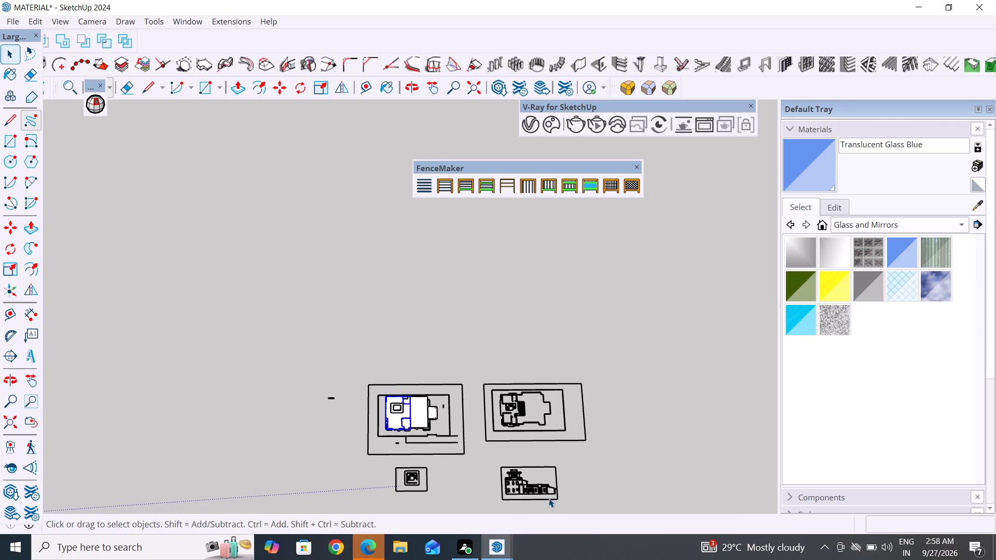
ctrl+scroll(549, 498, up, 20)
ctrl+scroll(549, 498, up, 3)
ctrl+scroll(598, 453, up, 5)
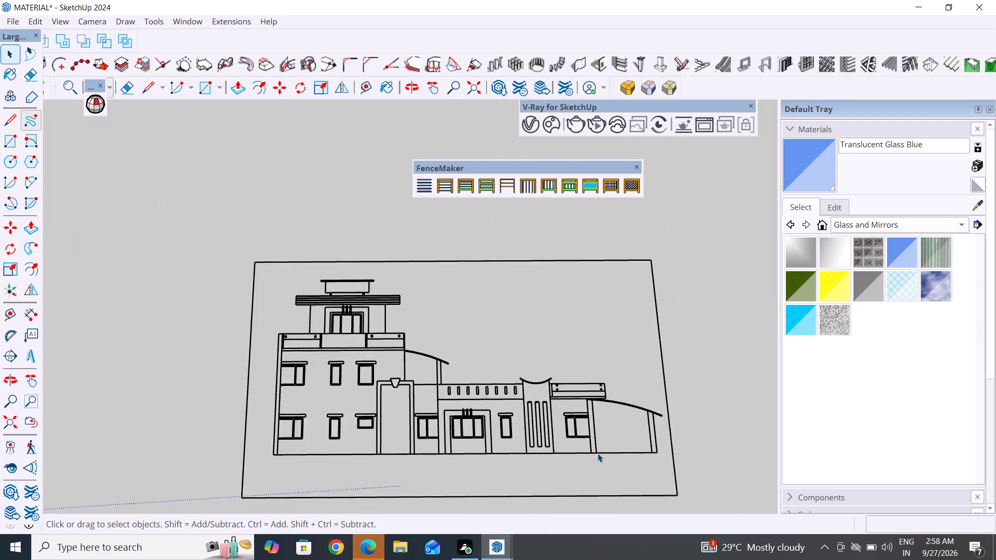
ctrl+scroll(598, 451, up, 9)
ctrl+scroll(662, 415, up, 1)
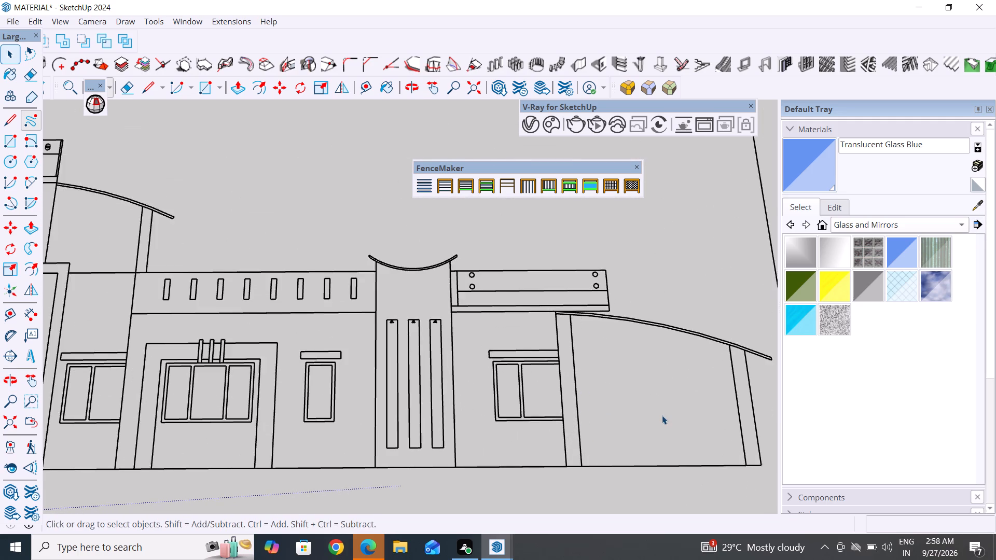
ctrl+scroll(662, 415, up, 1)
ctrl+click(10, 122)
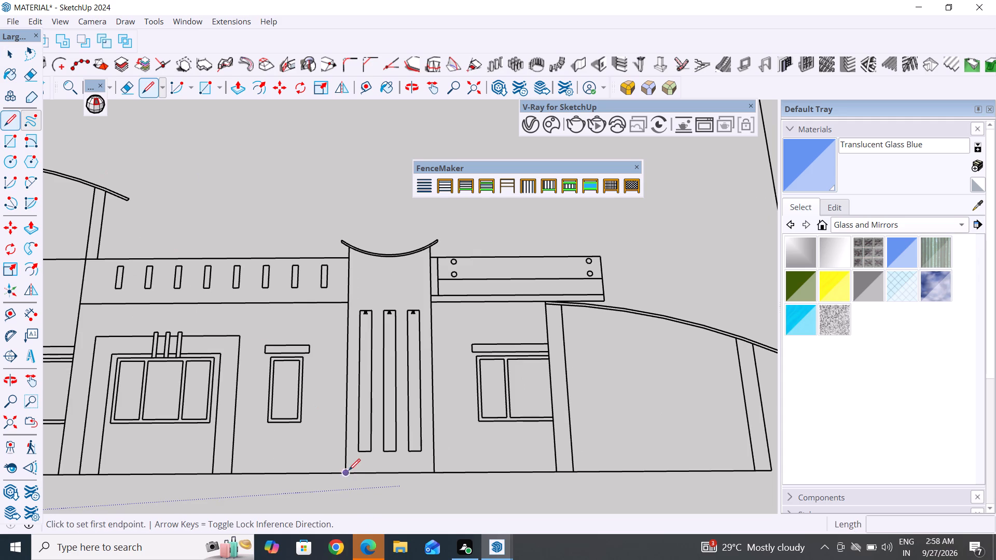
ctrl+click(344, 473)
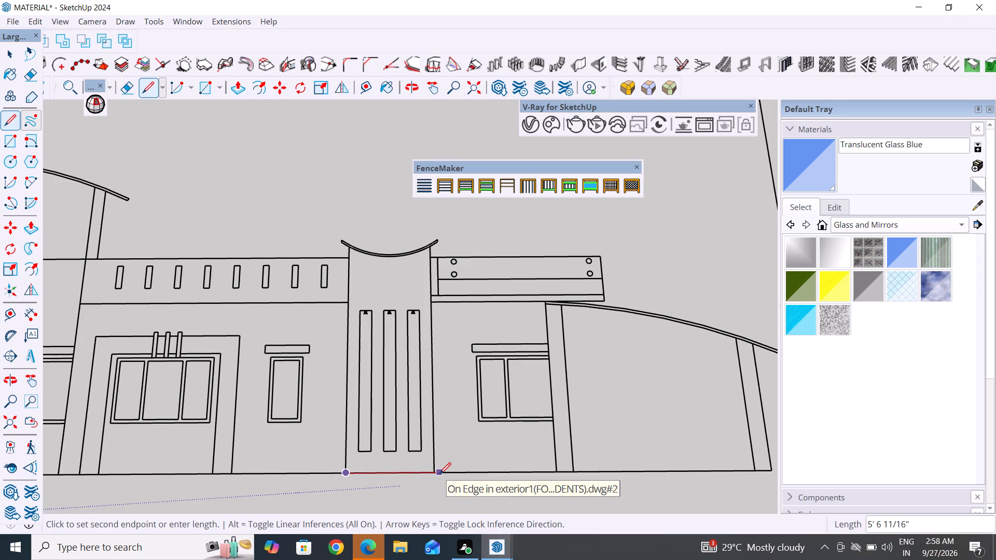
ctrl+click(437, 474)
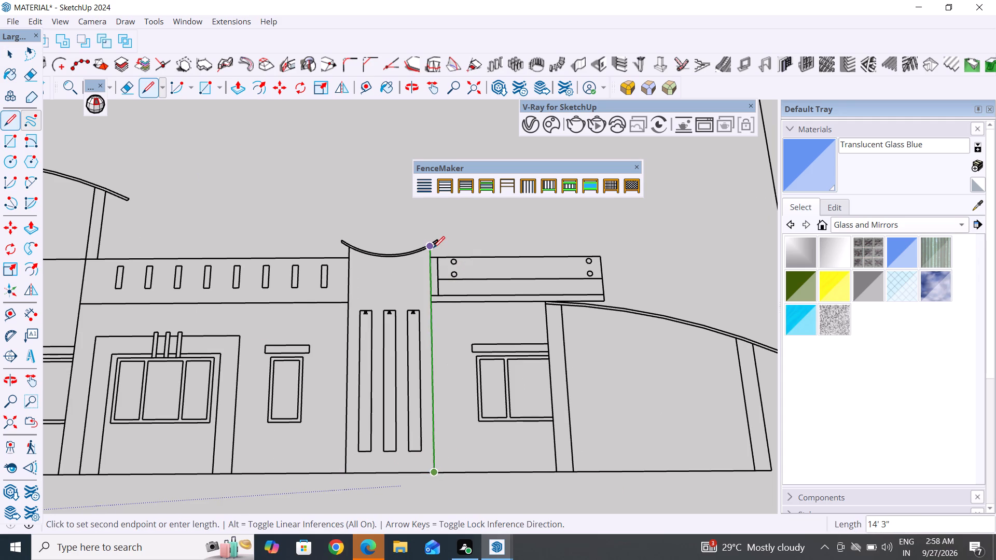
ctrl+click(433, 248)
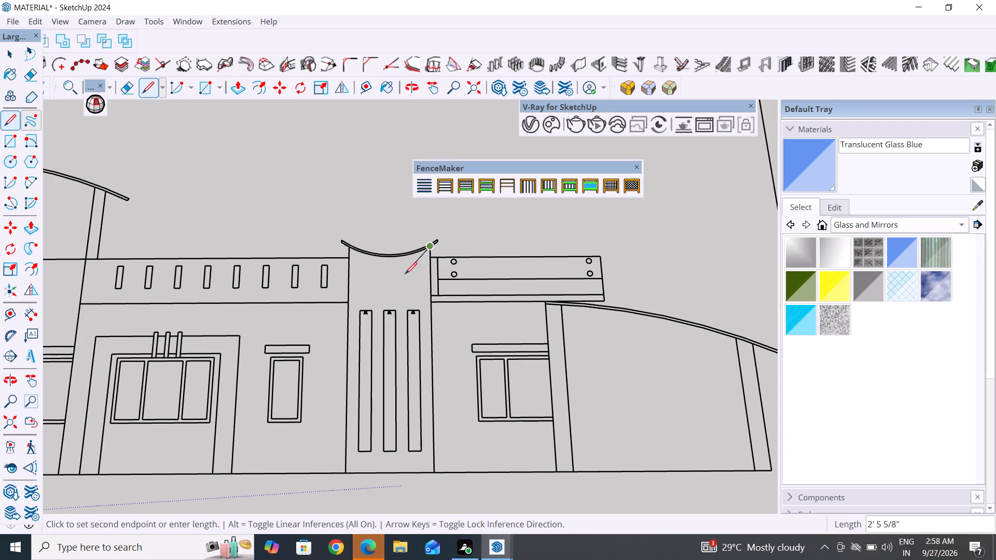
key(space)
Trace the panel's other vertical side, about 14' 2" long, from the base line to the underside of the curved cap.
ctrl+click(7, 121)
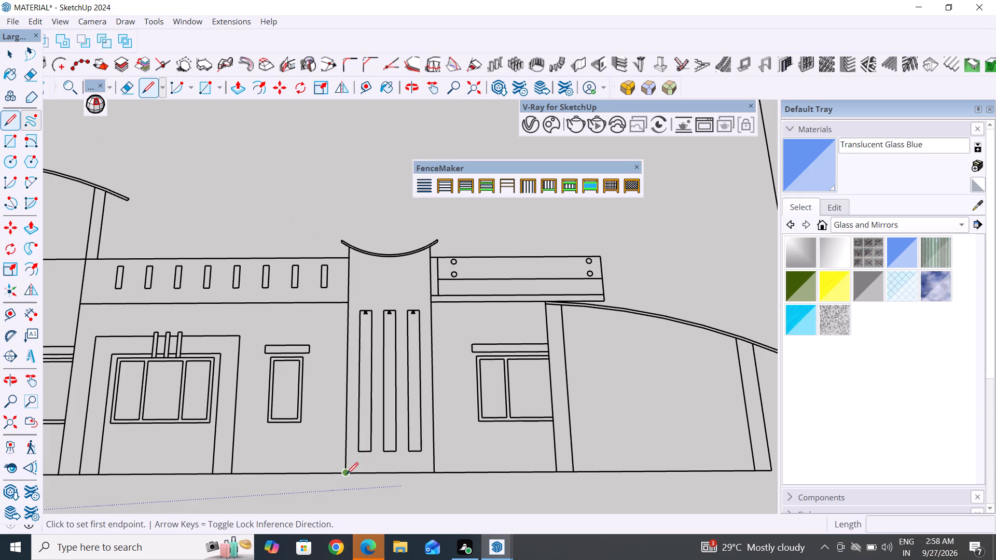
ctrl+click(345, 474)
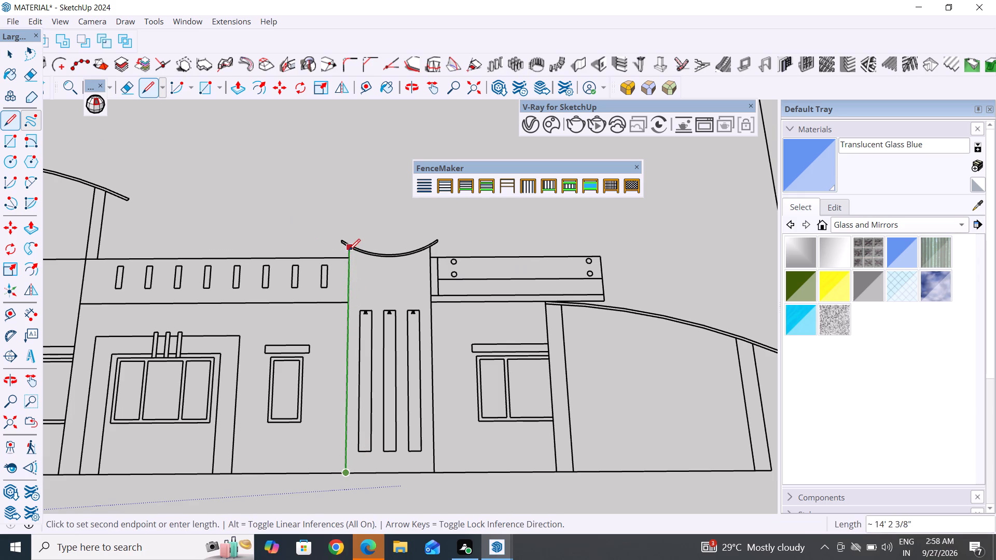
ctrl+click(349, 250)
ctrl+click(12, 54)
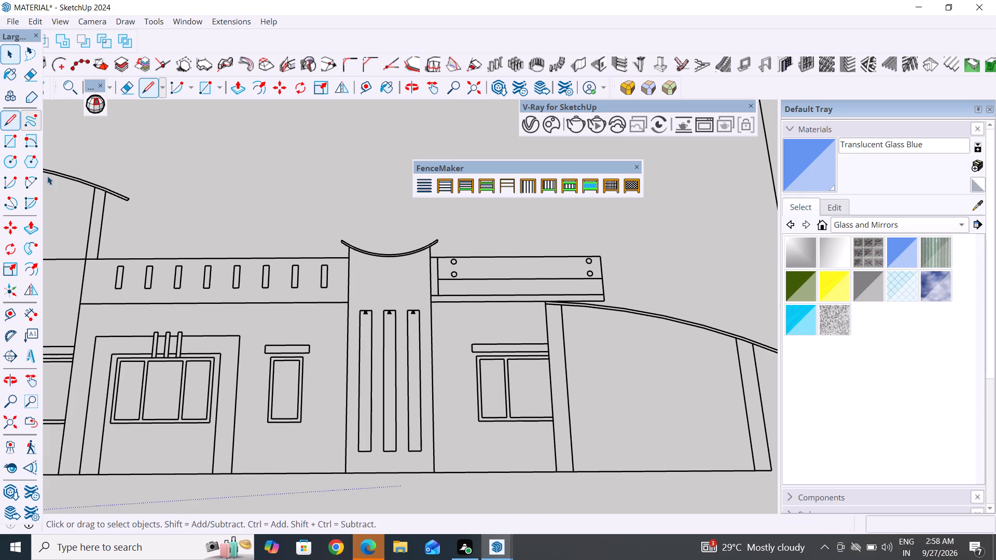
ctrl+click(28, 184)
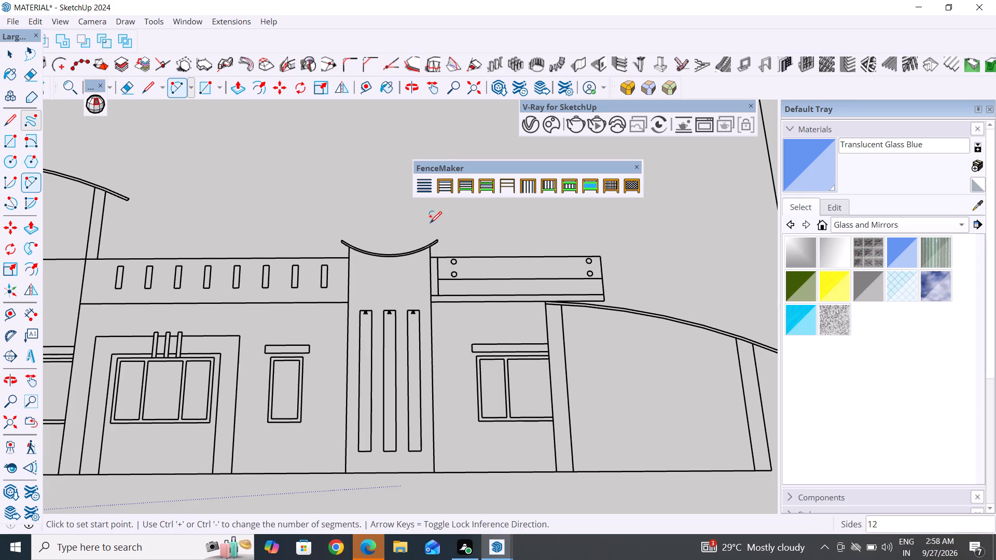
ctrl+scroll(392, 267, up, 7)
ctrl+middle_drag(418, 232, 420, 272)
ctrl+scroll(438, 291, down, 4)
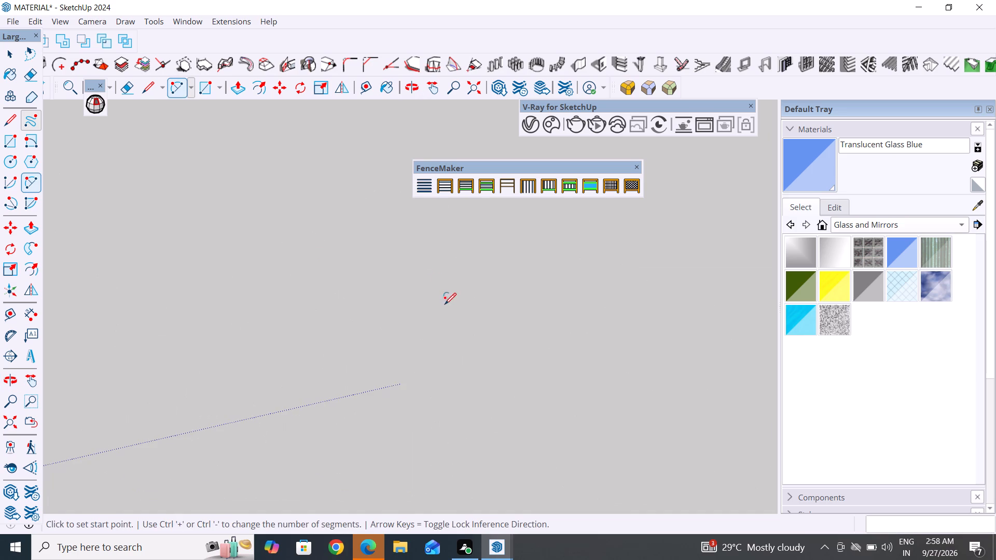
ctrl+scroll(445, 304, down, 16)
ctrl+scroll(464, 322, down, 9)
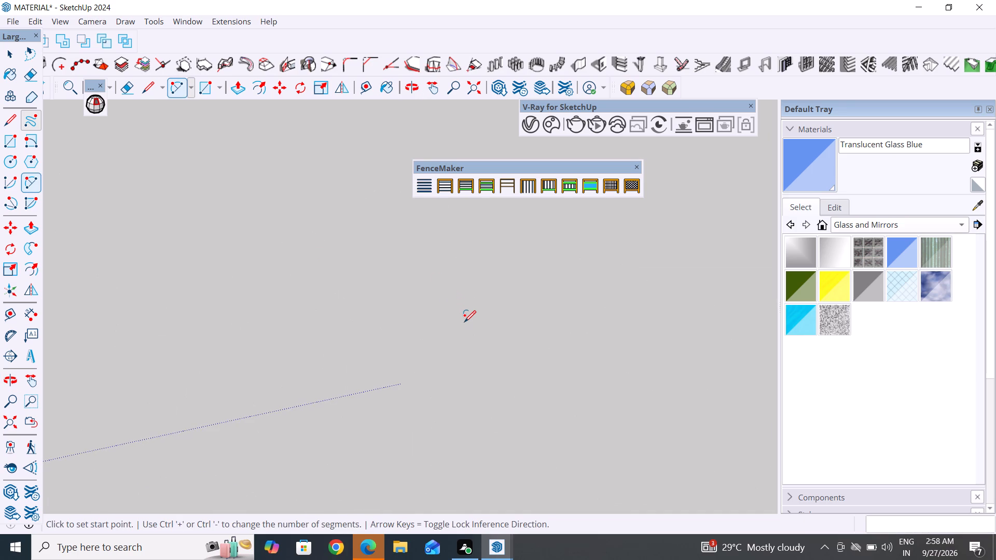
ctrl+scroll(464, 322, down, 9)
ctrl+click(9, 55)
Trace the lower curve of the panel's cap with a 2 Point Arc between its outer ends, bulging about 1' downward.
ctrl+scroll(292, 385, down, 2)
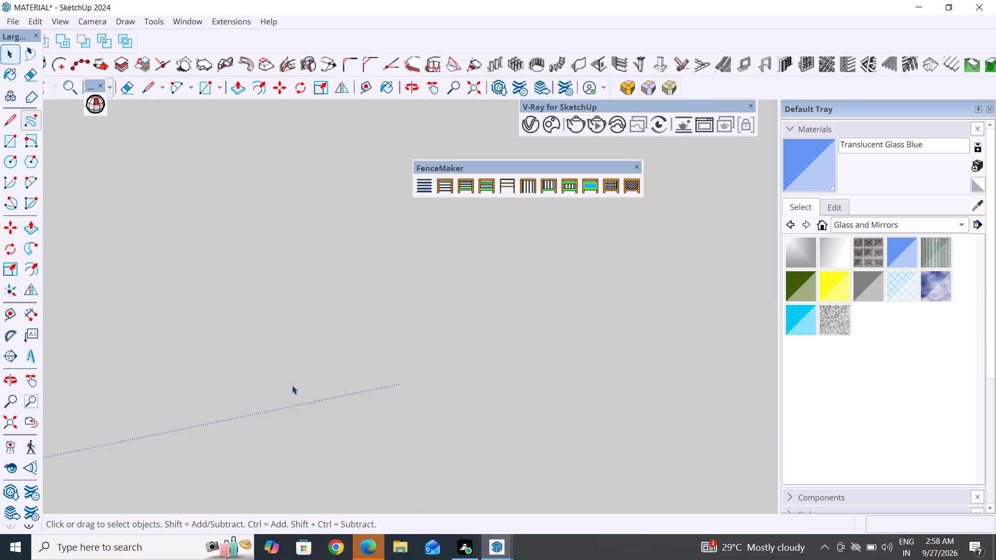
ctrl+scroll(292, 385, down, 5)
ctrl+scroll(377, 365, down, 5)
ctrl+middle_drag(405, 483, 407, 333)
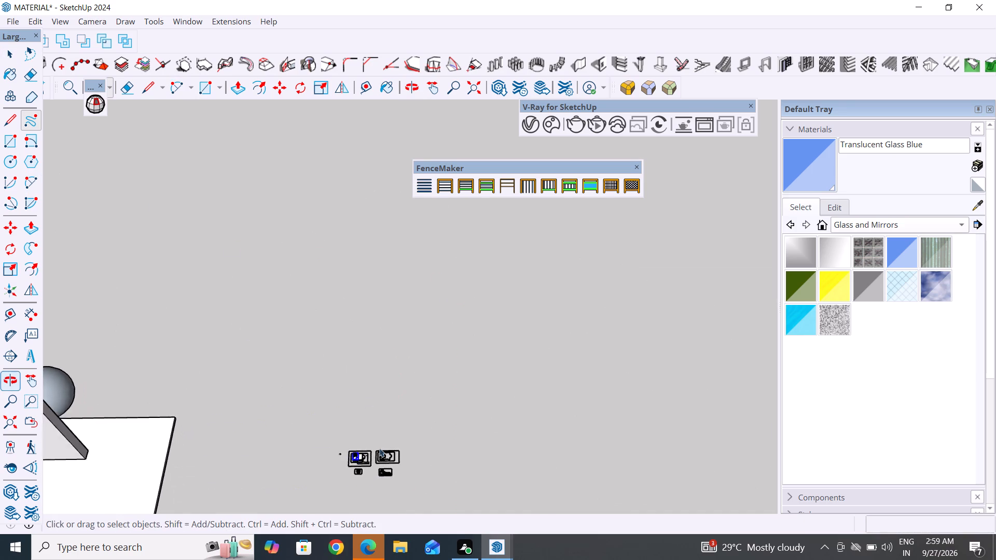
ctrl+scroll(357, 510, up, 20)
ctrl+scroll(357, 510, up, 10)
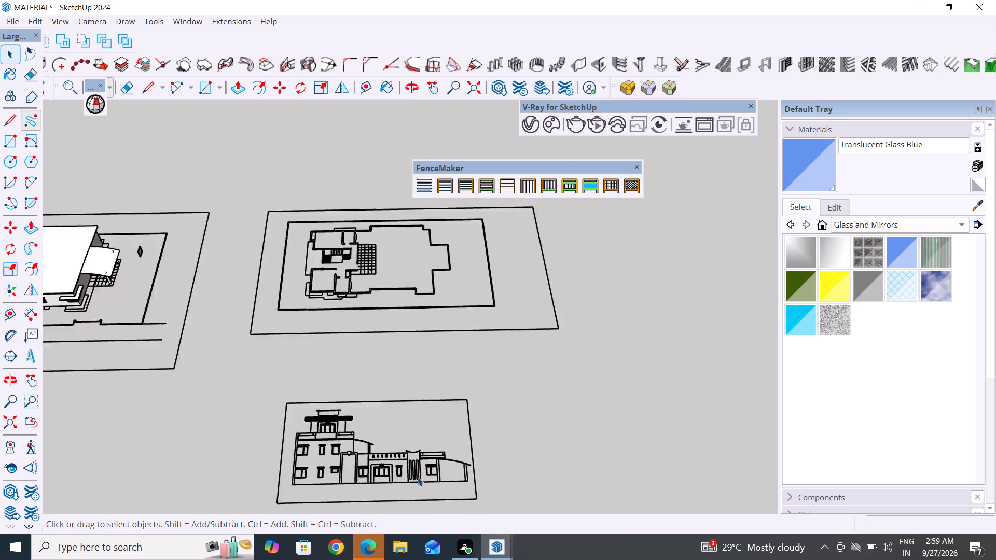
ctrl+scroll(418, 477, up, 17)
ctrl+middle_drag(422, 411, 429, 422)
ctrl+scroll(348, 363, down, 20)
ctrl+scroll(435, 526, up, 3)
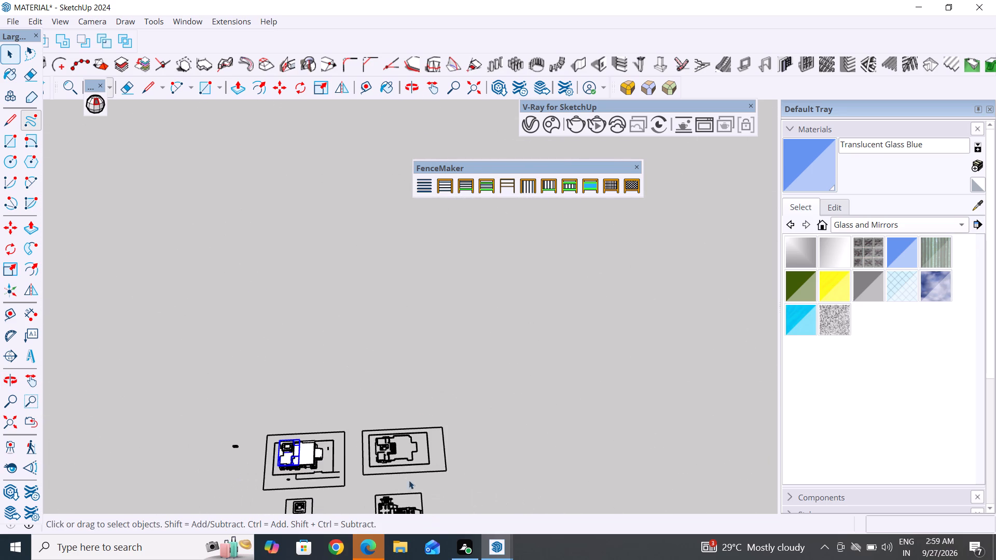
ctrl+scroll(402, 376, down, 6)
ctrl+scroll(400, 493, up, 20)
ctrl+scroll(400, 493, up, 1)
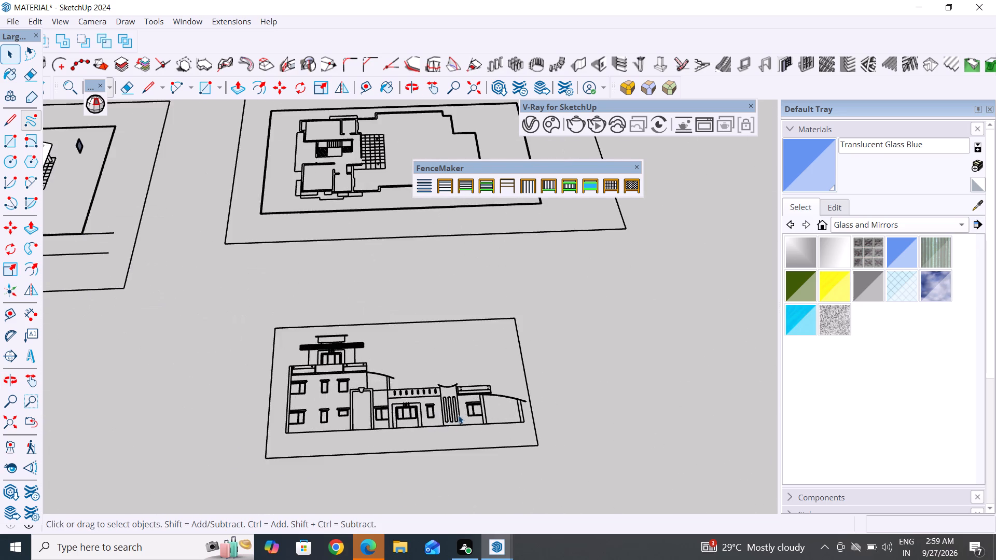
ctrl+scroll(458, 415, up, 20)
ctrl+scroll(458, 415, up, 2)
ctrl+middle_click(460, 408)
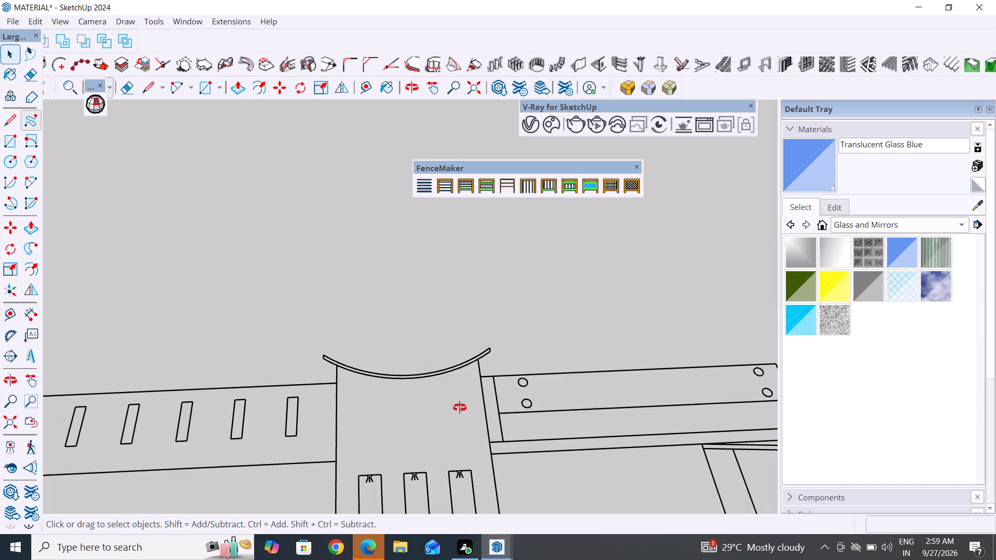
ctrl+scroll(375, 369, up, 4)
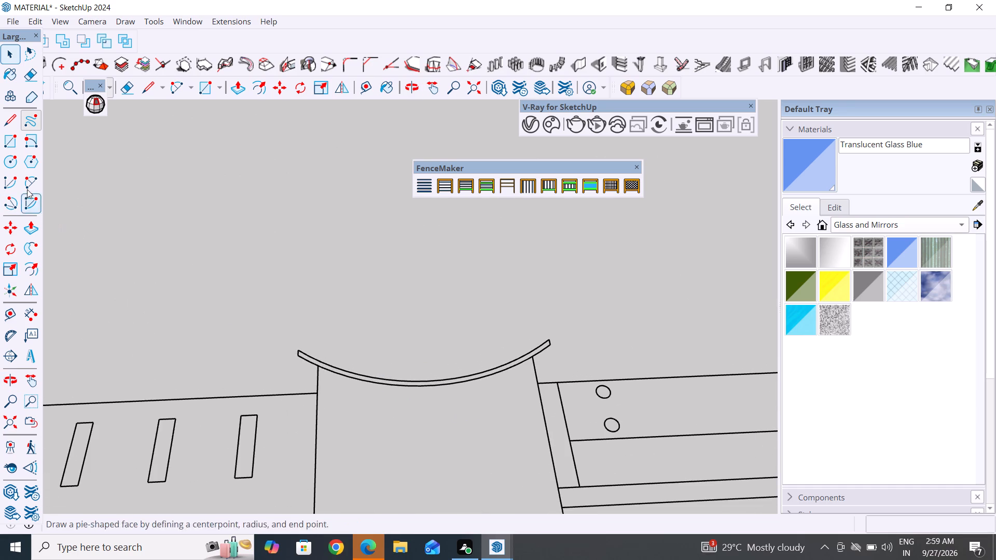
ctrl+click(31, 180)
ctrl+click(298, 357)
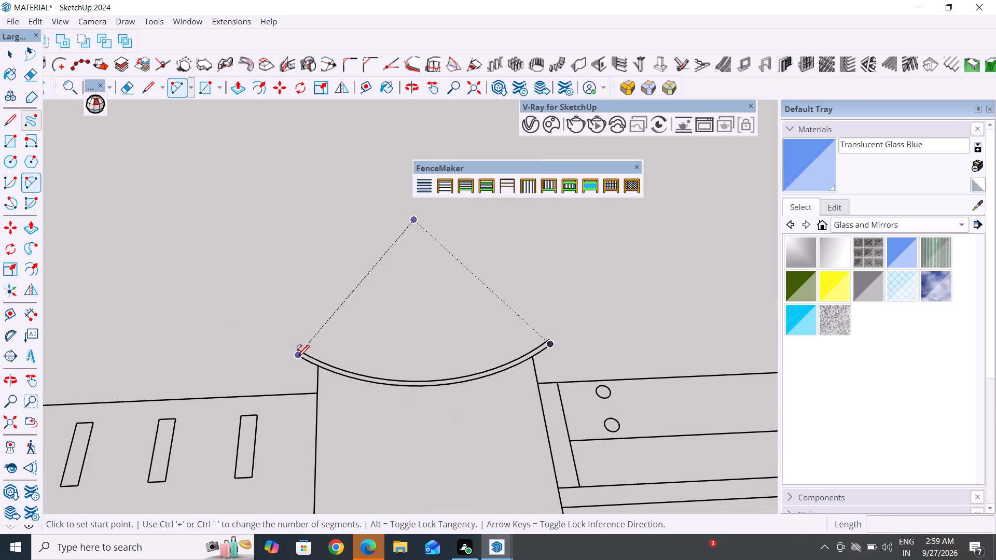
ctrl+click(552, 345)
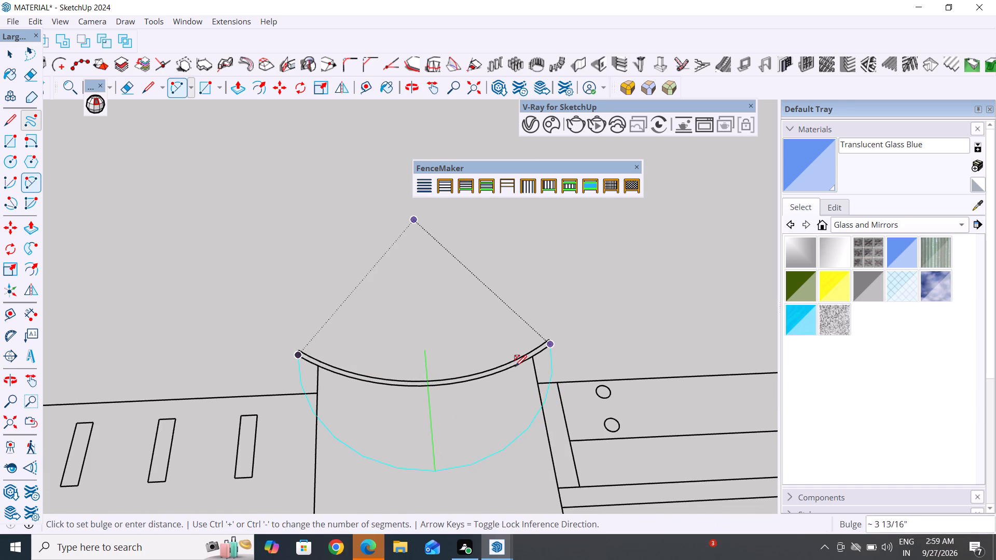
ctrl+click(428, 387)
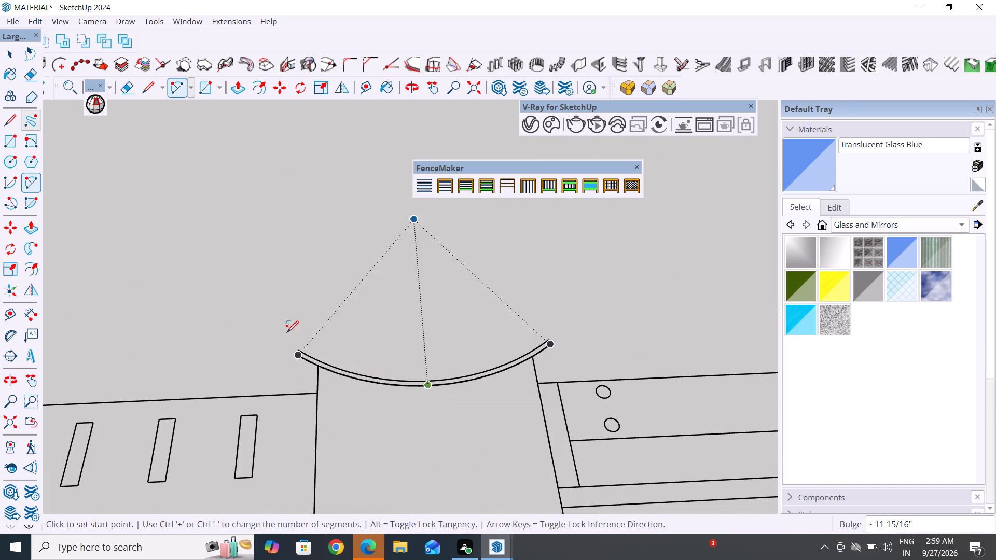
Trace the cap's upper curve with a 2 Point Arc spanning 6' 3" and bulging about 1' downward.
ctrl+click(30, 181)
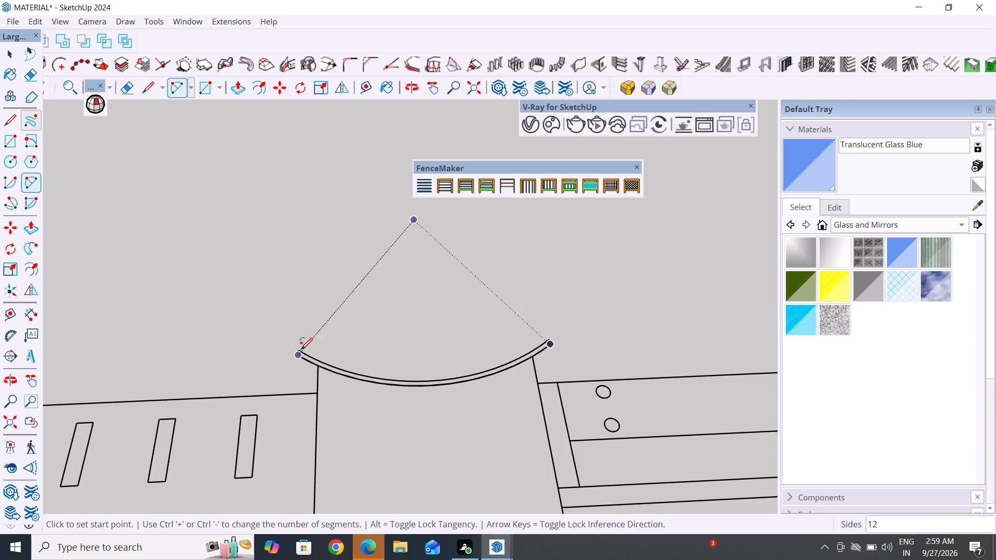
ctrl+scroll(287, 347, up, 11)
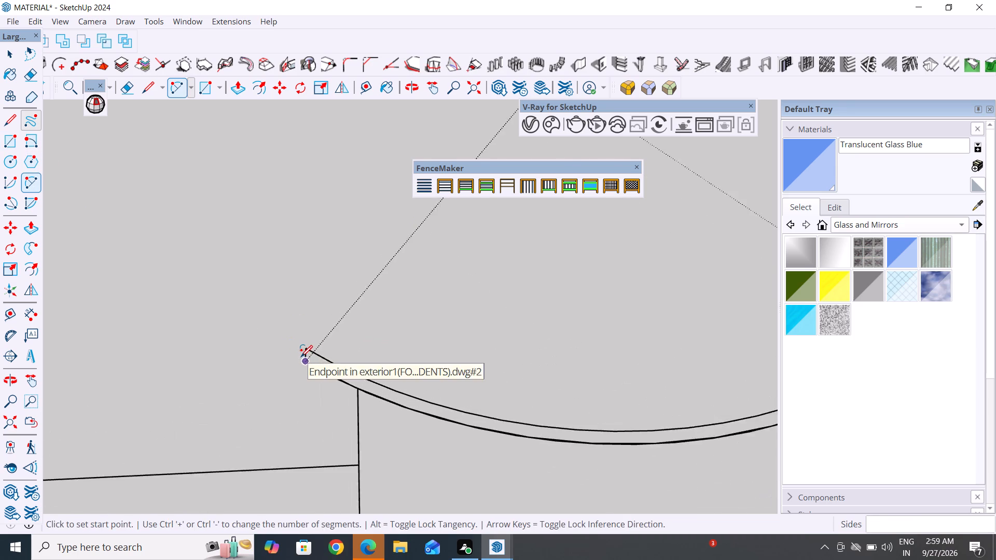
ctrl+click(307, 346)
ctrl+scroll(306, 345, down, 3)
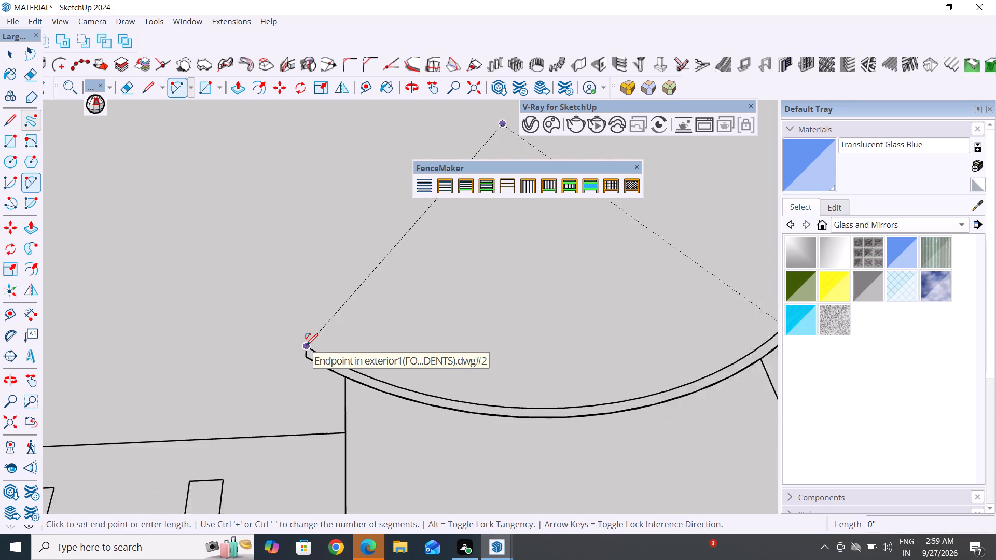
ctrl+scroll(306, 345, down, 6)
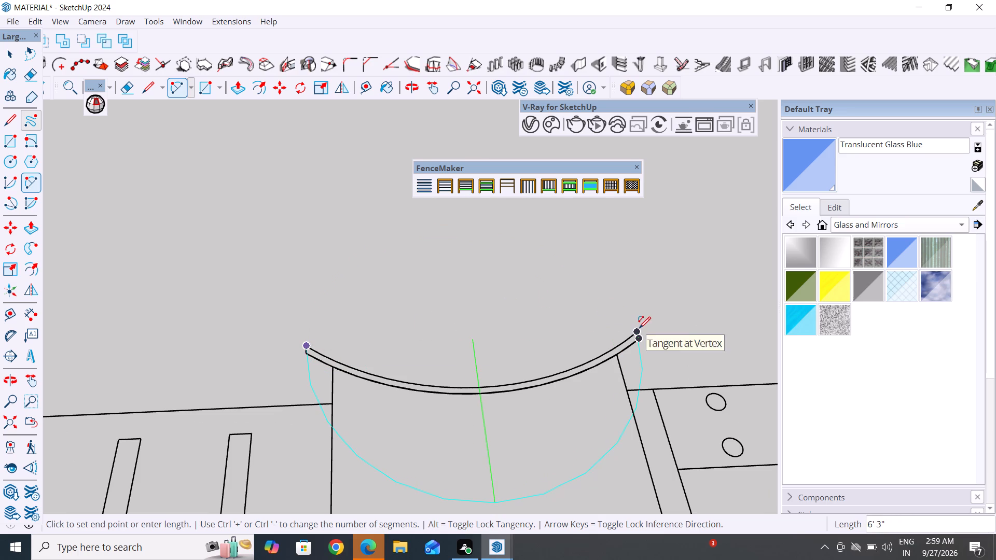
ctrl+click(640, 331)
ctrl+click(478, 386)
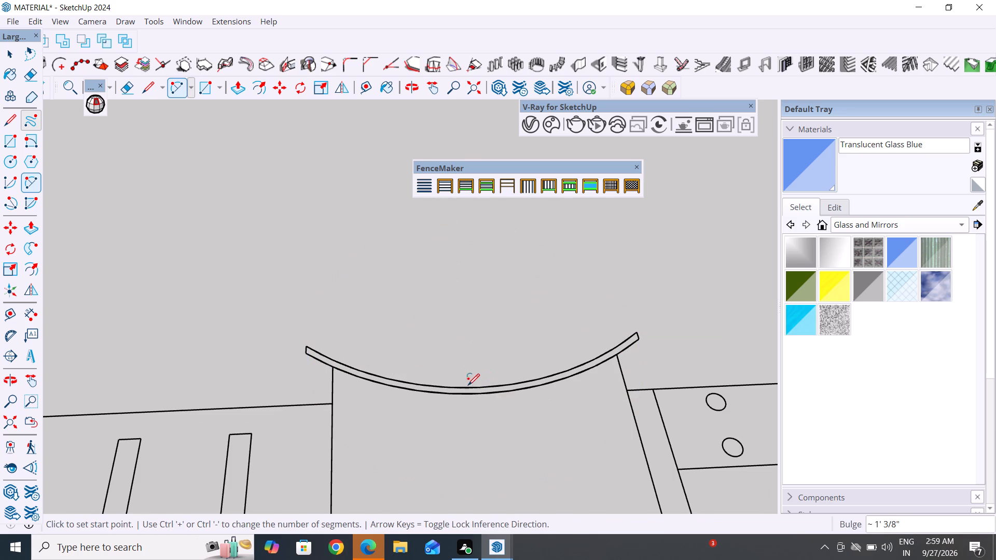
Close both ends of the curved cap with short lines about 2" long so the strip between the arcs forms a face.
ctrl+click(6, 127)
ctrl+scroll(660, 339, up, 4)
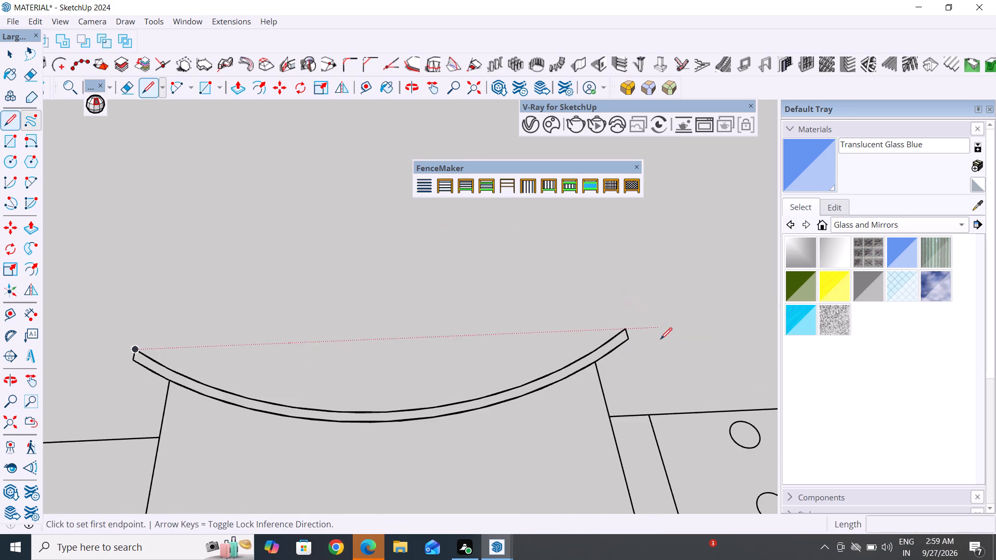
ctrl+click(627, 339)
ctrl+click(627, 328)
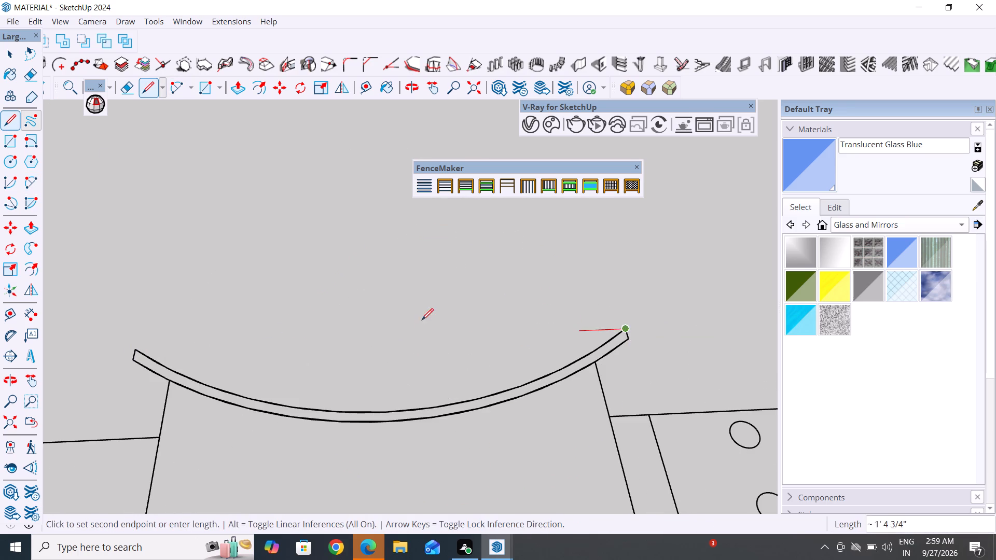
key(space)
ctrl+click(9, 119)
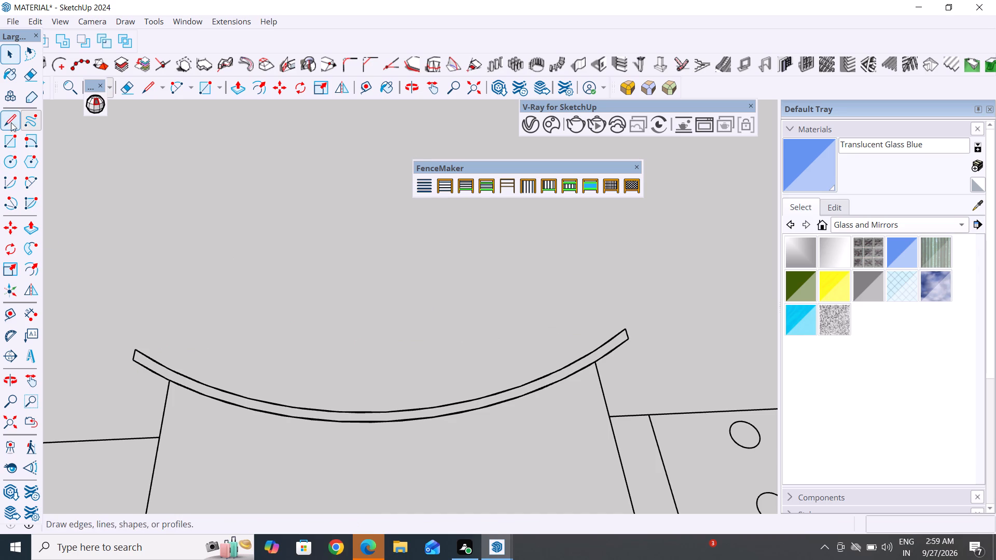
ctrl+click(131, 359)
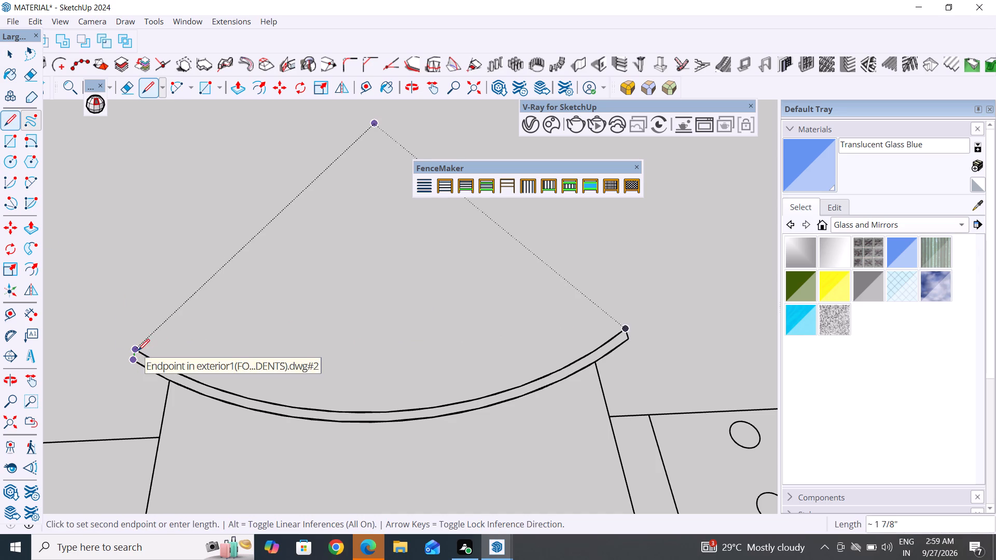
ctrl+click(138, 351)
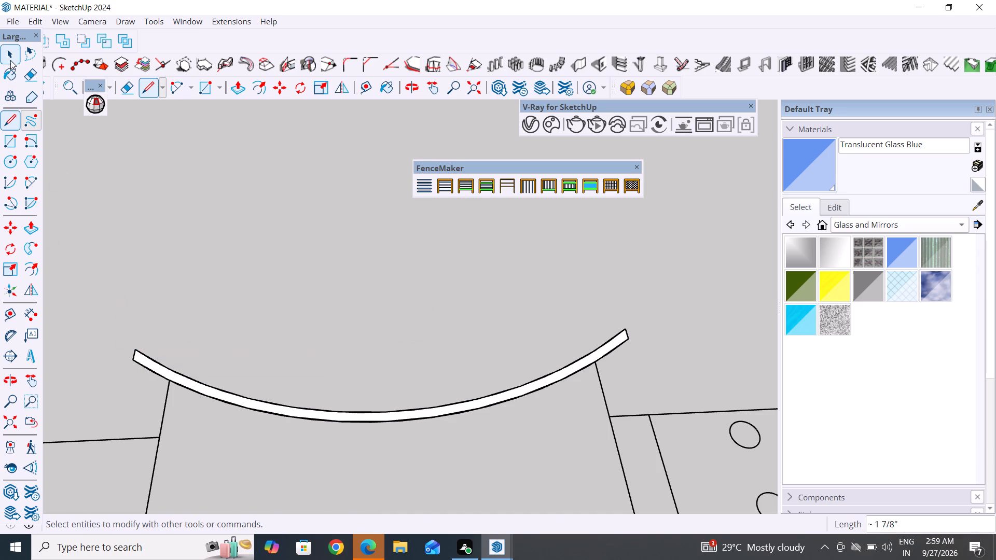
ctrl+click(10, 55)
ctrl+click(277, 261)
ctrl+scroll(503, 384, down, 12)
ctrl+click(475, 446)
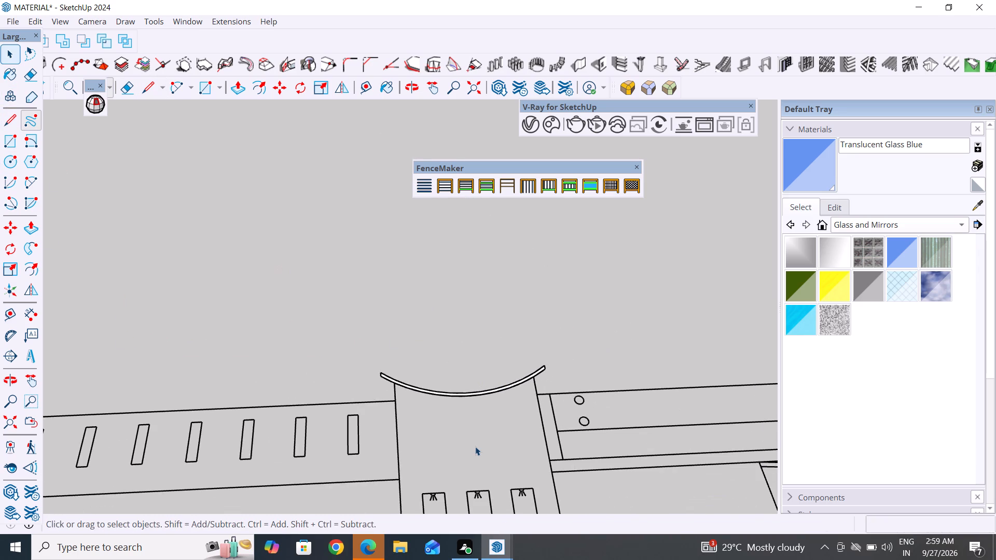
Draw a 5' 3" by 14' 3" rectangle over the slotted panel, from its base corner to the opposite side's endpoint under the curved cap.
ctrl+middle_drag(475, 468, 619, 475)
ctrl+scroll(531, 412, down, 6)
ctrl+middle_drag(541, 470, 502, 447)
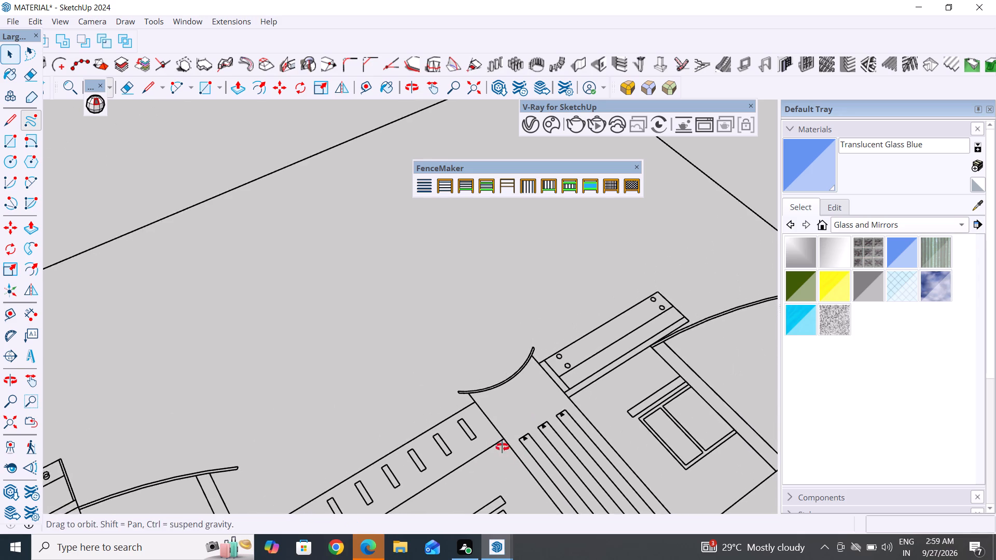
ctrl+middle_drag(502, 447, 494, 438)
ctrl+scroll(435, 352, down, 5)
ctrl+middle_drag(551, 542, 501, 519)
ctrl+scroll(380, 289, down, 4)
ctrl+middle_drag(481, 427, 408, 437)
ctrl+scroll(533, 438, up, 12)
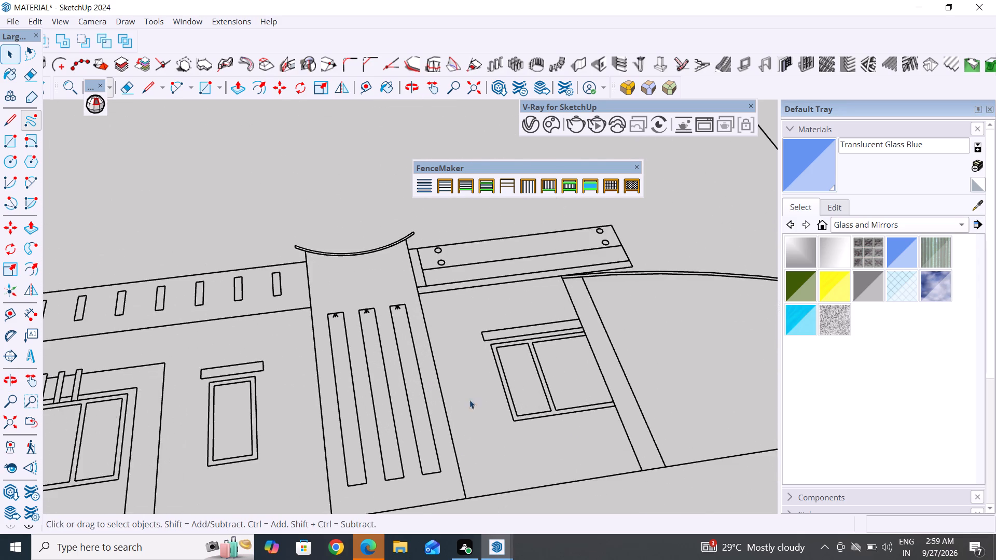
ctrl+middle_drag(516, 416, 474, 419)
ctrl+scroll(491, 352, down, 4)
ctrl+middle_drag(541, 397, 525, 405)
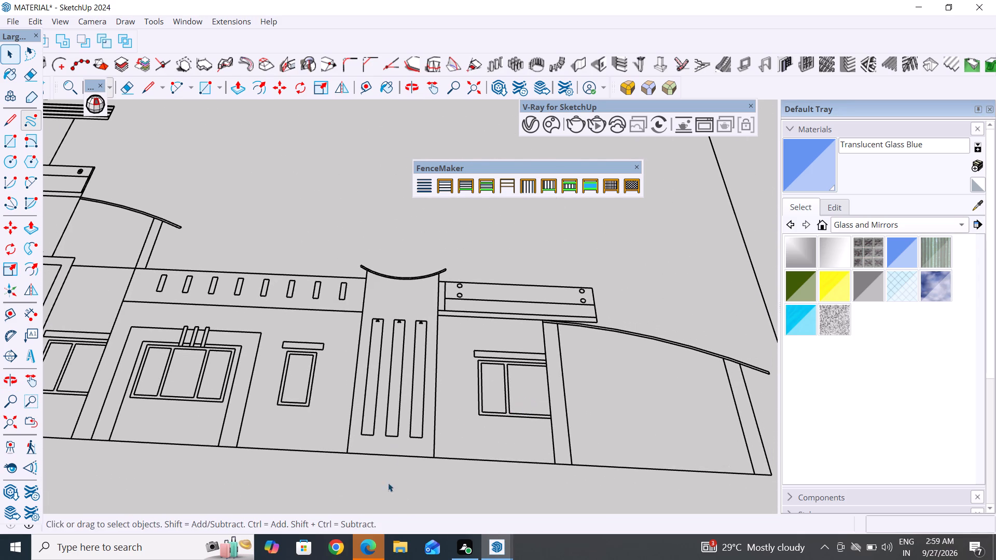
ctrl+click(11, 135)
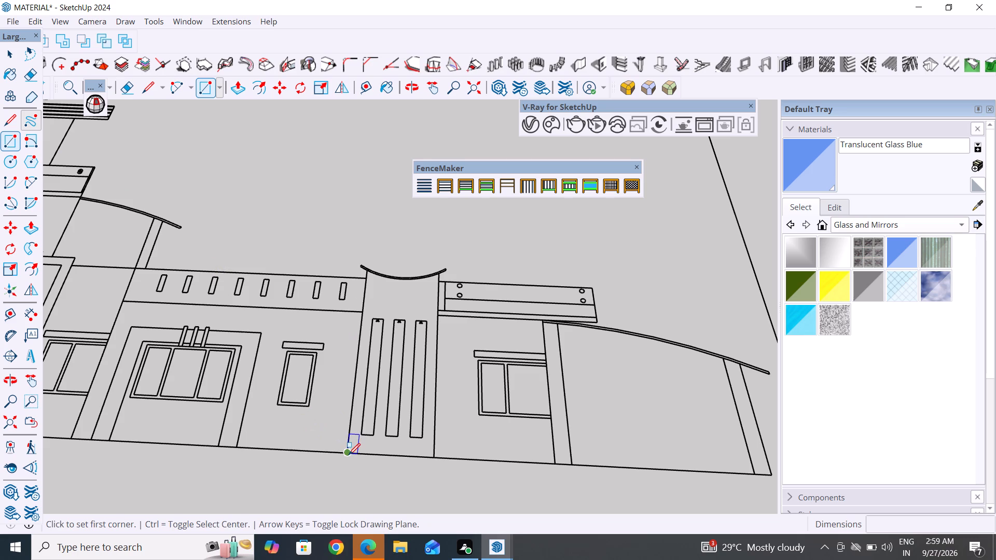
ctrl+drag(349, 455, 356, 443)
ctrl+scroll(450, 278, up, 11)
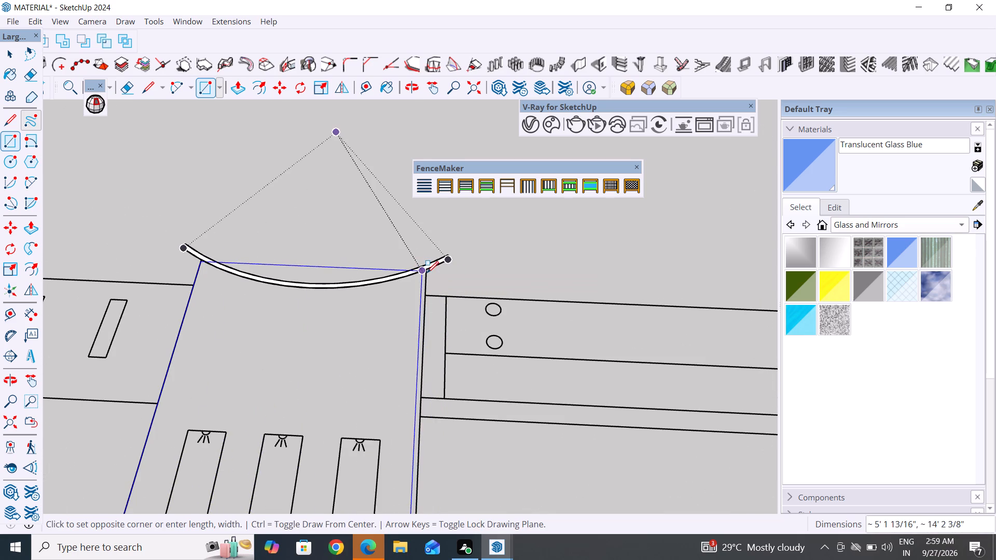
ctrl+scroll(426, 267, up, 9)
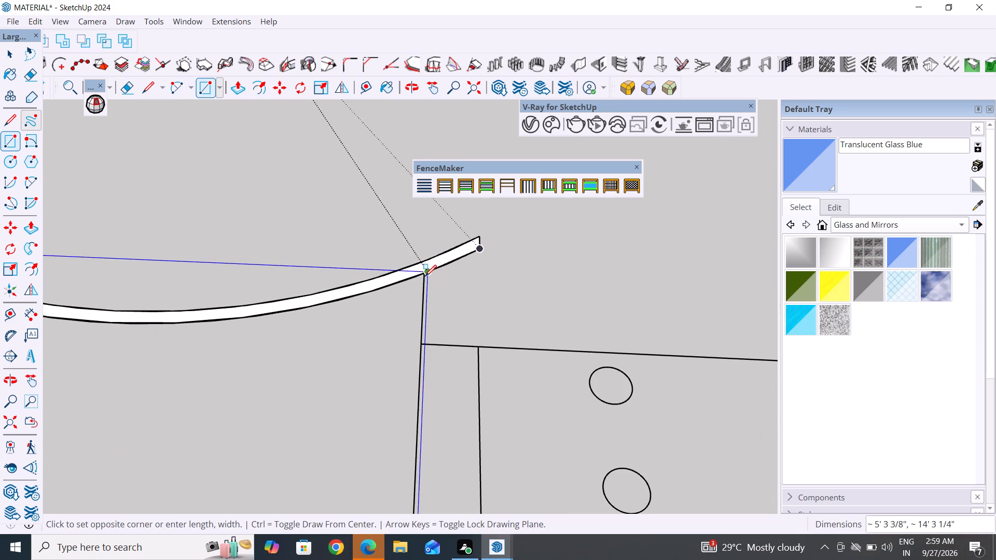
ctrl+scroll(424, 273, up, 8)
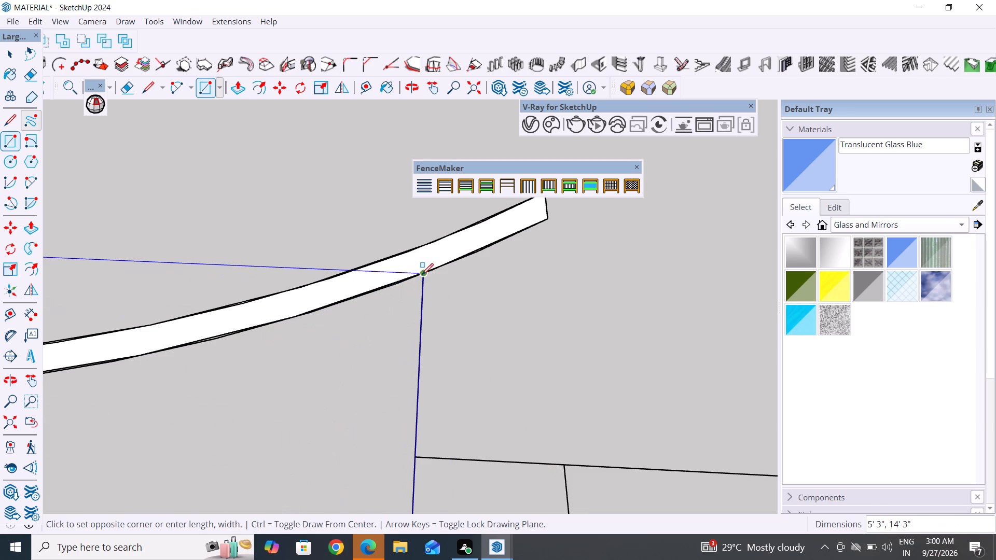
ctrl+click(422, 275)
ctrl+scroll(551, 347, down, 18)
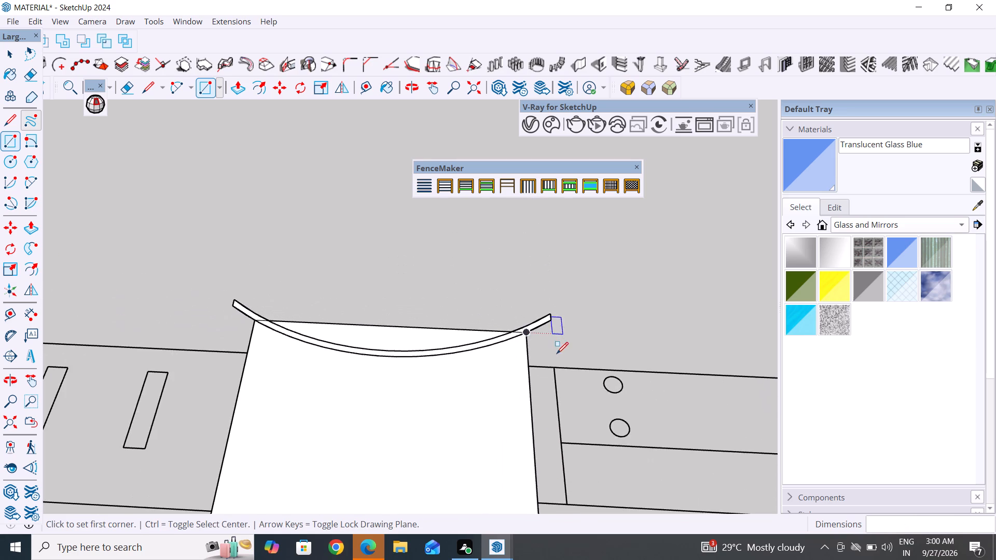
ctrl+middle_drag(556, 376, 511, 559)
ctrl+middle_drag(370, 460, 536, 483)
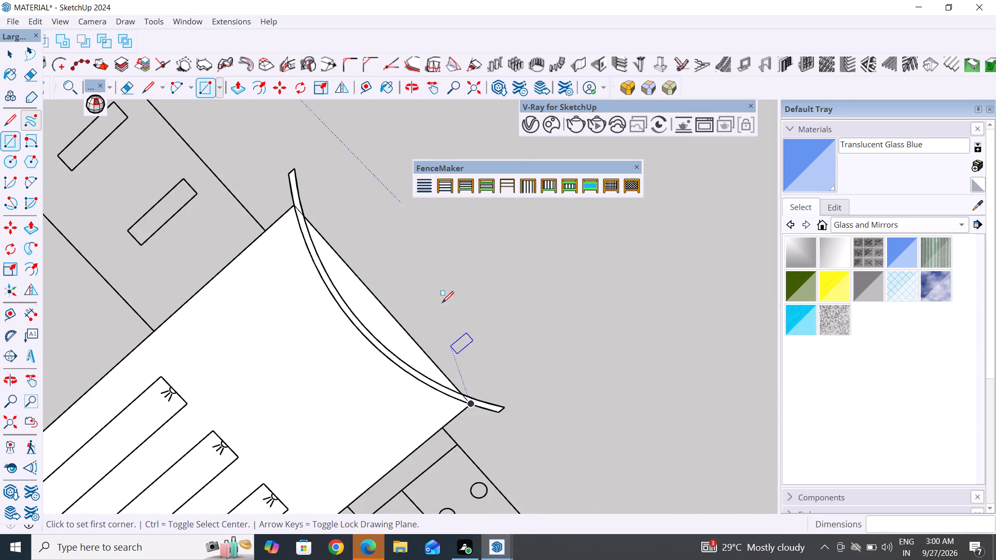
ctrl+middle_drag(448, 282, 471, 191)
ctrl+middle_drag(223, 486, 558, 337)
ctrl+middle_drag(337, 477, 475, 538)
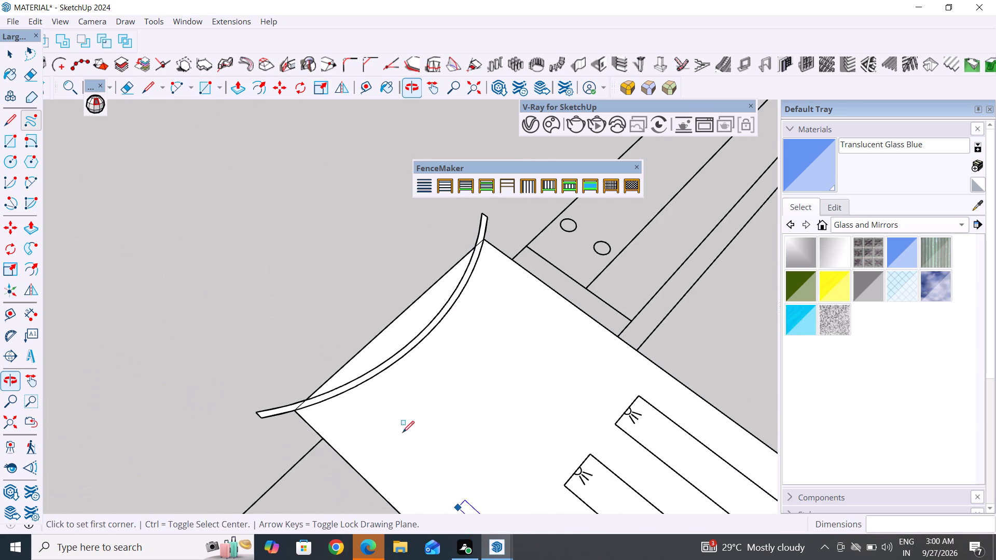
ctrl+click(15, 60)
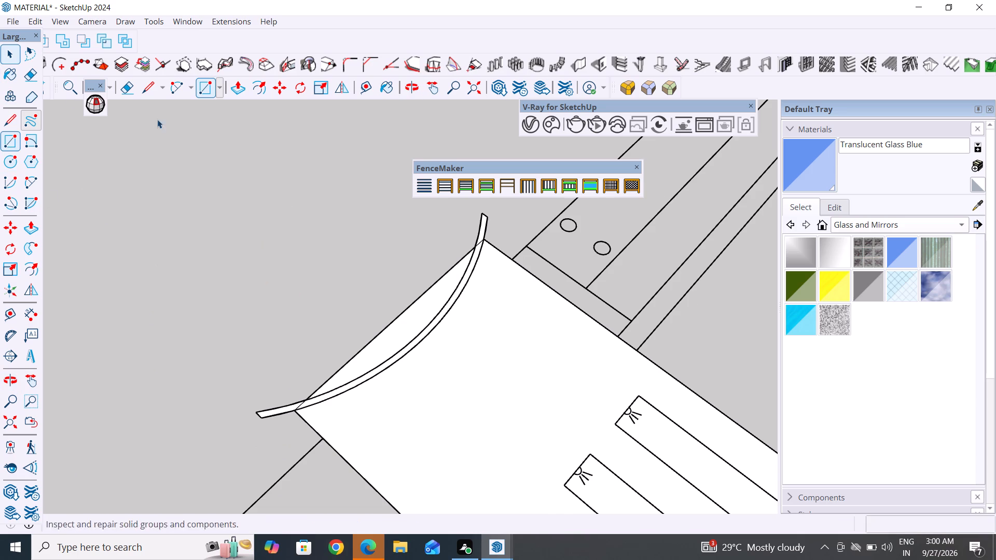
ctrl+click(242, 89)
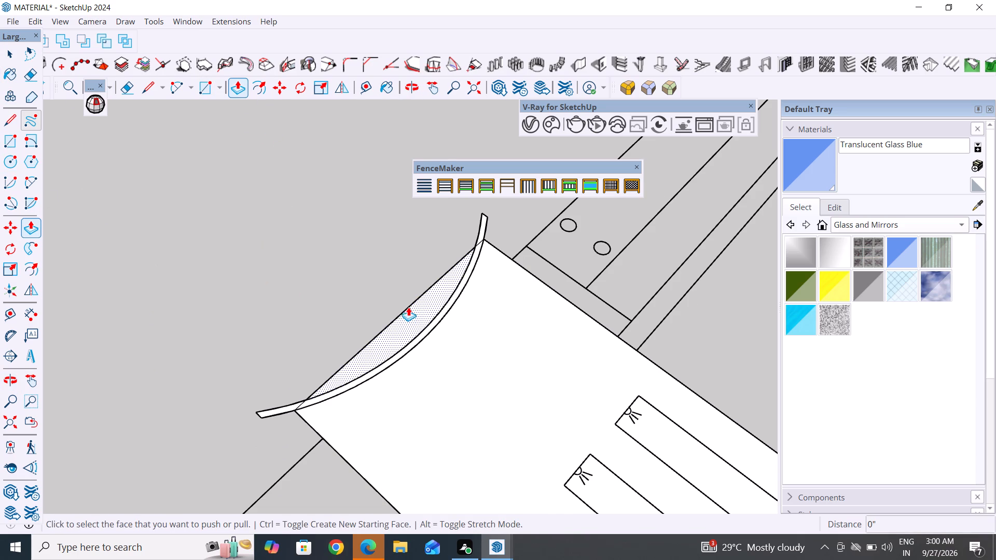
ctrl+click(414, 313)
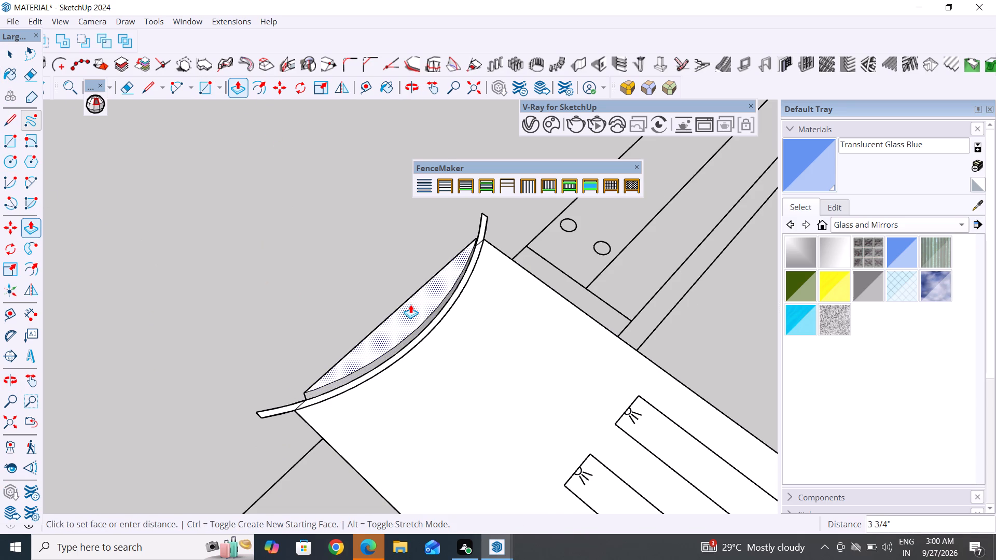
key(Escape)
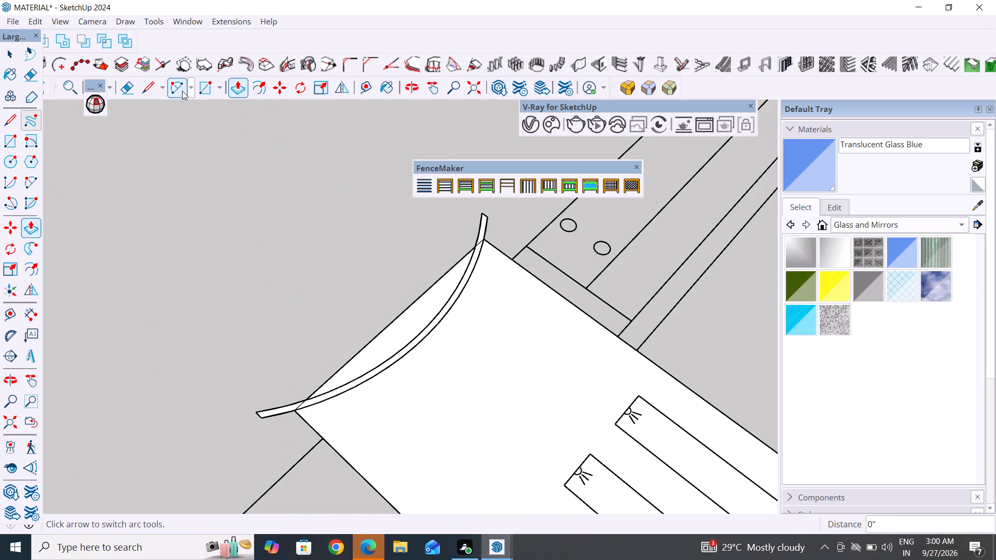
Erase the straight top edge of the panel rectangle above the curved cap, removing the surplus face there.
ctrl+click(132, 89)
ctrl+click(384, 337)
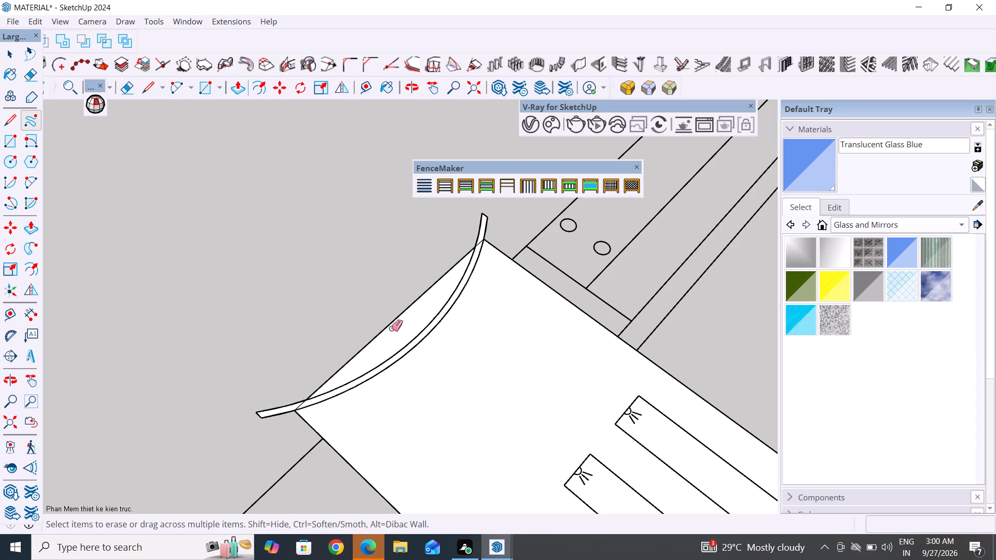
ctrl+click(393, 326)
ctrl+click(394, 321)
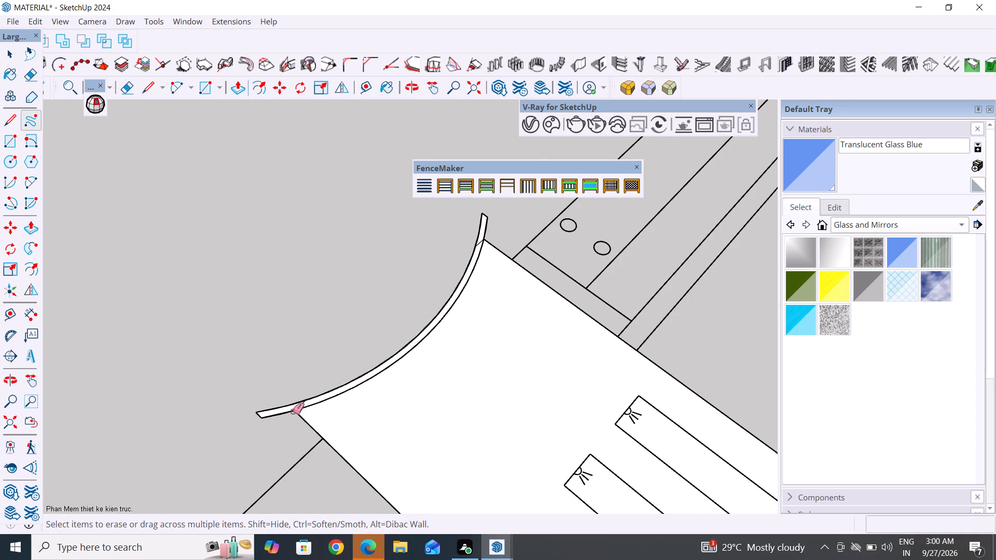
Delete the two leftover segments of the rectangle's top edge that cross the curved cap strip near its ends.
ctrl+scroll(294, 411, up, 7)
ctrl+click(12, 57)
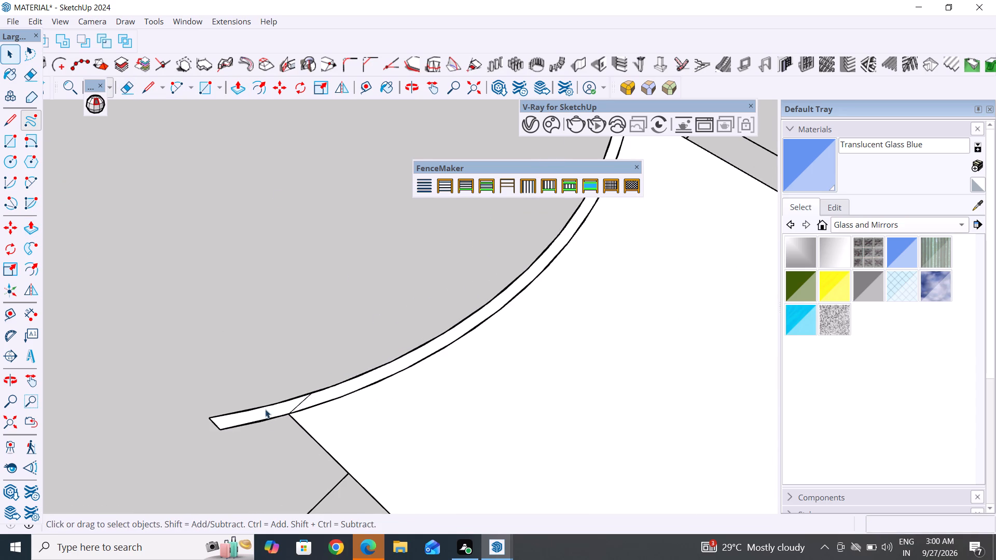
ctrl+scroll(263, 423, up, 4)
ctrl+click(329, 387)
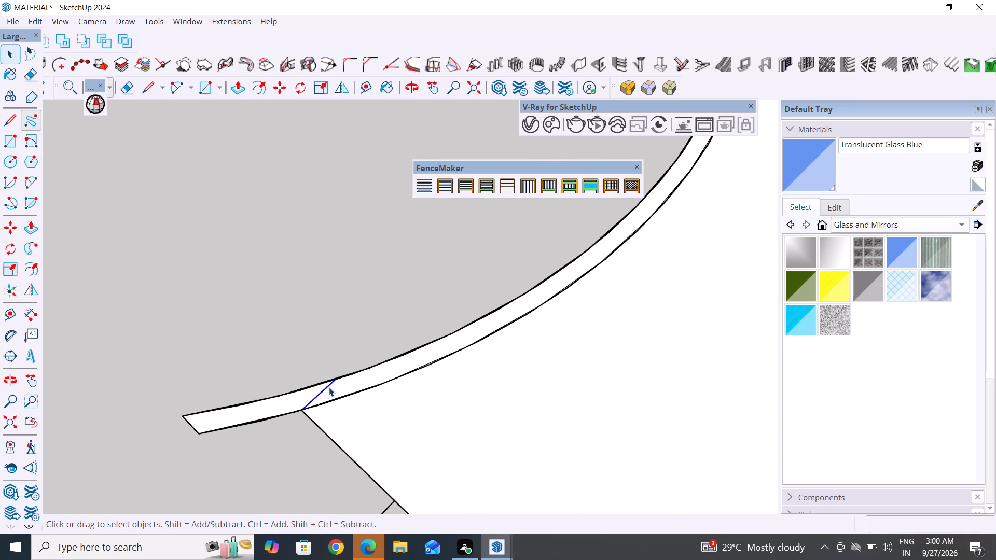
key(Delete)
ctrl+scroll(329, 387, down, 14)
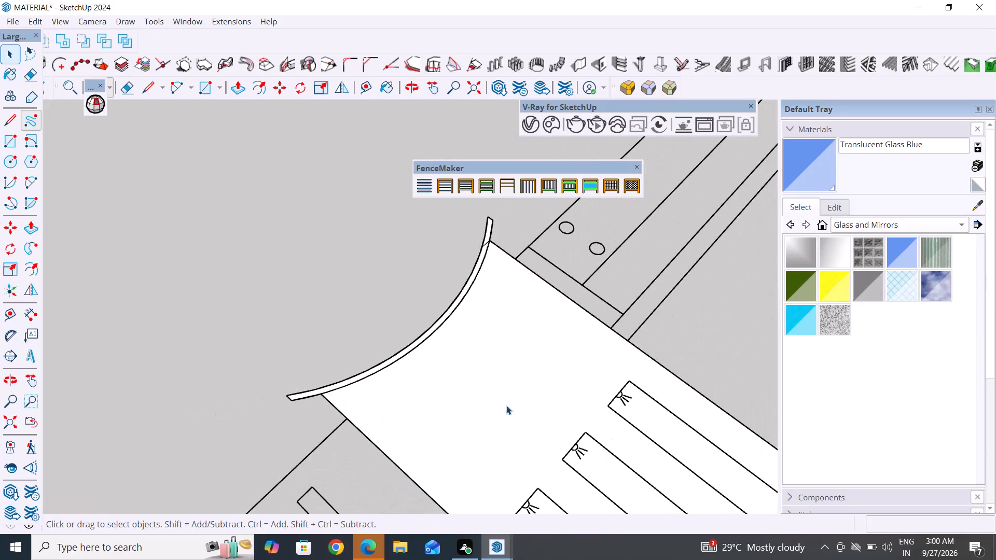
ctrl+middle_drag(571, 403, 159, 367)
ctrl+scroll(442, 425, up, 14)
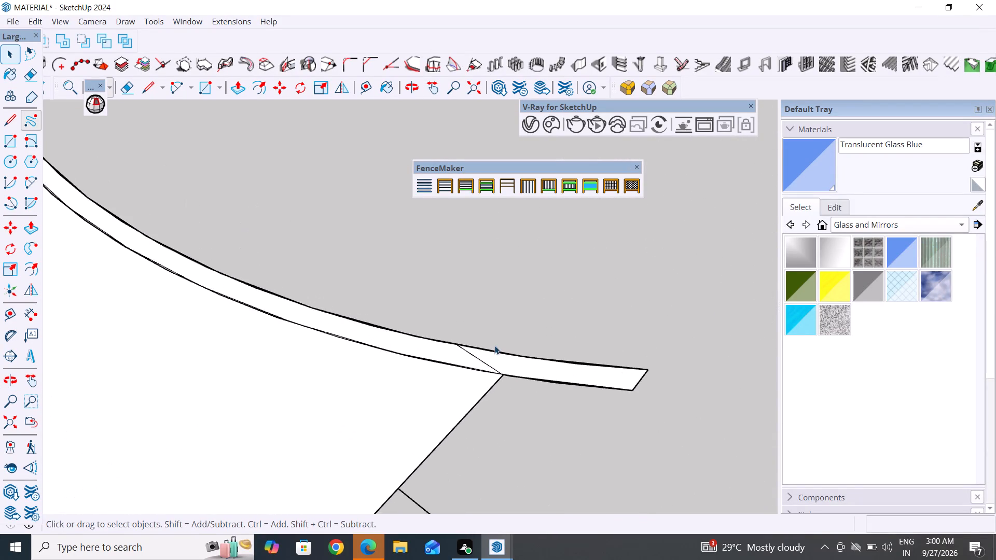
ctrl+scroll(494, 345, up, 5)
ctrl+click(482, 357)
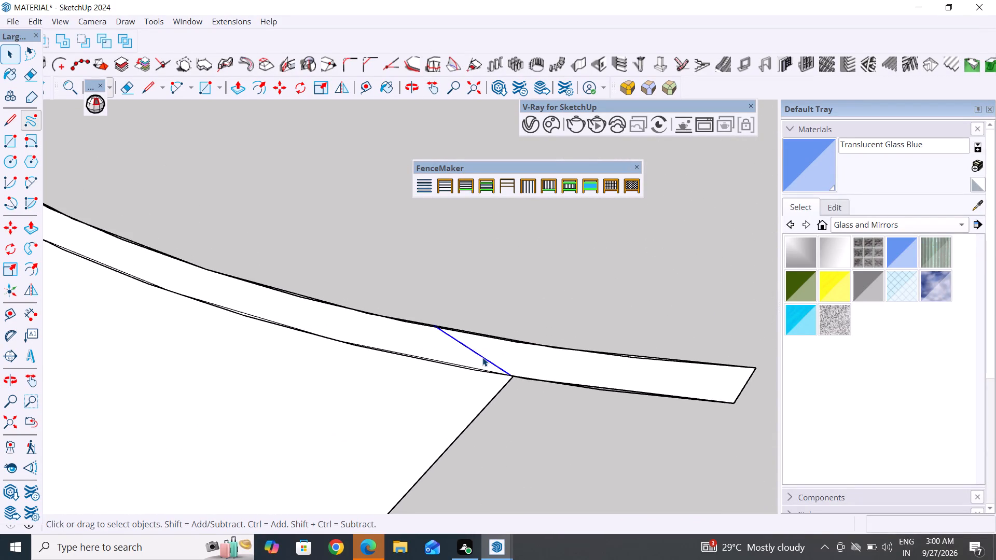
key(Delete)
Trace the panel's tall slot nearest the circle-detailed parapet with a rectangle about 9" by 8' 8 9/16".
ctrl+scroll(569, 365, down, 20)
ctrl+scroll(569, 365, down, 8)
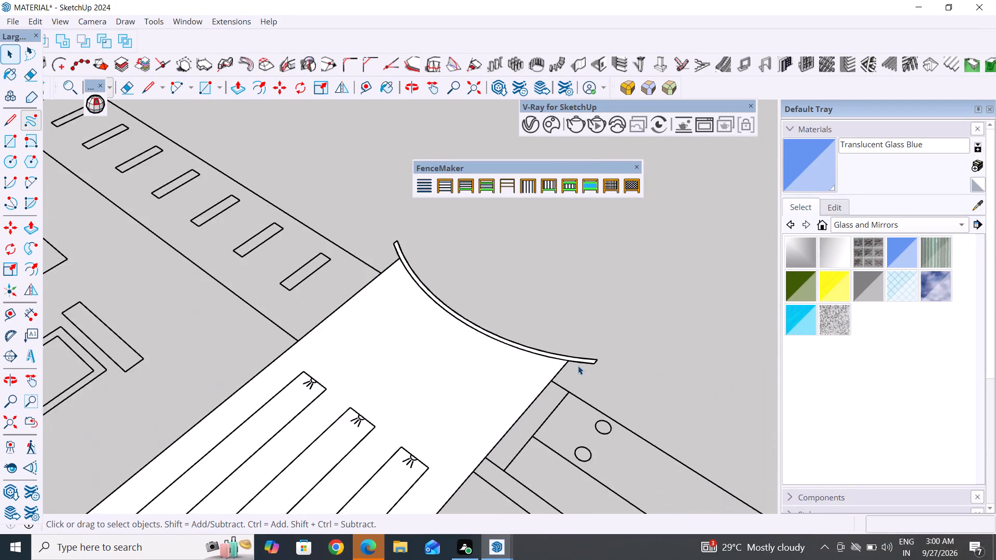
ctrl+scroll(578, 366, down, 4)
ctrl+scroll(469, 335, down, 12)
ctrl+middle_drag(465, 435, 505, 457)
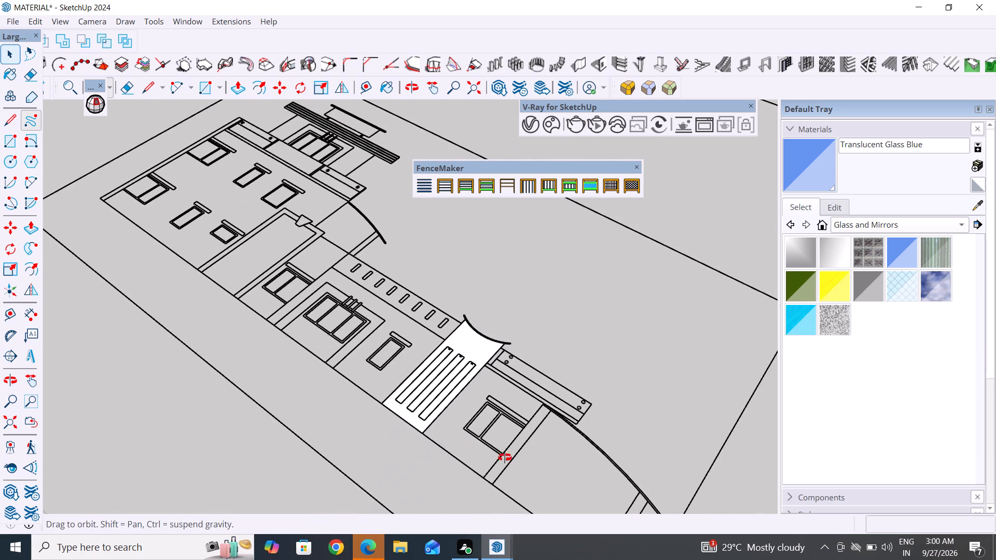
ctrl+middle_drag(505, 457, 593, 458)
ctrl+scroll(447, 412, up, 9)
ctrl+middle_drag(402, 466, 441, 480)
ctrl+scroll(439, 479, up, 1)
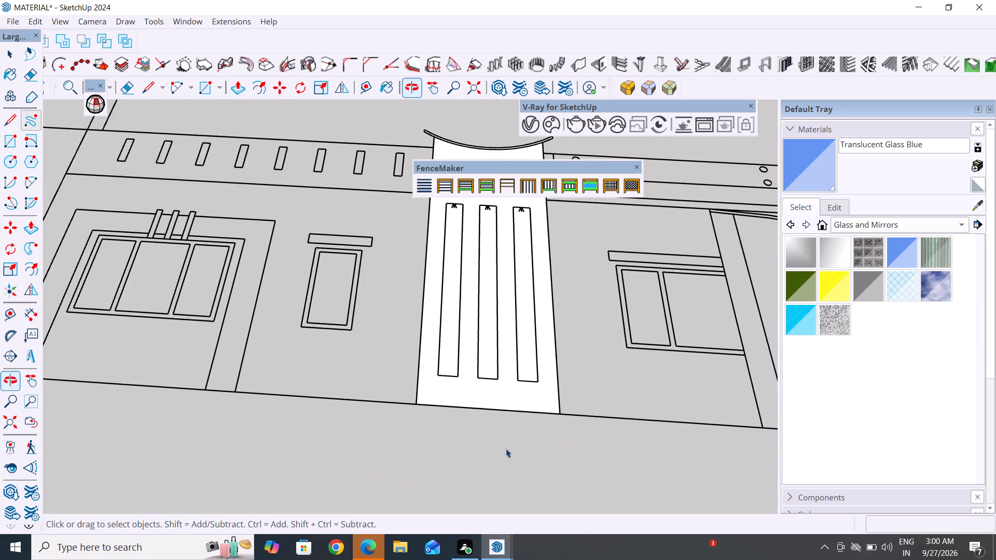
ctrl+scroll(539, 415, up, 3)
ctrl+scroll(448, 490, down, 5)
ctrl+middle_drag(316, 459, 385, 559)
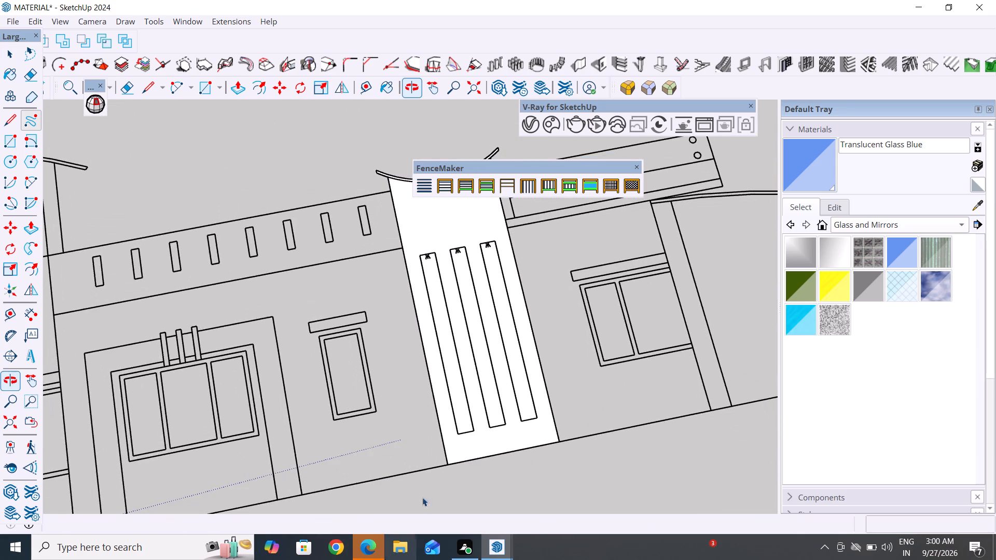
ctrl+middle_drag(540, 404, 499, 452)
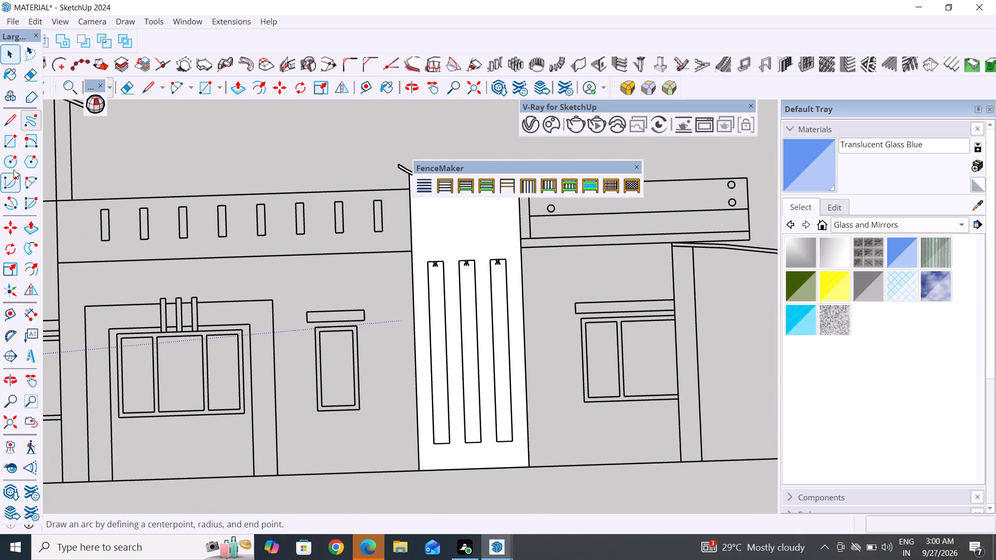
ctrl+click(8, 145)
ctrl+scroll(517, 295, up, 4)
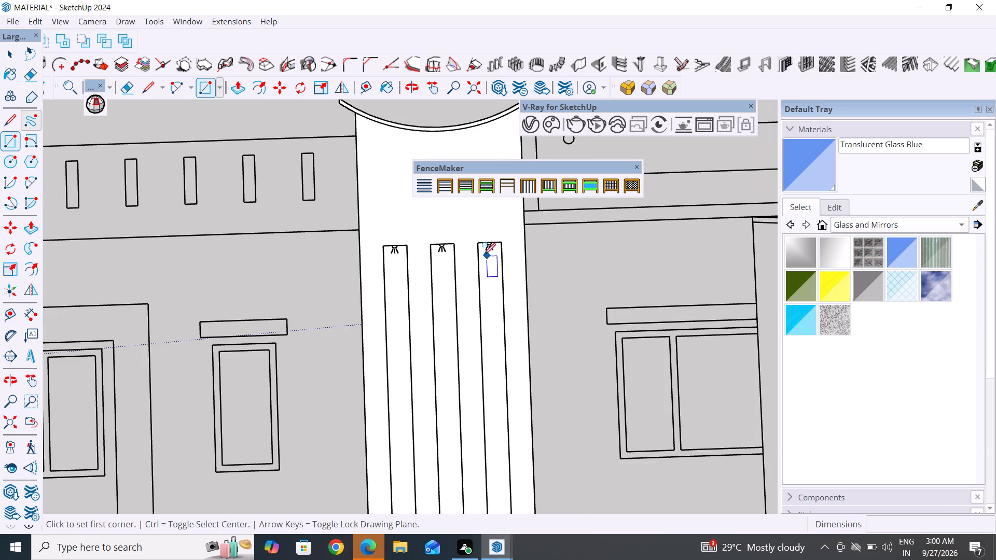
ctrl+click(478, 242)
ctrl+scroll(478, 242, down, 9)
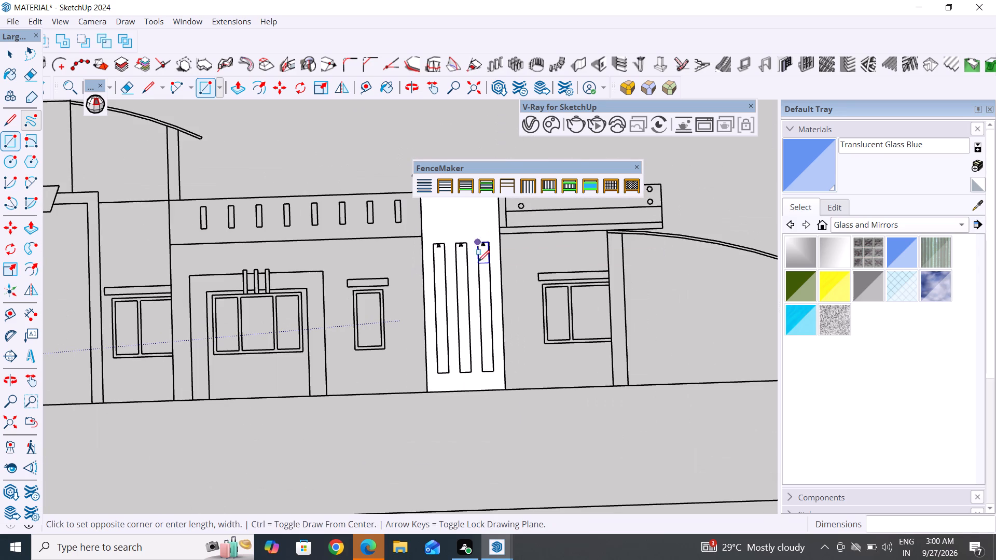
ctrl+click(495, 371)
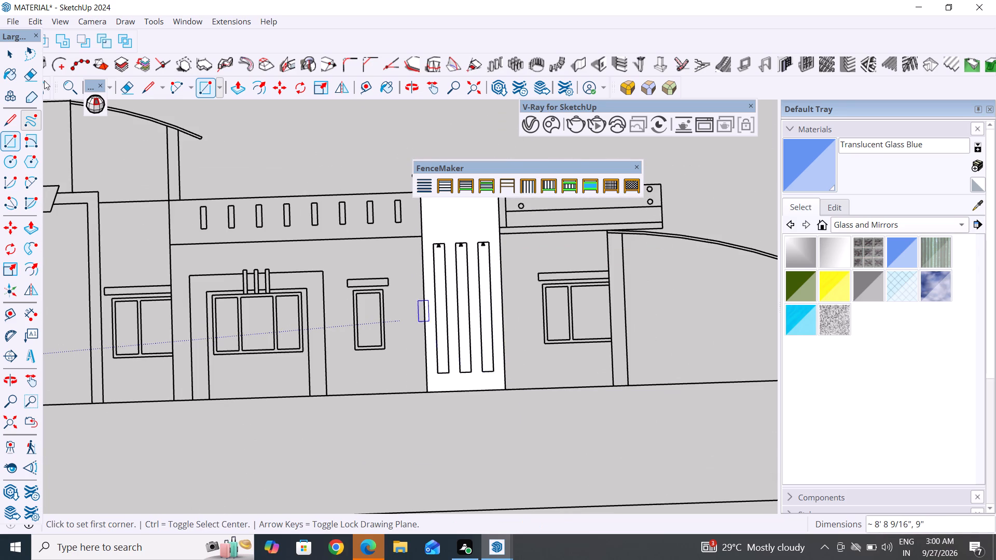
Trace the panel's middle and remaining outer slots with rectangles, each about 9" by 8' 8 9/16".
ctrl+click(8, 138)
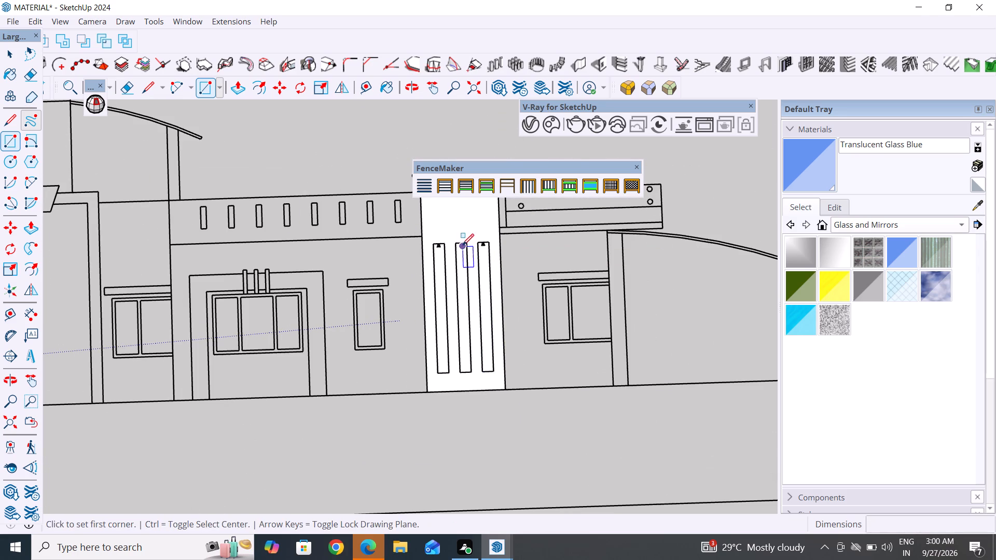
ctrl+click(454, 241)
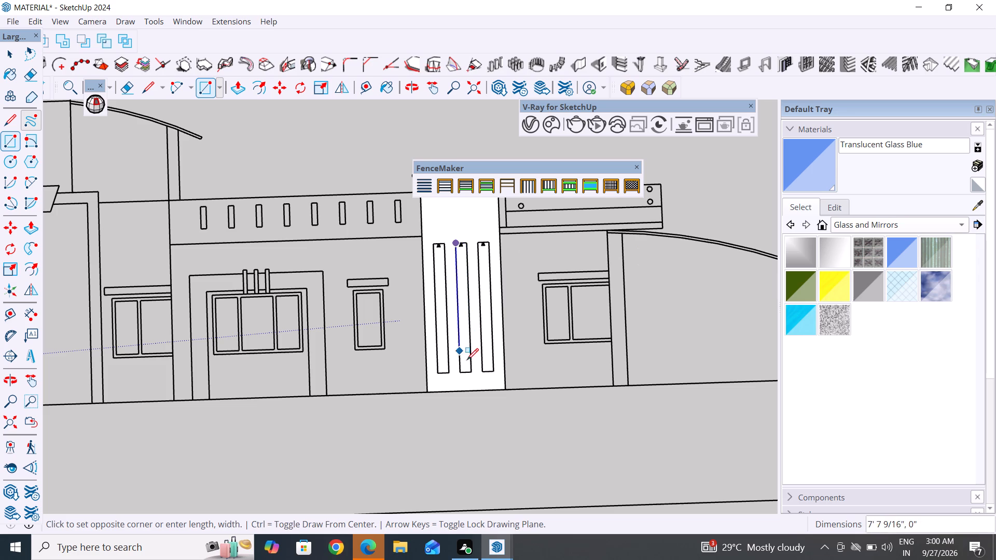
ctrl+click(473, 372)
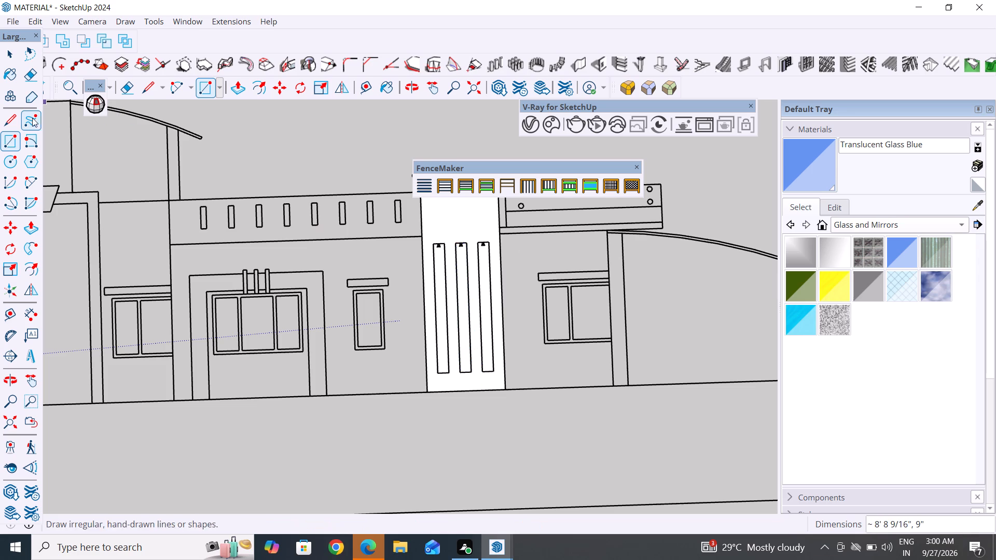
ctrl+click(8, 142)
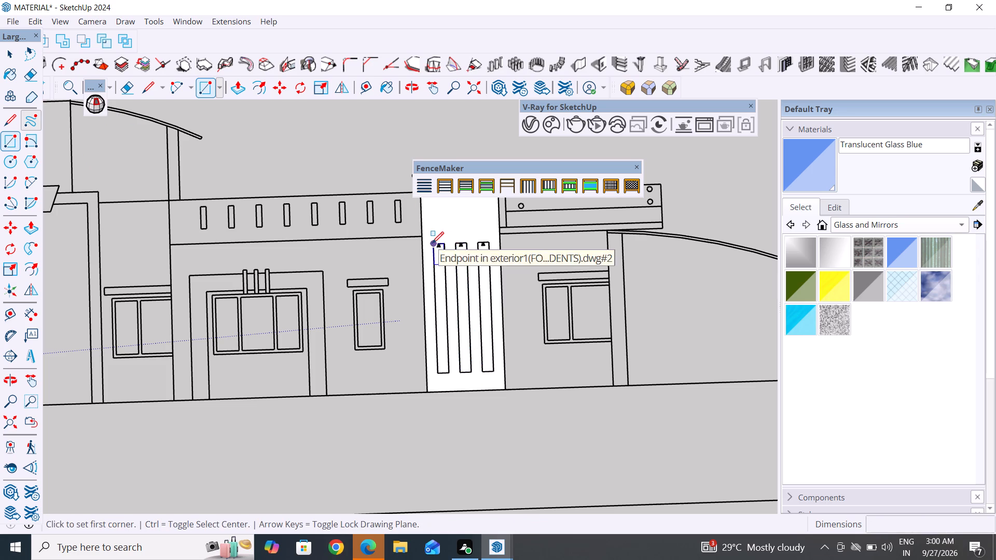
ctrl+click(432, 243)
ctrl+click(450, 373)
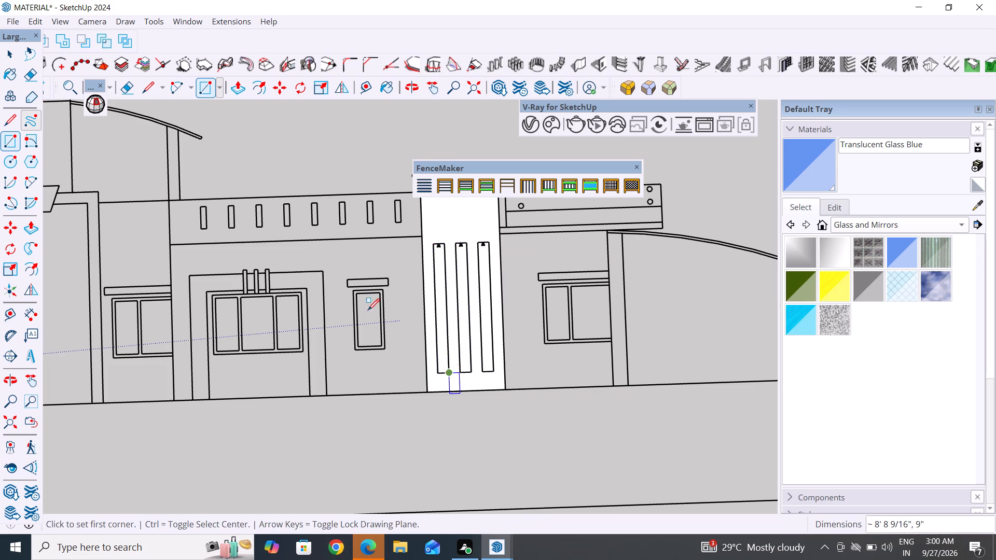
Extrude the curved-top panel's face 2 3/4" out from the elevation, leaving its three tall slots recessed.
ctrl+click(12, 50)
ctrl+click(461, 382)
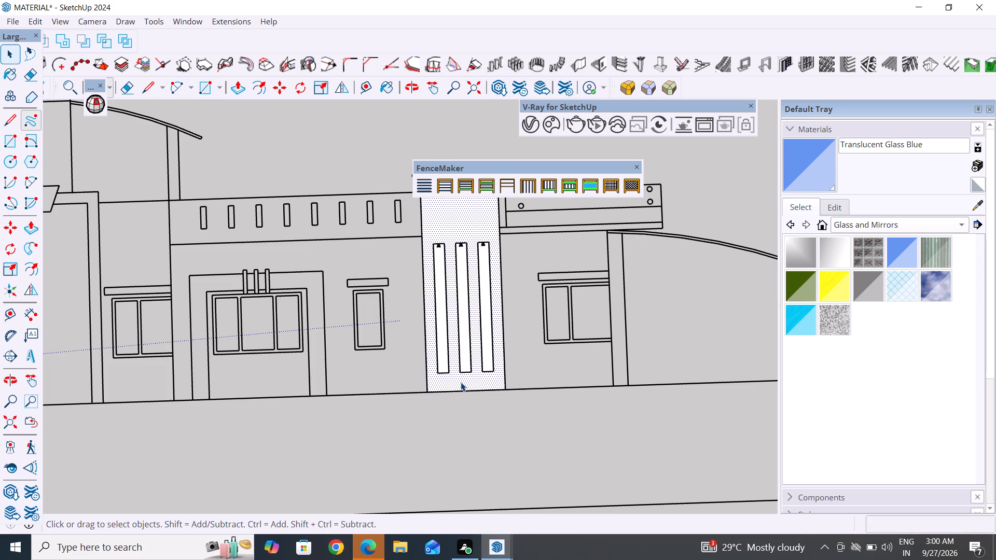
ctrl+middle_drag(501, 429, 665, 395)
ctrl+scroll(444, 446, down, 6)
ctrl+middle_drag(474, 418, 459, 329)
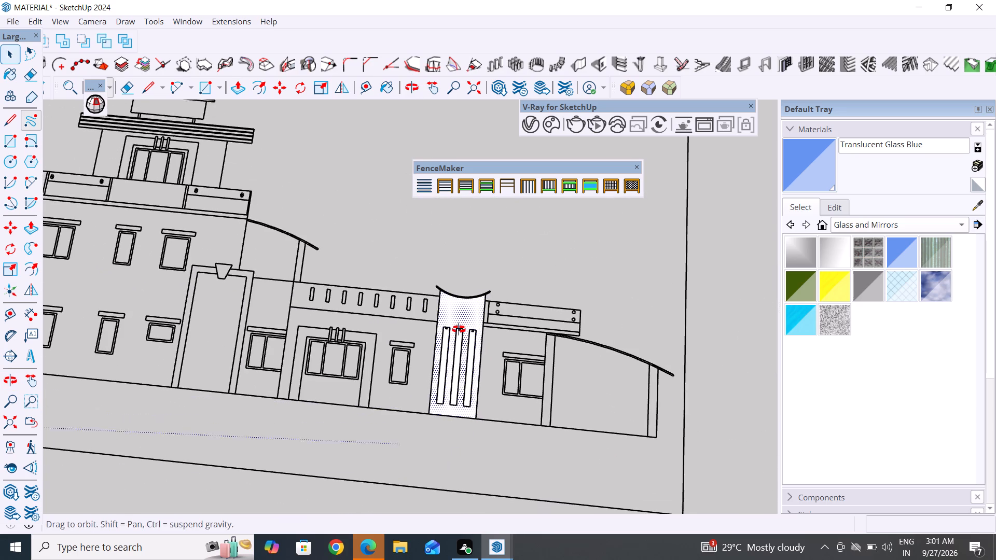
ctrl+middle_drag(459, 329, 434, 221)
ctrl+middle_drag(482, 445, 411, 362)
ctrl+scroll(485, 323, up, 5)
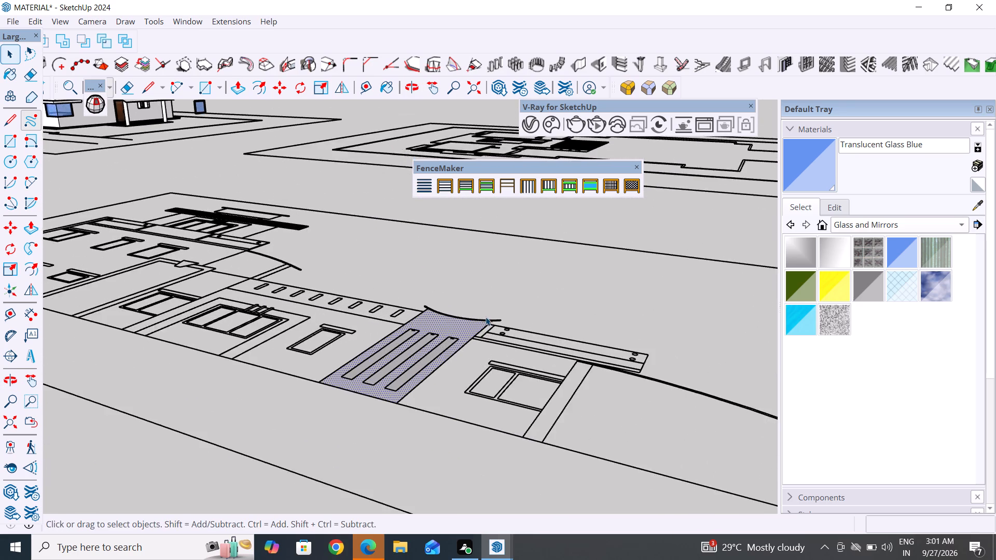
ctrl+scroll(486, 317, up, 3)
ctrl+click(231, 91)
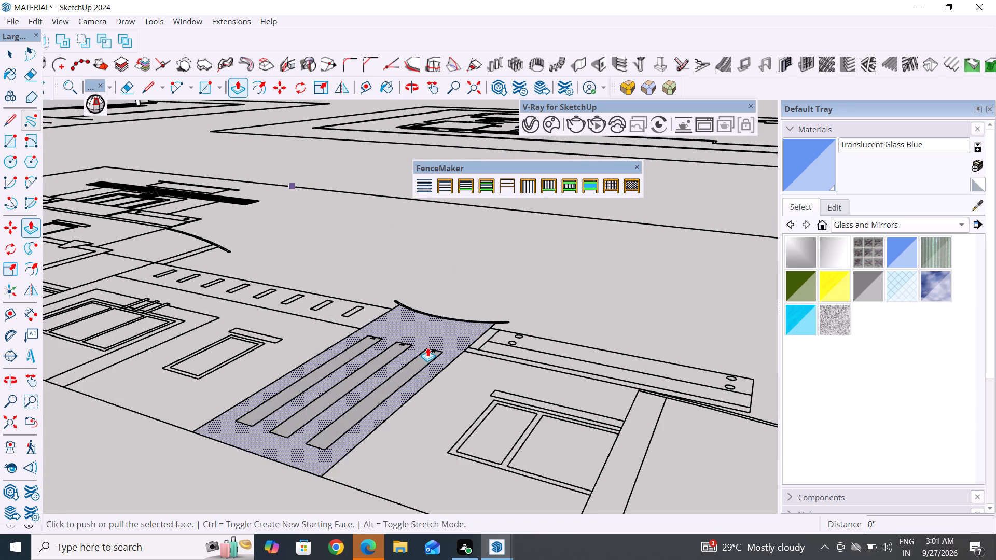
ctrl+click(456, 340)
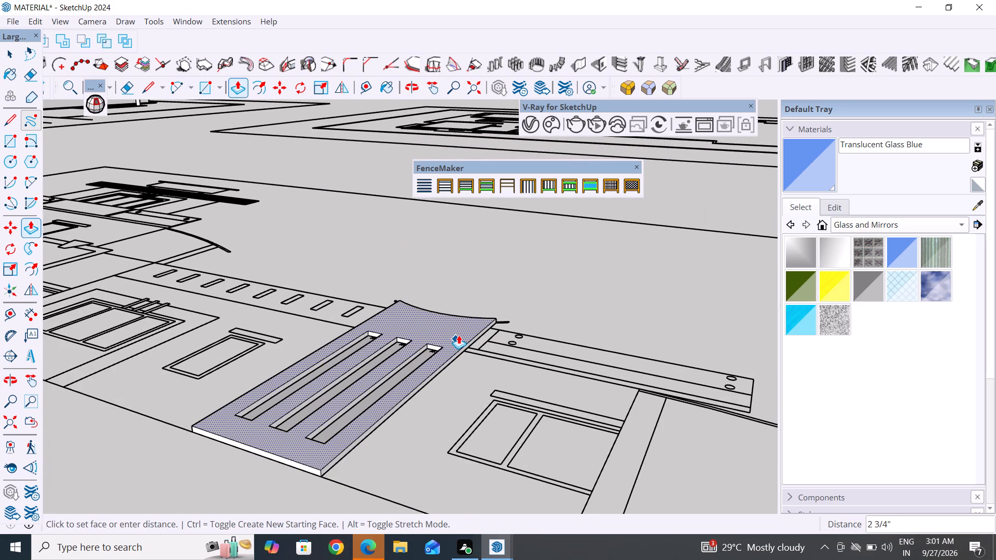
ctrl+click(459, 335)
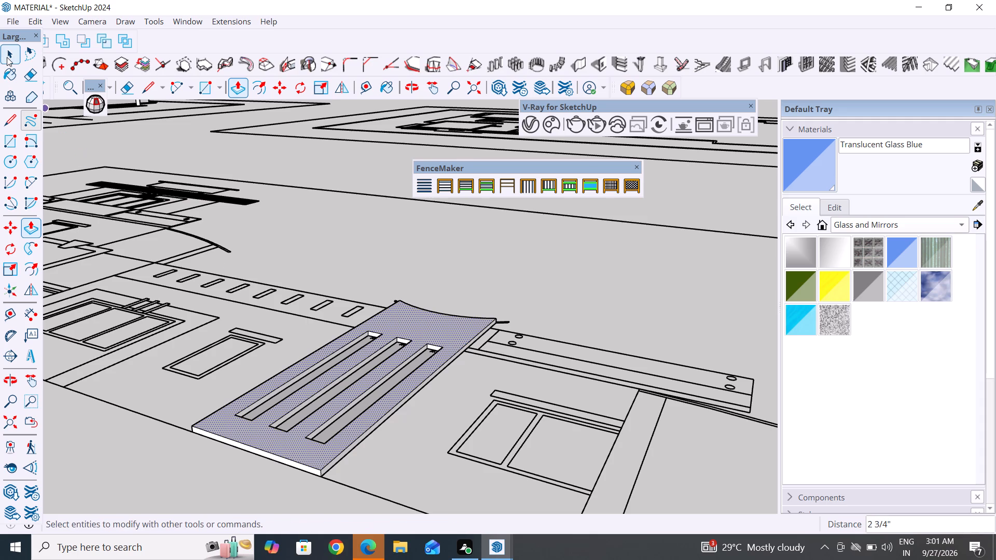
Hide the 2D elevation drawing component behind the extruded panel.
ctrl+click(7, 57)
ctrl+triple_click(466, 335)
ctrl+click(466, 335)
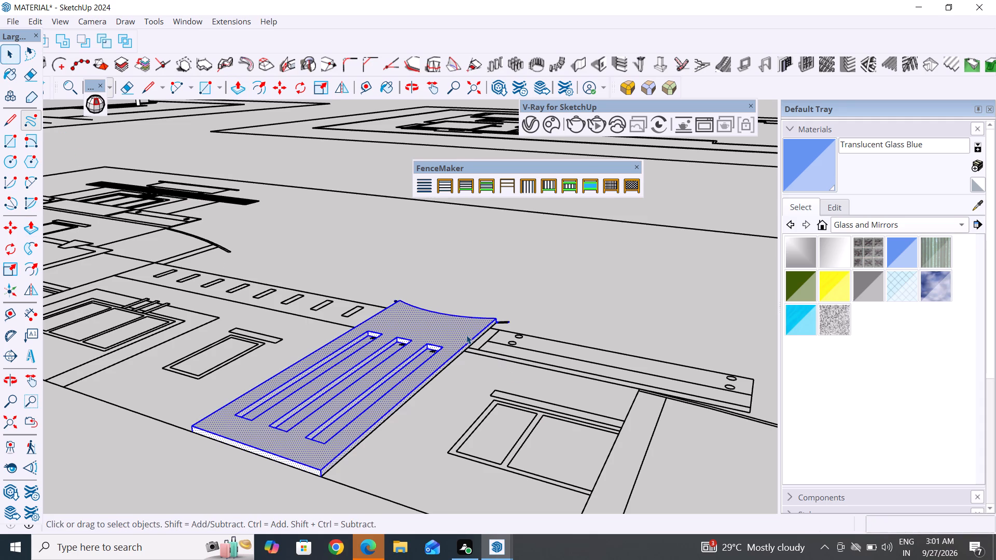
ctrl+drag(603, 399, 563, 439)
ctrl+right_click(579, 422)
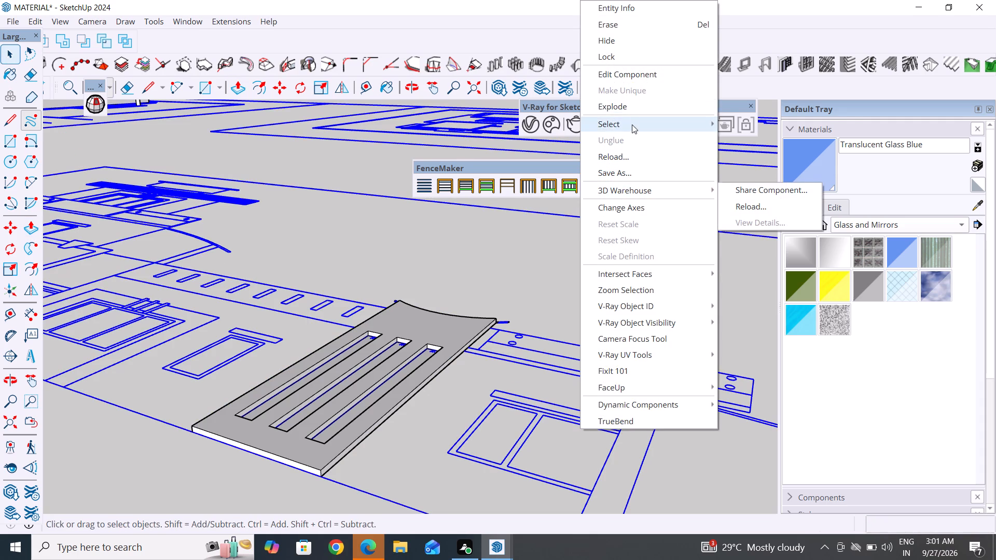
ctrl+click(622, 44)
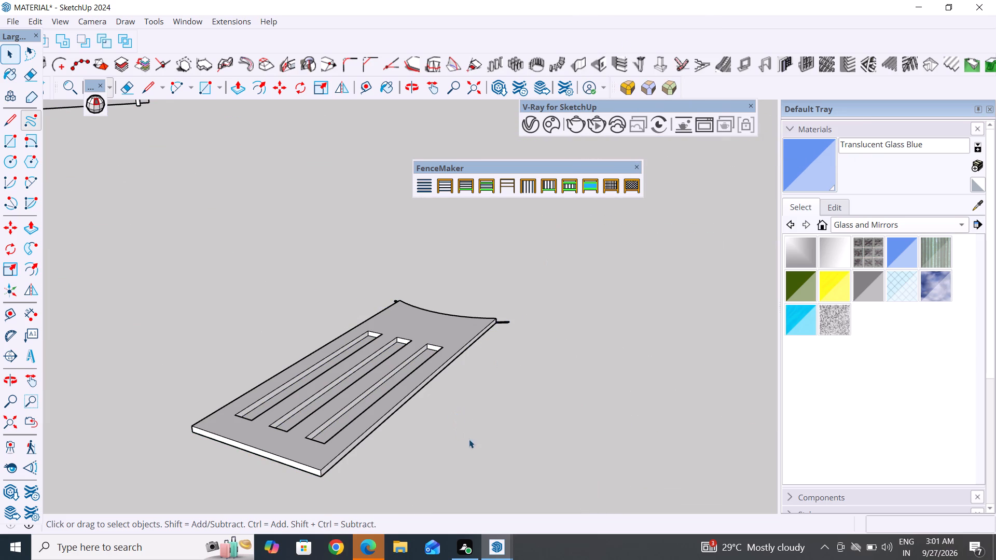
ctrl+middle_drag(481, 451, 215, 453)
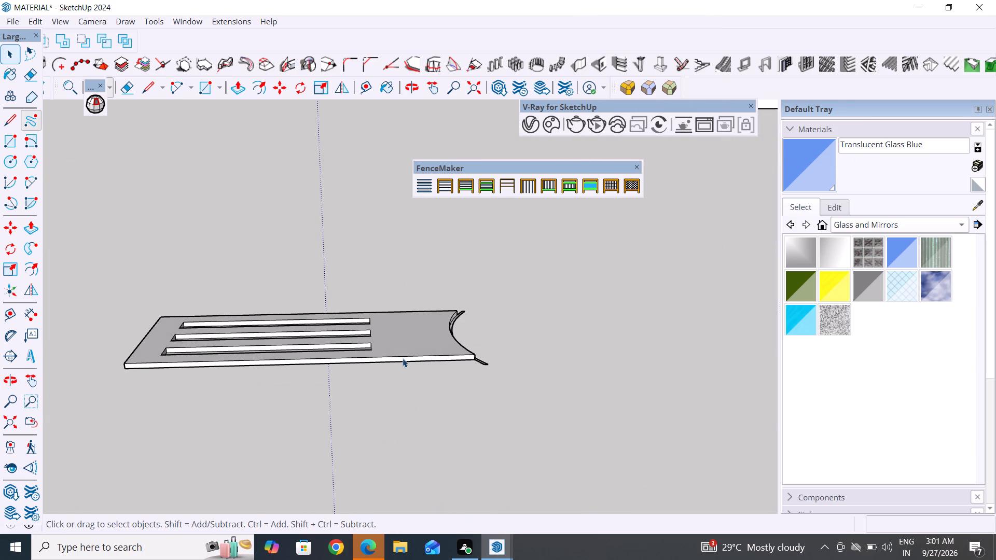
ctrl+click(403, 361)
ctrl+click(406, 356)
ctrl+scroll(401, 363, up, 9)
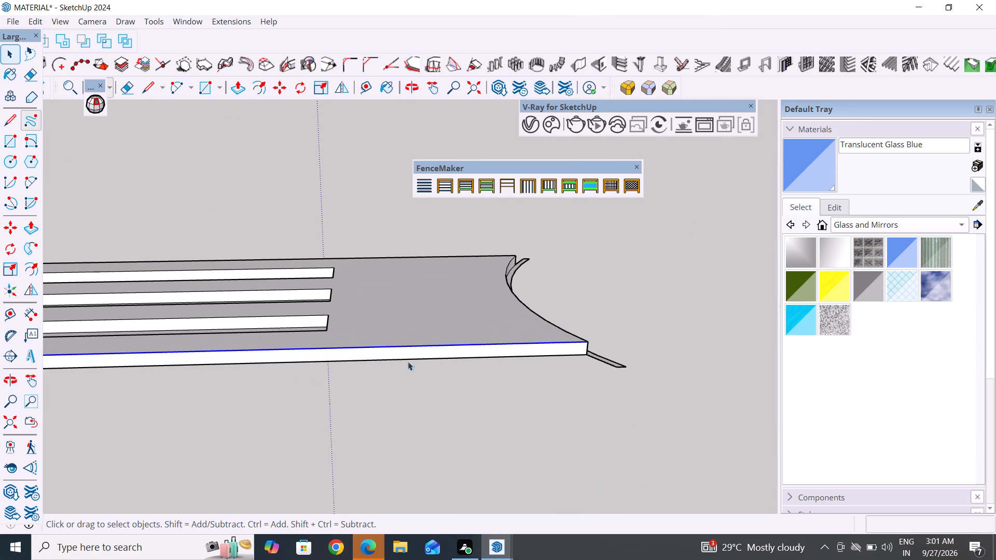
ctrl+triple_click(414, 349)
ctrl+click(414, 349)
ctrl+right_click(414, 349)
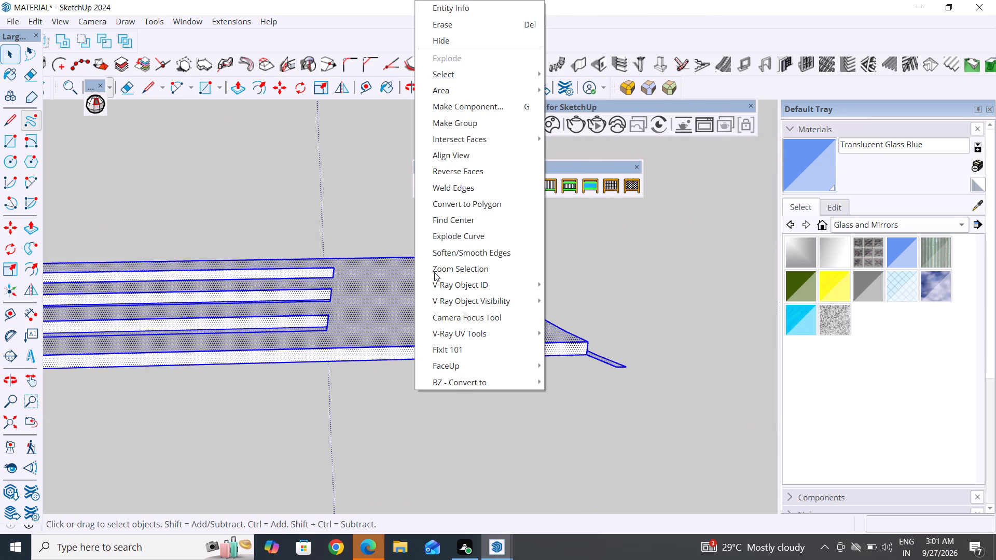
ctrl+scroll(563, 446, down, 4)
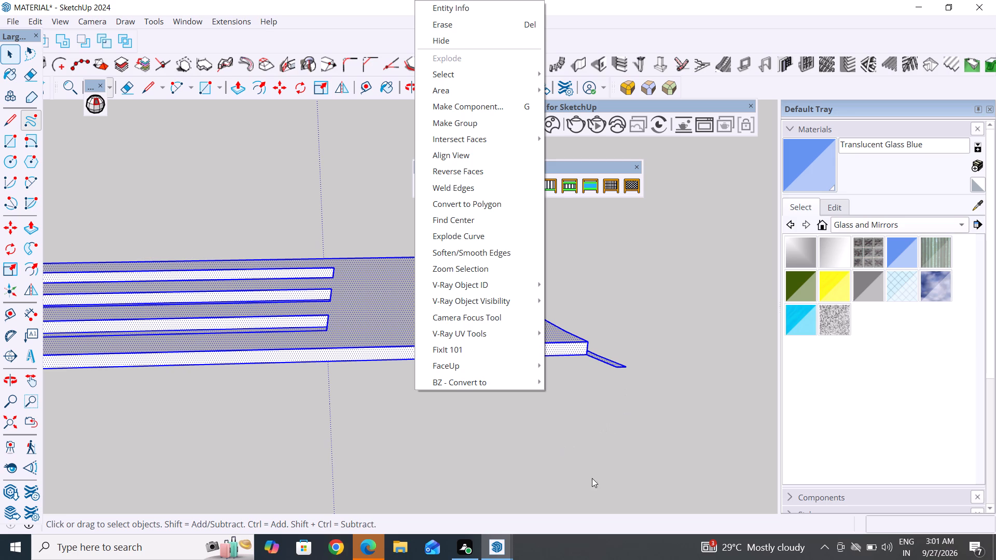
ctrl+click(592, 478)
Group the extruded slotted panel on its own, leaving the curved cap strip's face and outline edges out of the selection.
ctrl+middle_drag(632, 444, 522, 551)
ctrl+click(447, 431)
ctrl+triple_click(448, 379)
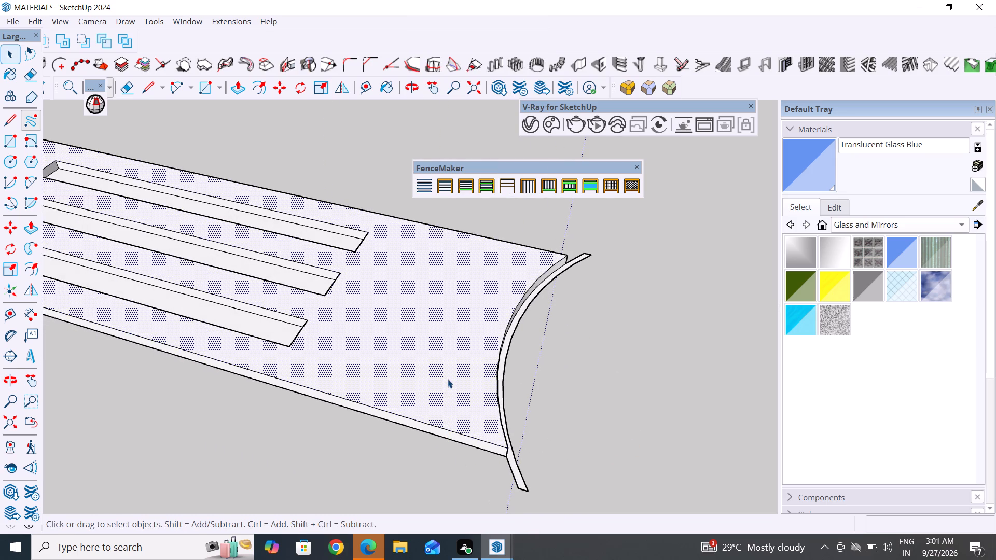
ctrl+click(448, 379)
ctrl+middle_drag(585, 347, 561, 347)
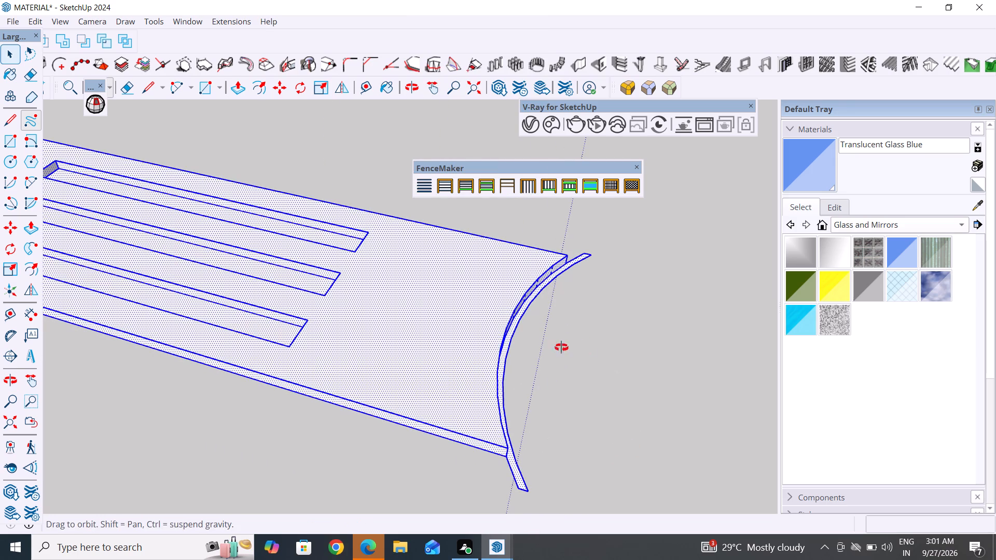
ctrl+middle_drag(561, 347, 423, 317)
ctrl+middle_drag(485, 382, 559, 417)
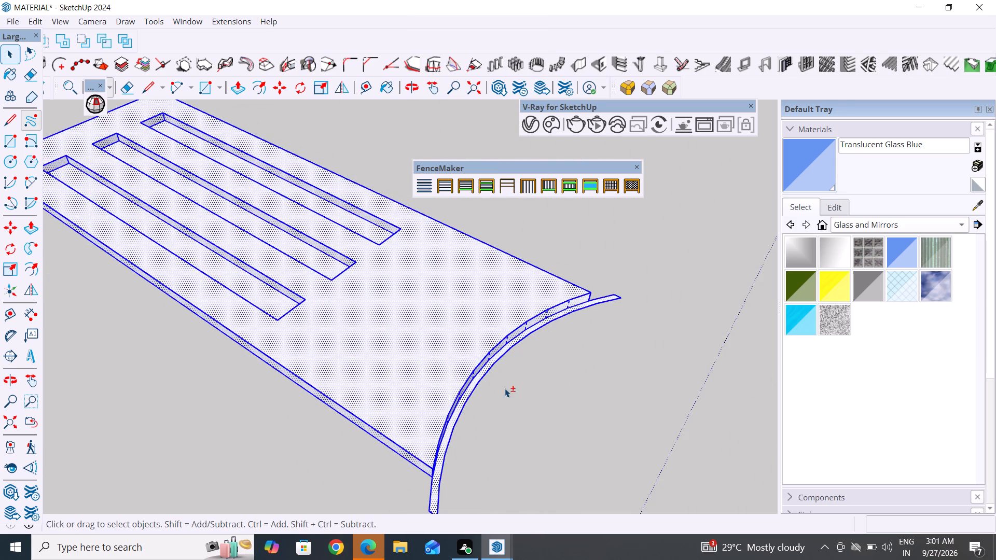
shift+scroll(472, 385, up, 7)
shift+click(476, 379)
shift+click(482, 385)
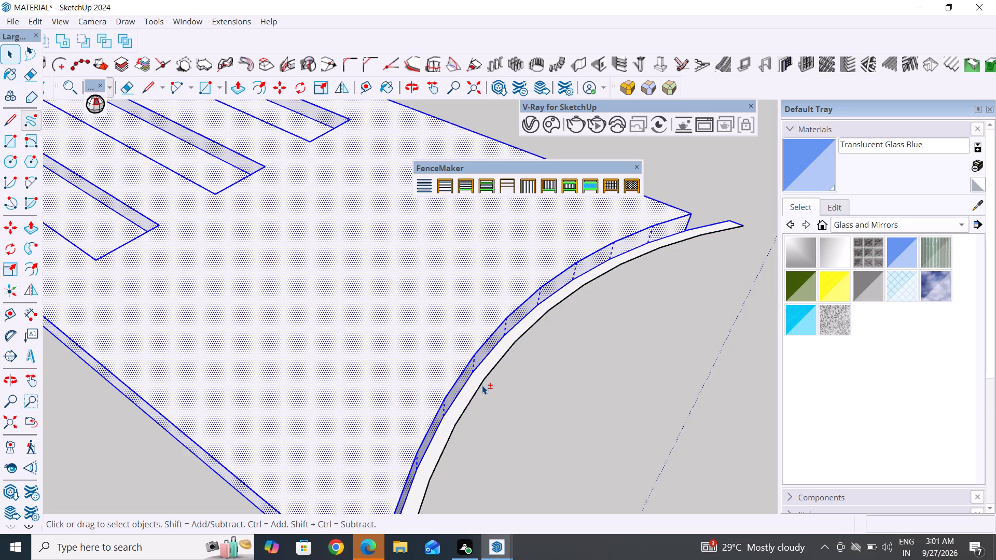
middle_drag(733, 270, 632, 386)
scroll(484, 261, down, 4)
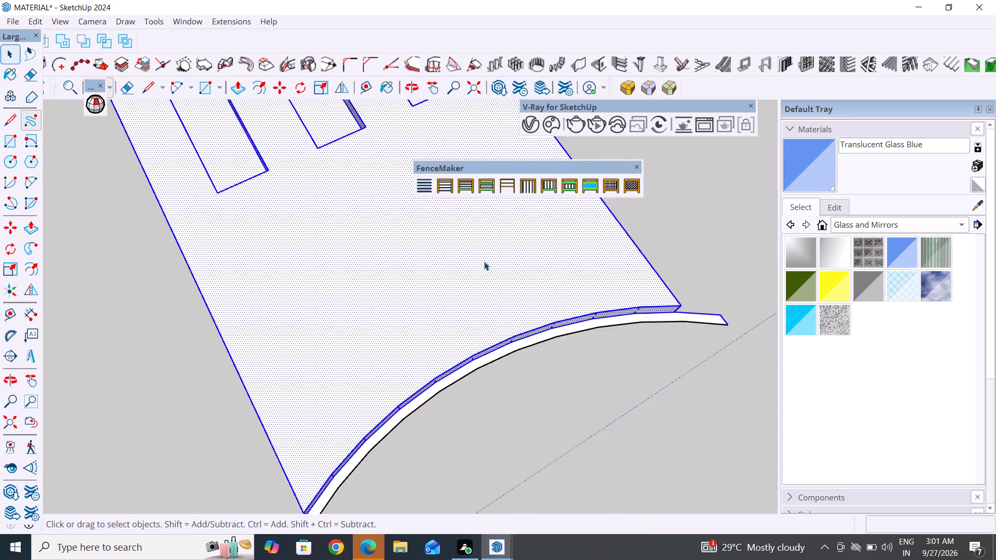
scroll(484, 261, down, 2)
scroll(696, 318, up, 8)
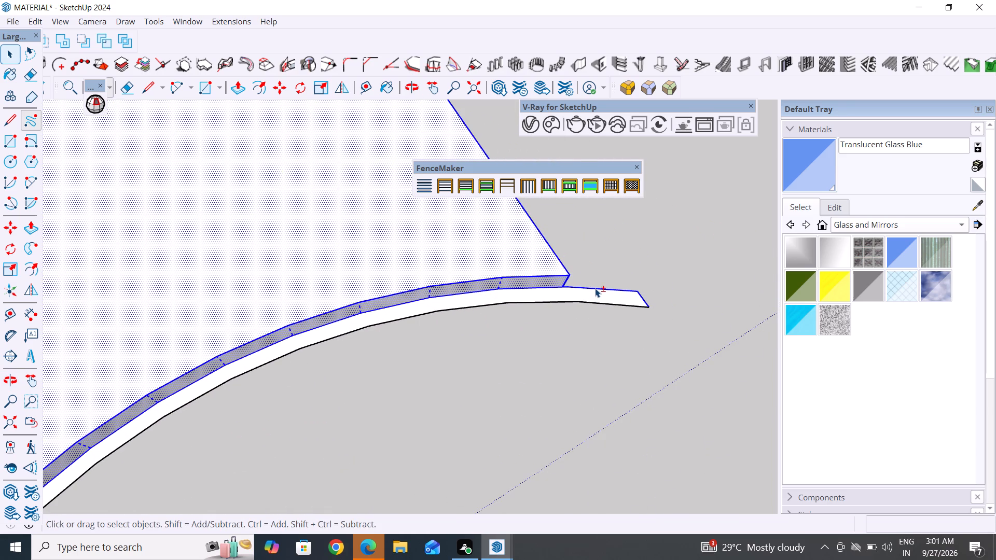
shift+click(595, 288)
shift+click(644, 302)
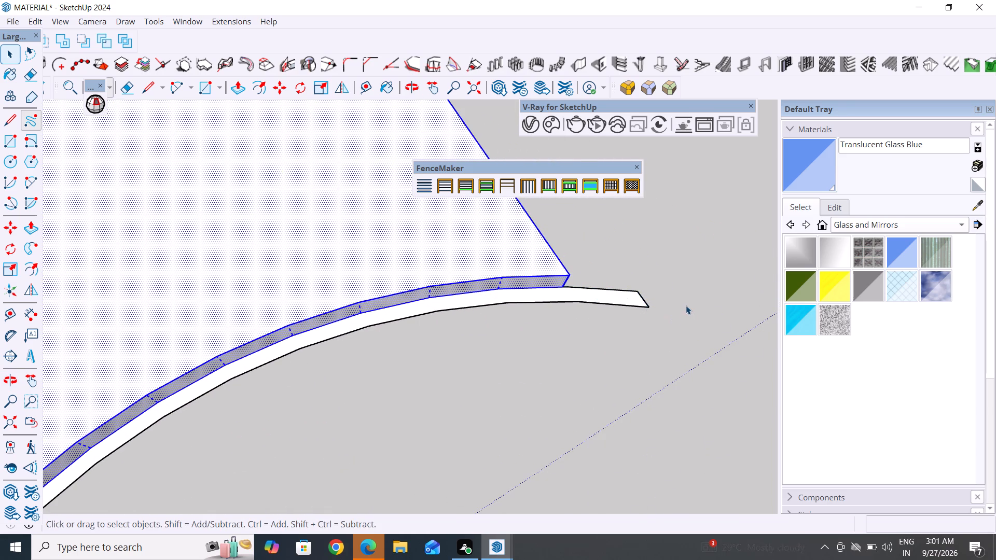
scroll(686, 304, down, 5)
scroll(313, 276, down, 5)
scroll(199, 494, up, 4)
scroll(226, 424, up, 4)
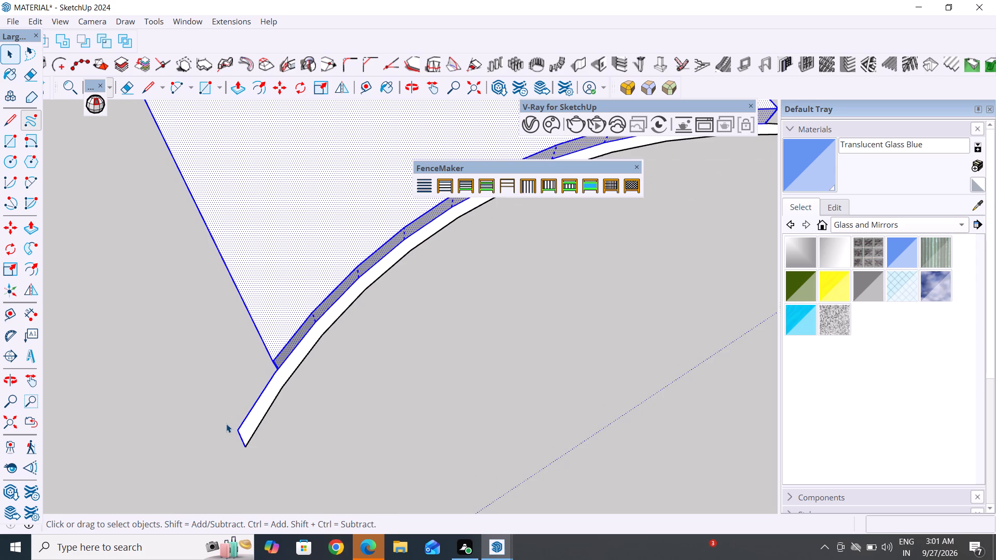
shift+click(243, 422)
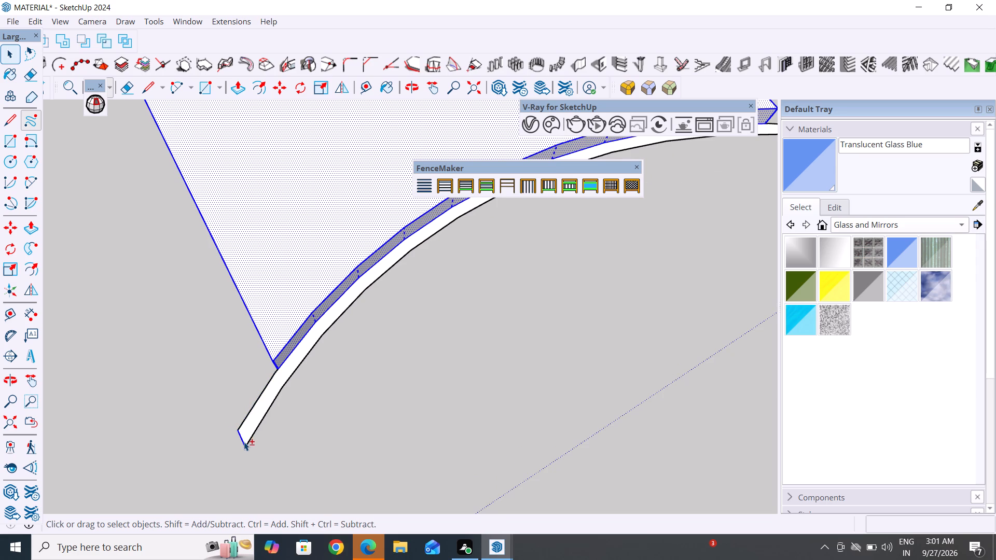
shift+click(244, 446)
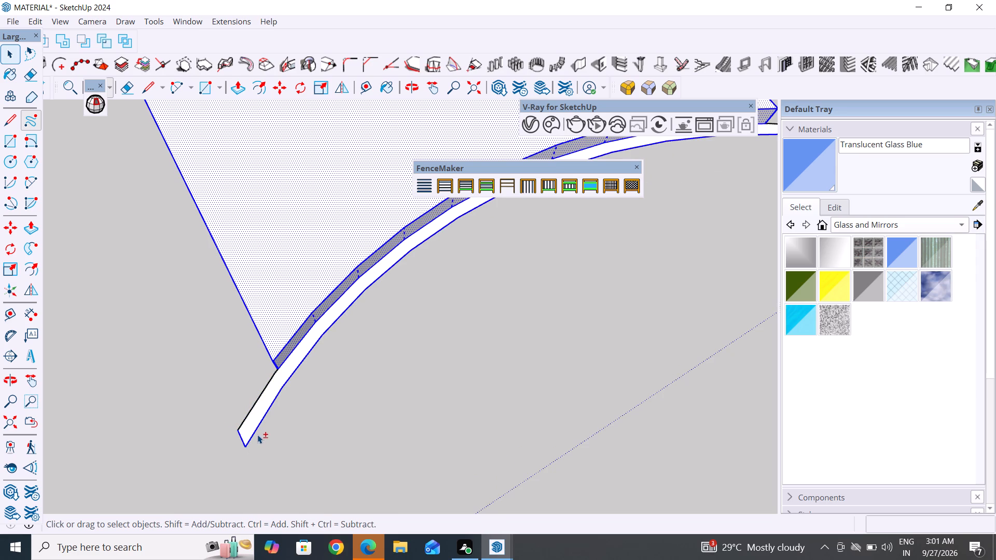
shift+click(258, 428)
shift+click(243, 442)
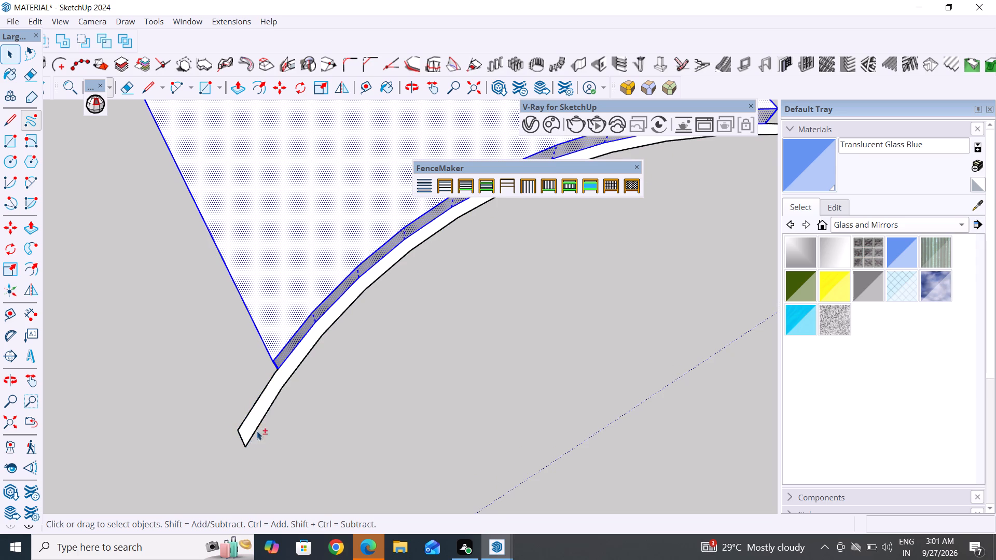
scroll(327, 402, down, 5)
middle_drag(174, 416, 577, 412)
scroll(353, 406, down, 1)
right_click(307, 387)
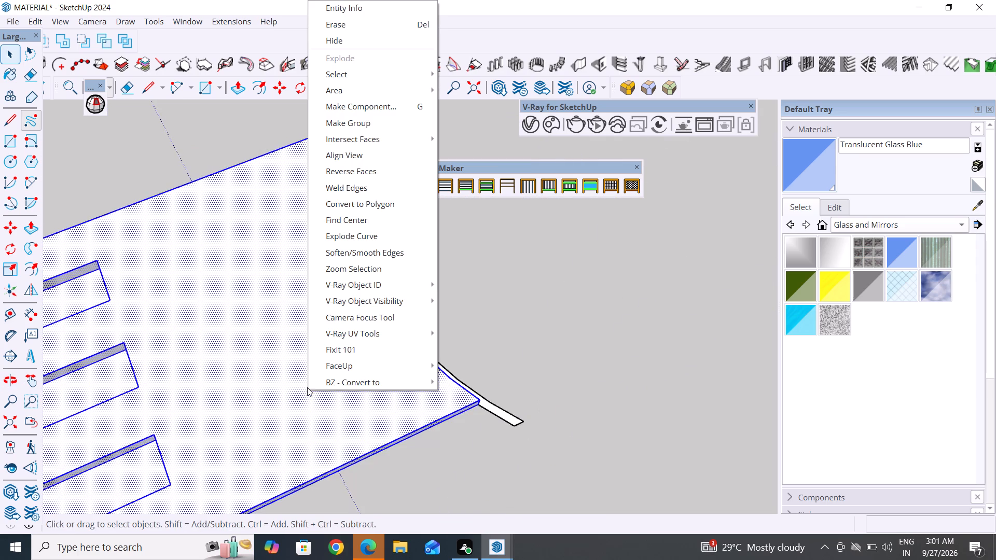
click(369, 127)
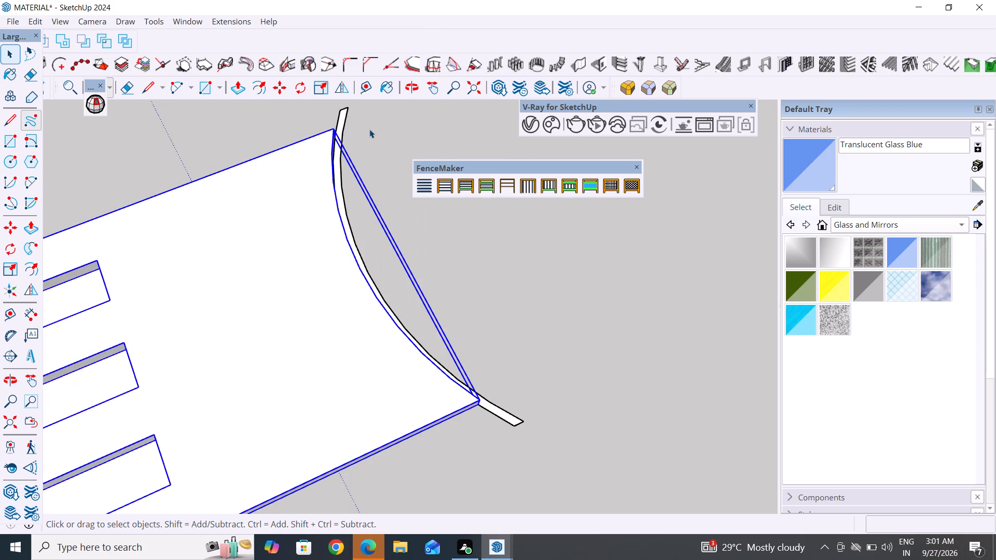
Extrude the curved cap strip's face about 6 1/4" in the panel's thickness direction.
middle_drag(558, 428, 114, 455)
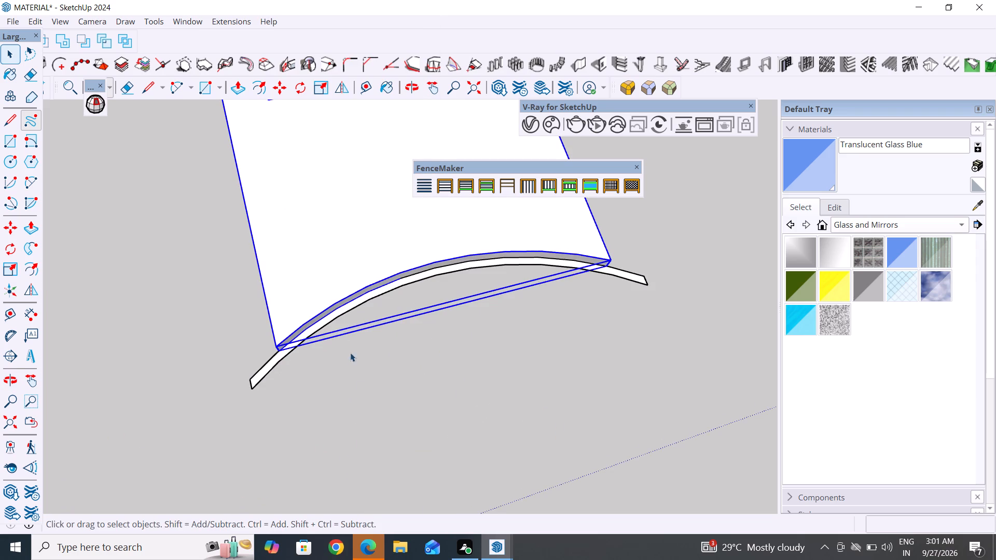
click(371, 395)
scroll(440, 265, up, 3)
click(459, 273)
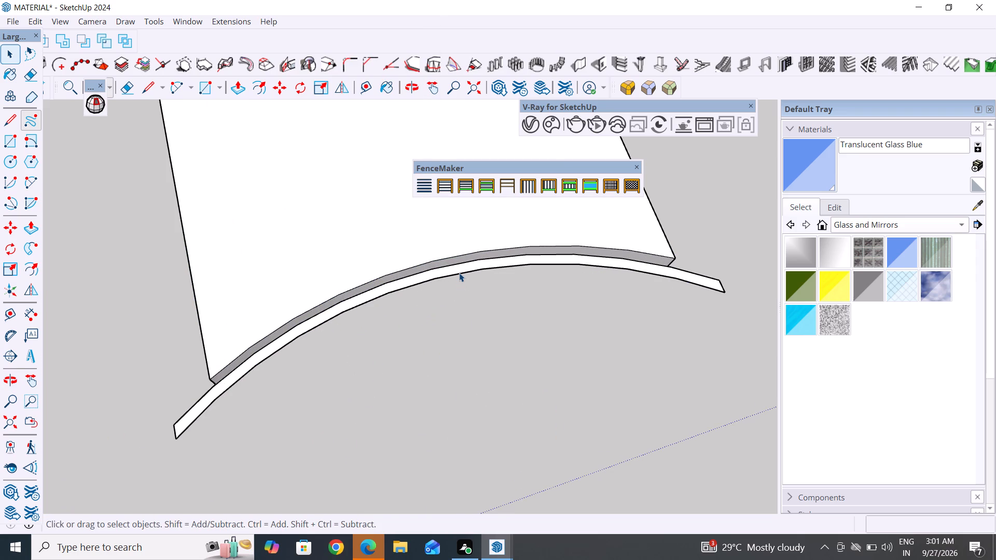
double_click(466, 266)
click(466, 266)
click(466, 266)
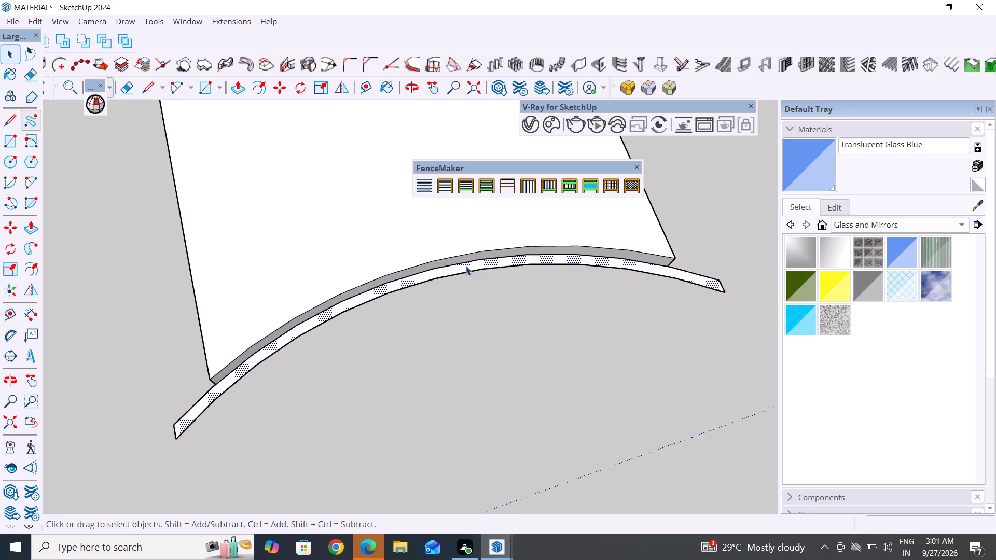
click(242, 86)
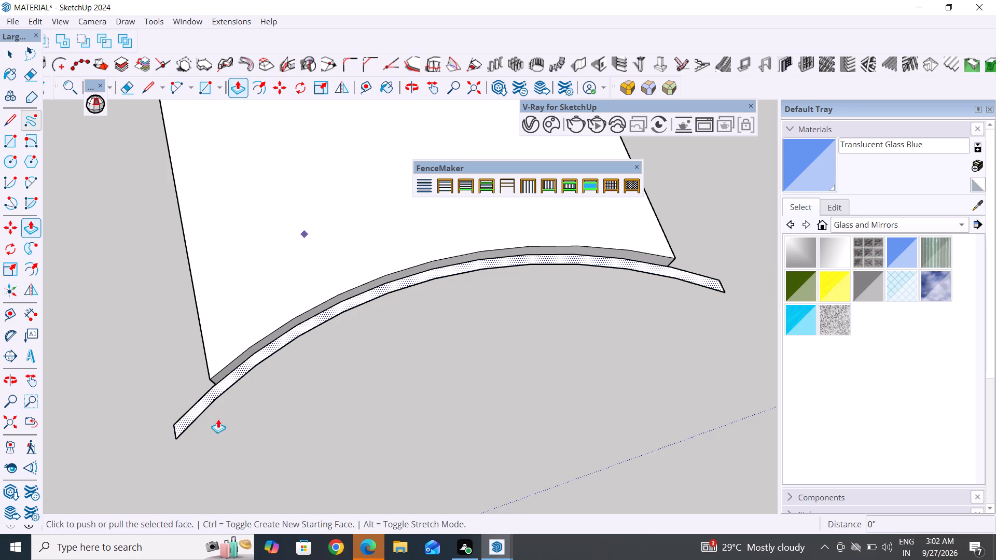
middle_drag(194, 417, 499, 300)
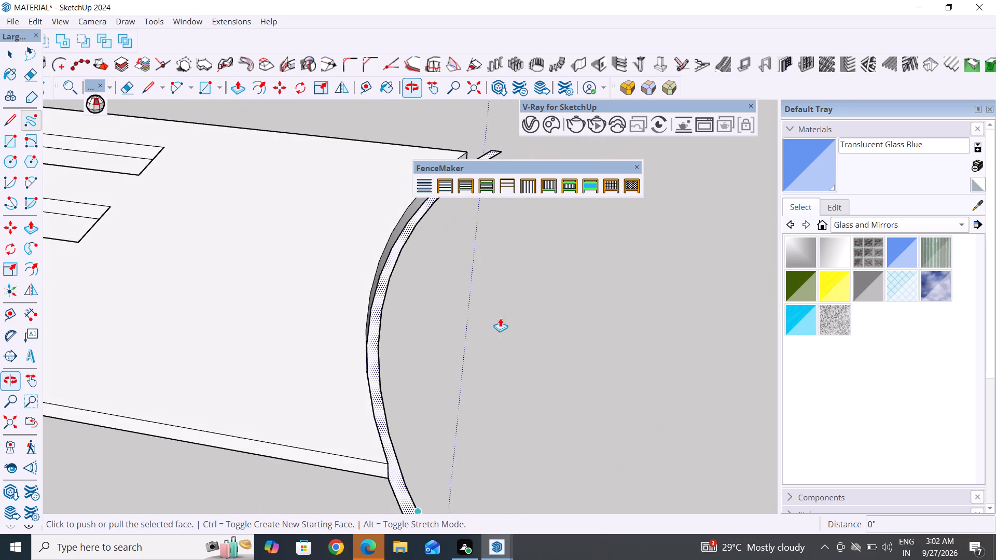
scroll(440, 289, down, 5)
scroll(432, 469, up, 12)
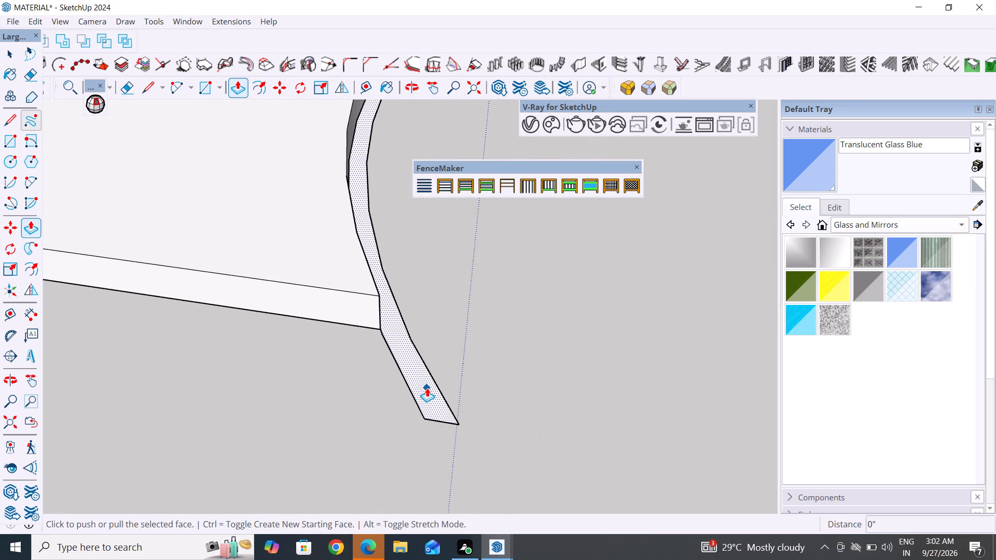
click(427, 388)
click(391, 307)
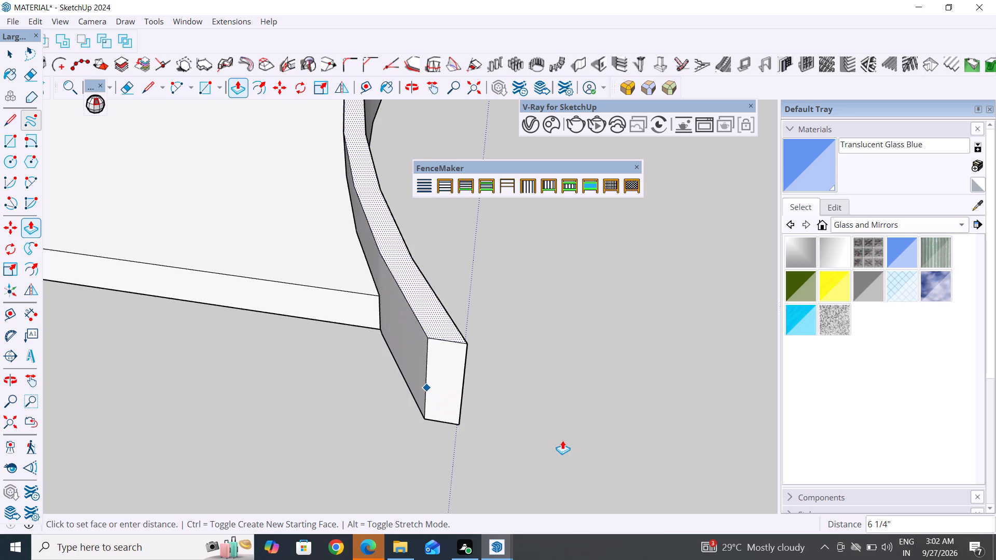
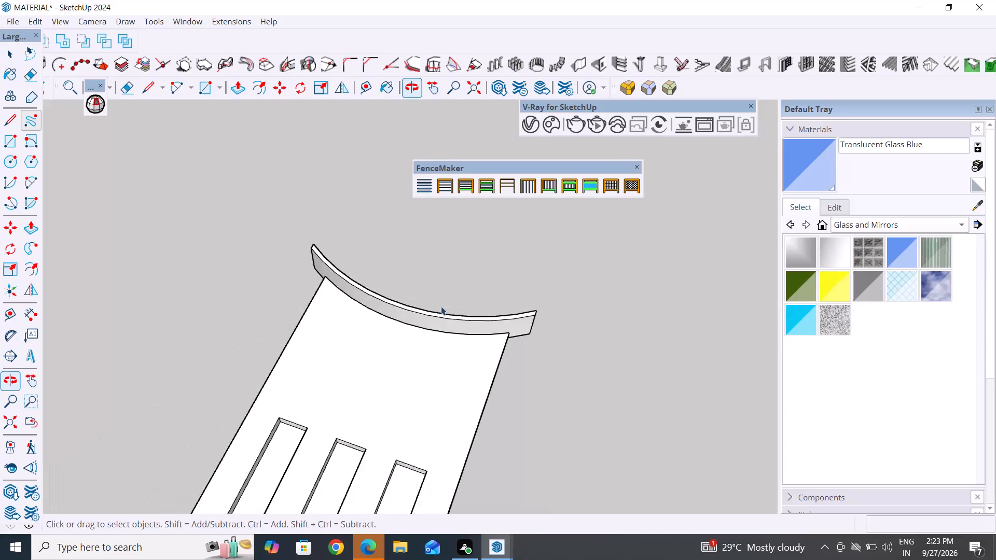
Group the slotted panel and its curved cap strip together as one object.
scroll(474, 243, down, 6)
middle_drag(435, 334, 409, 318)
scroll(458, 279, down, 4)
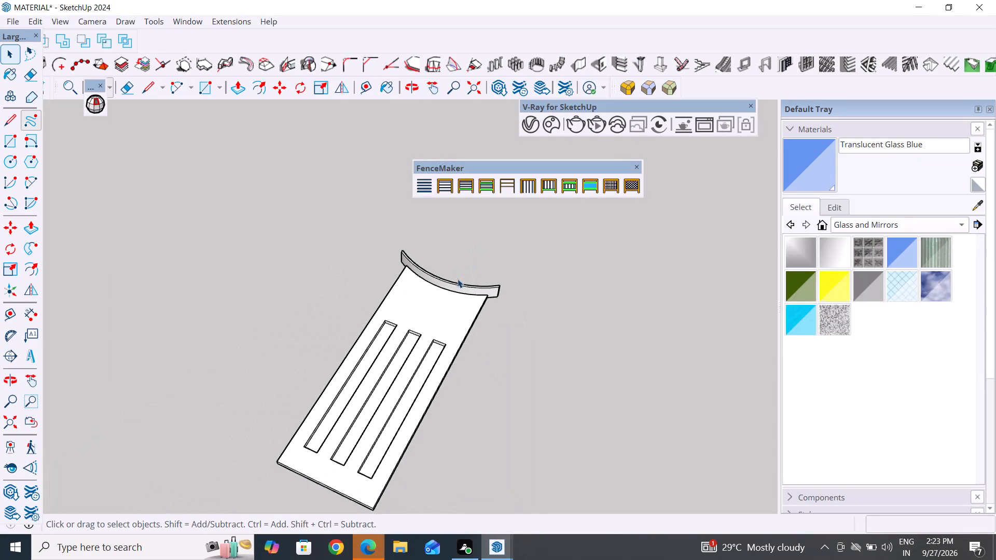
scroll(458, 279, down, 3)
middle_drag(446, 409, 635, 493)
scroll(453, 338, down, 5)
middle_drag(467, 370, 421, 391)
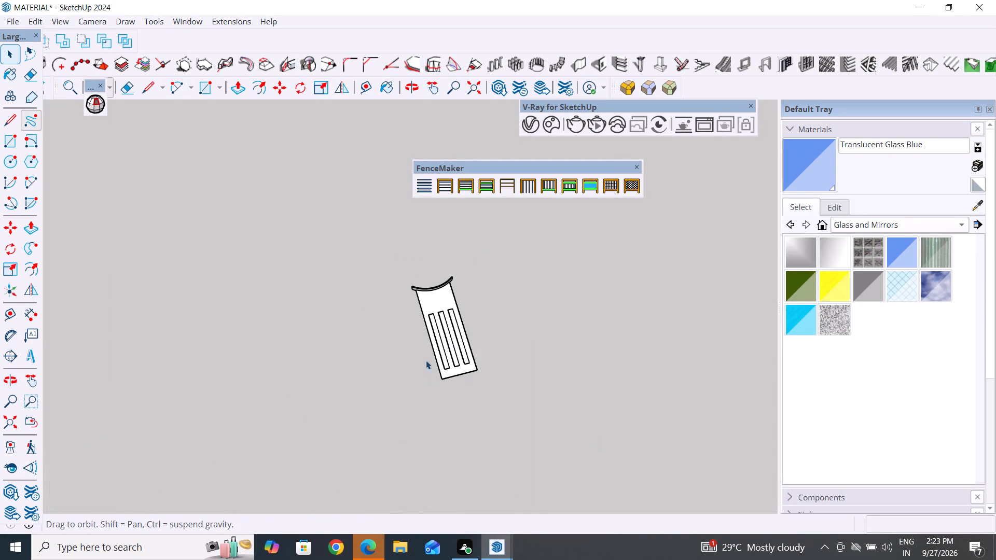
drag(529, 215, 355, 419)
right_click(441, 306)
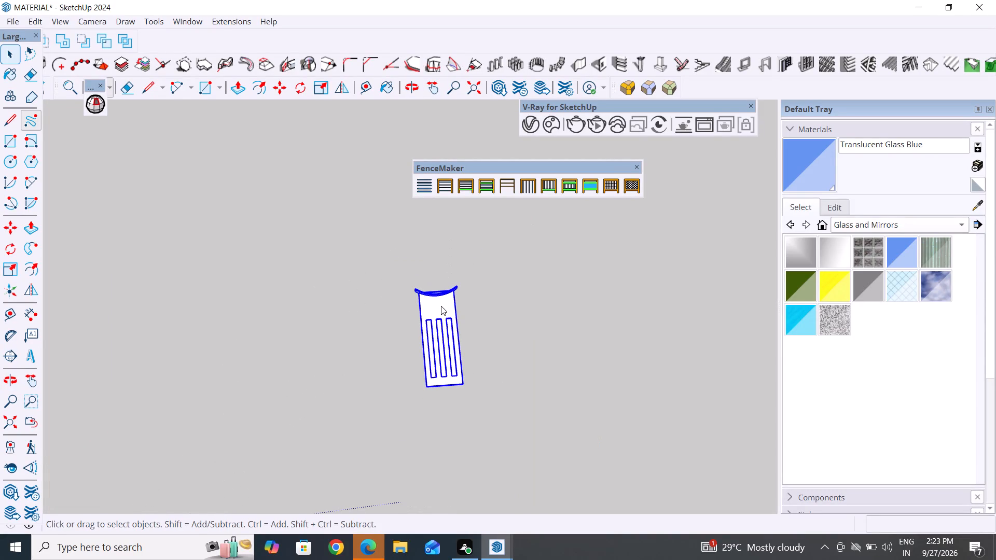
right_click(449, 306)
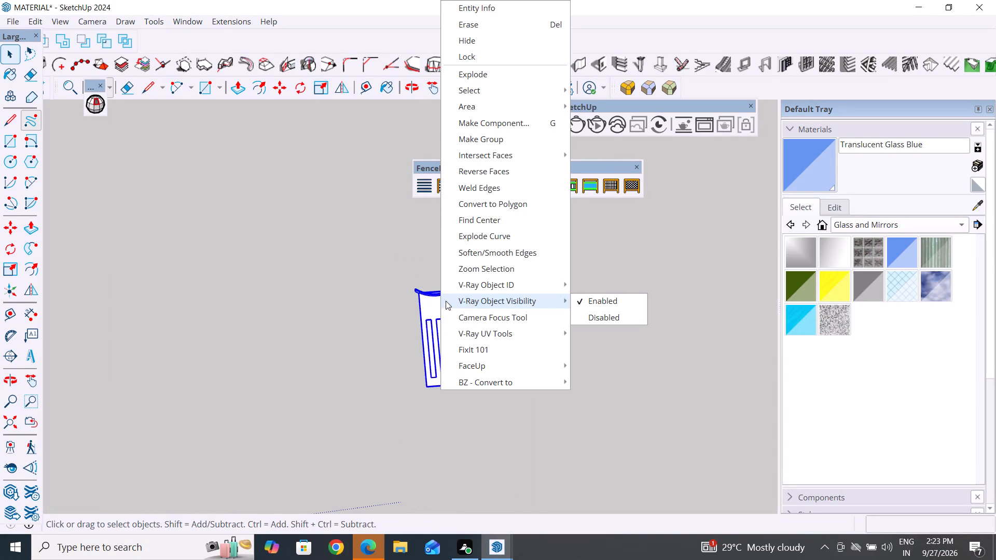
click(494, 139)
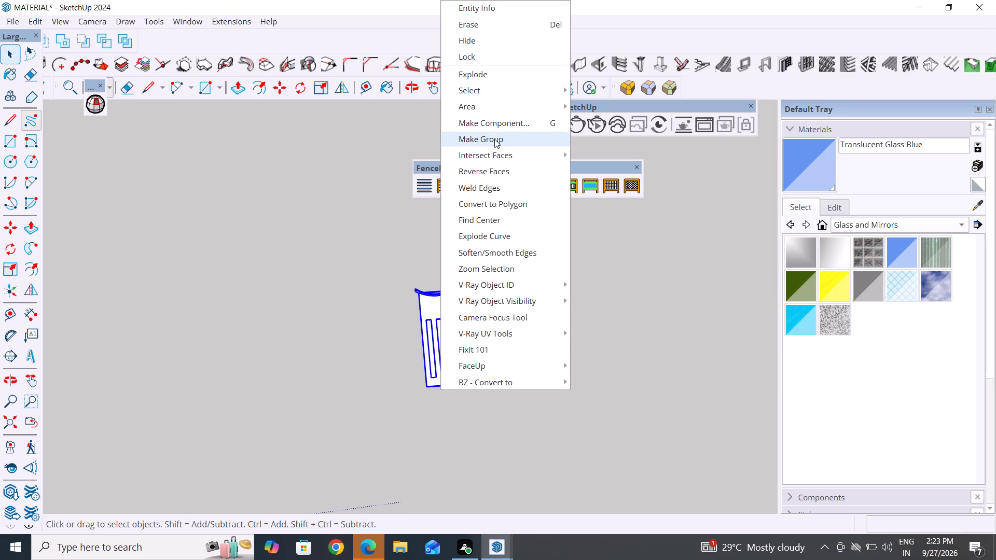
click(612, 325)
scroll(511, 317, down, 7)
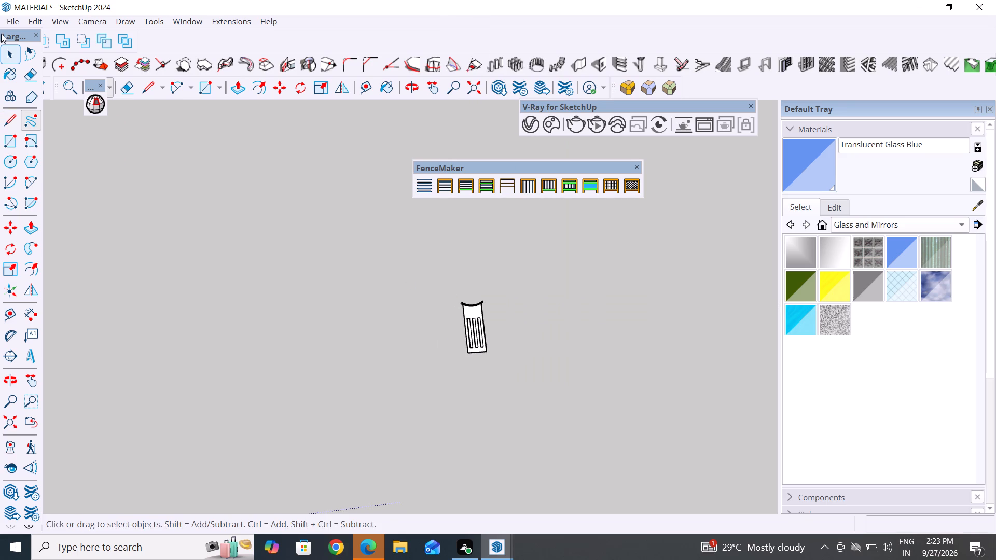
Unhide all hidden objects to bring back the 2D elevation drawing.
click(15, 19)
click(15, 27)
click(32, 22)
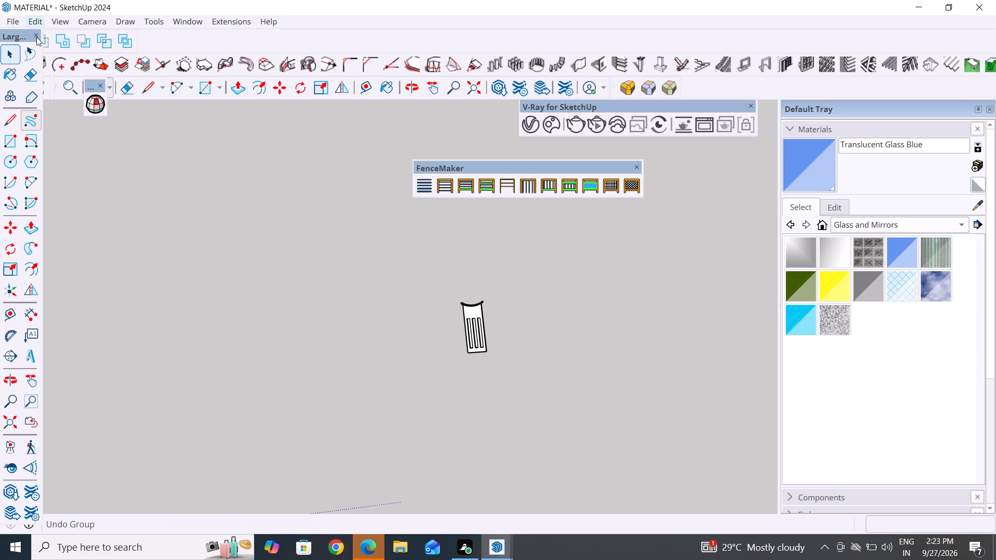
click(38, 21)
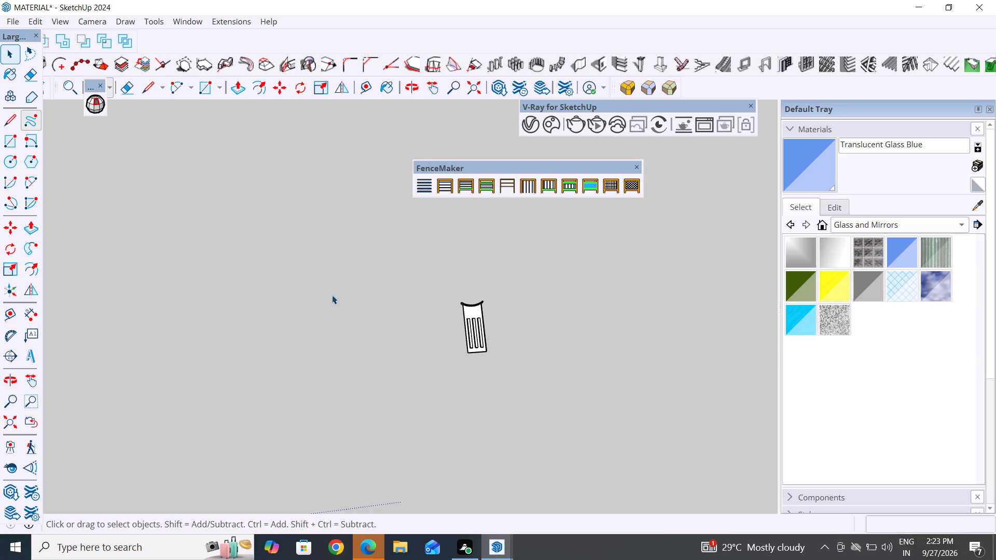
scroll(435, 336, down, 5)
scroll(434, 337, up, 4)
scroll(434, 337, down, 7)
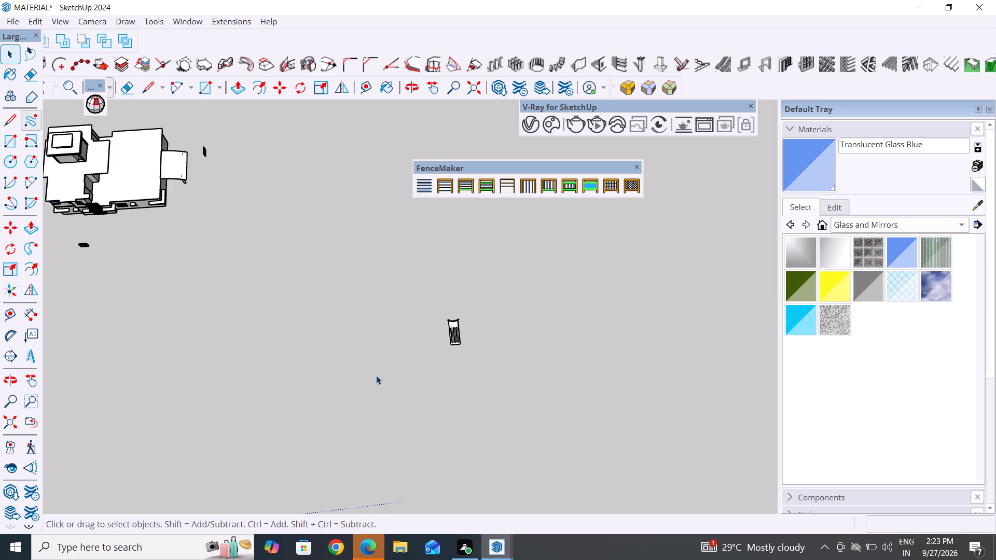
middle_drag(376, 369, 347, 186)
scroll(418, 376, down, 7)
middle_drag(444, 347, 441, 312)
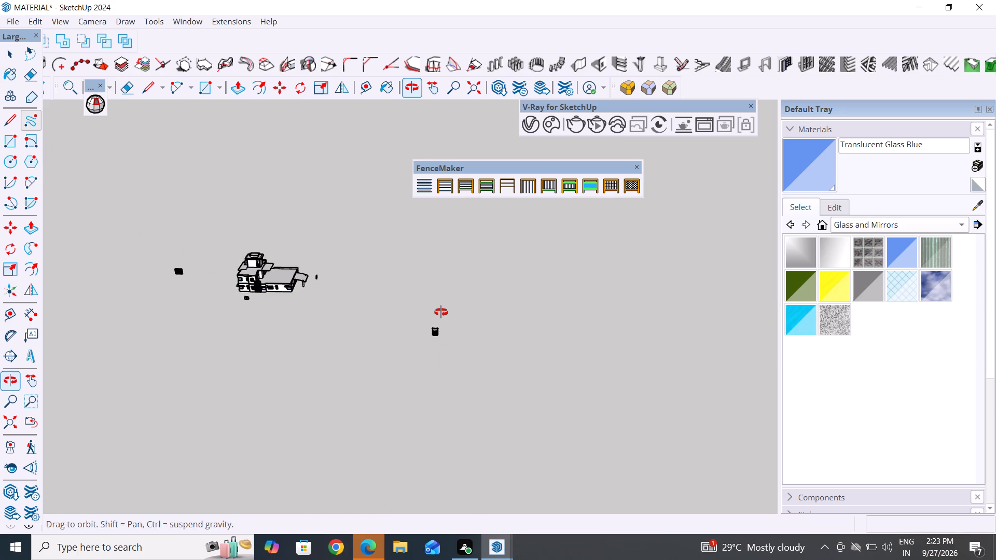
middle_drag(441, 312, 460, 348)
click(31, 23)
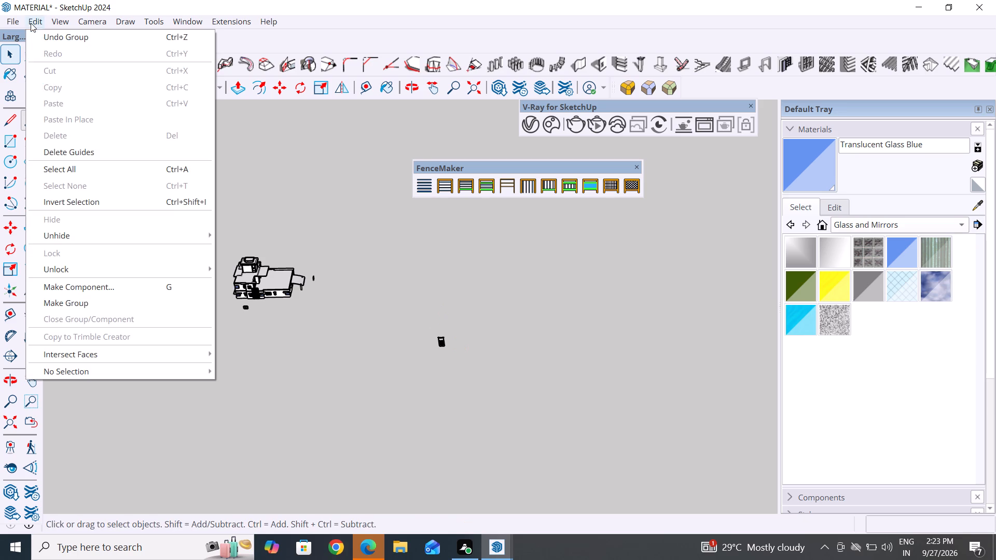
click(272, 271)
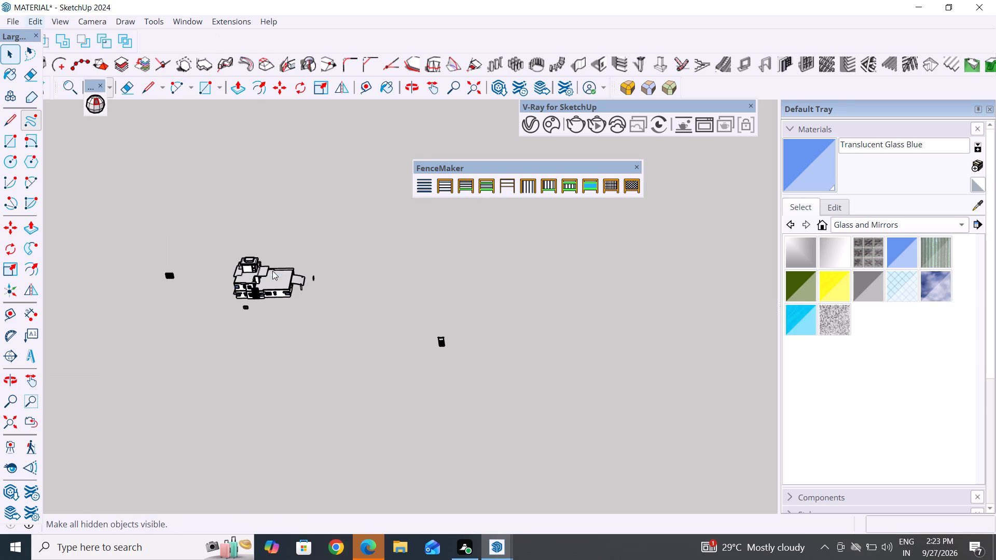
Move the slotted panel group about 108' off the elevation drawing onto the empty ground beside the drawings.
scroll(437, 404, up, 4)
scroll(424, 309, up, 12)
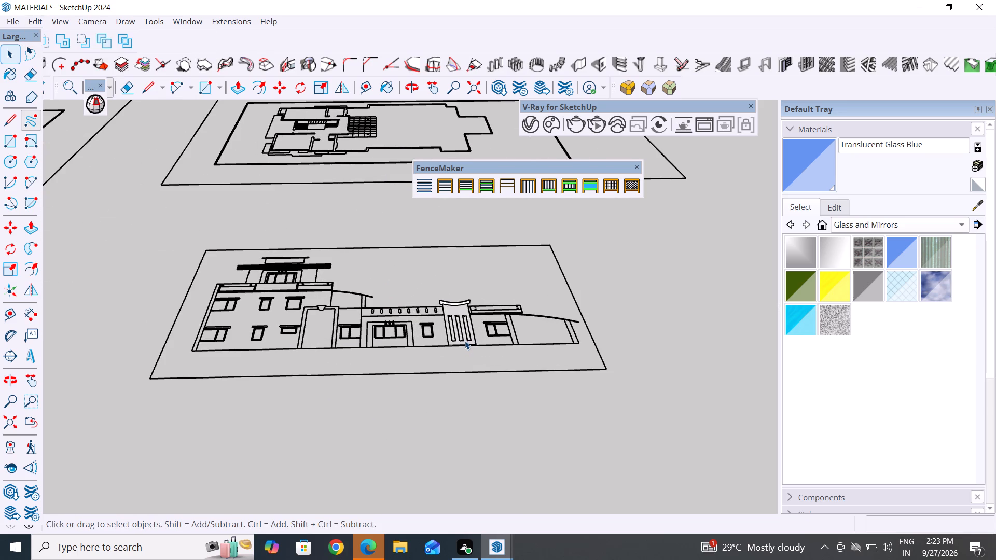
click(465, 341)
key(m)
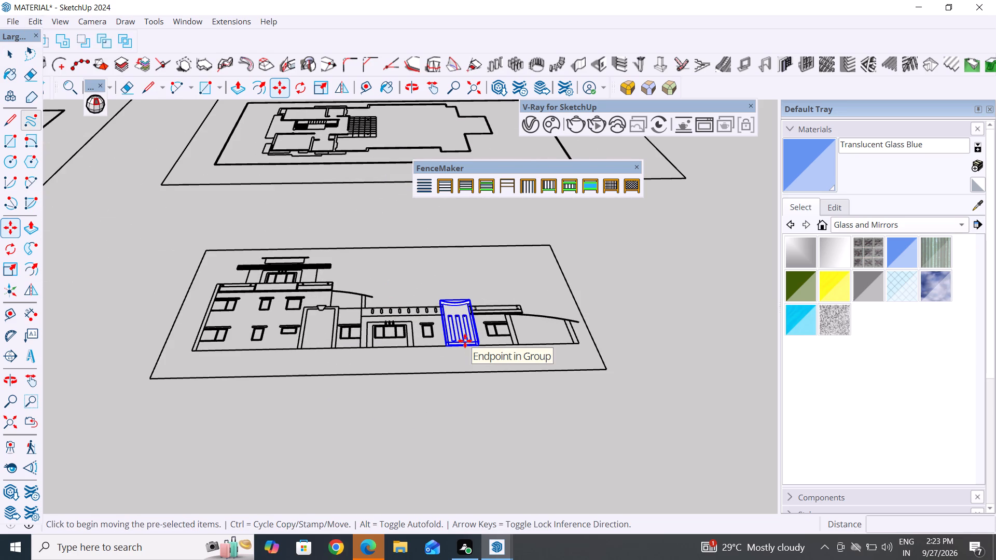
click(466, 340)
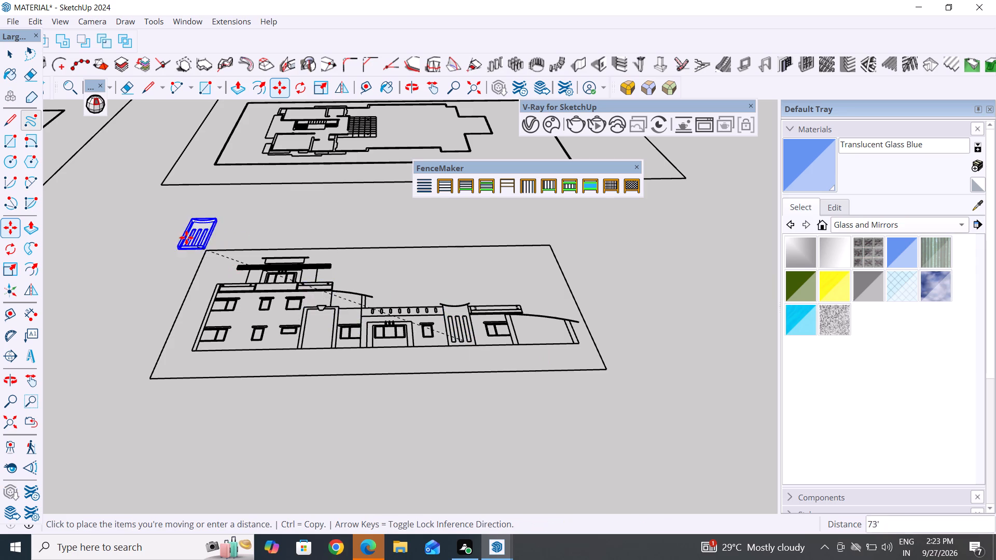
scroll(196, 235, down, 5)
scroll(400, 334, down, 7)
click(189, 353)
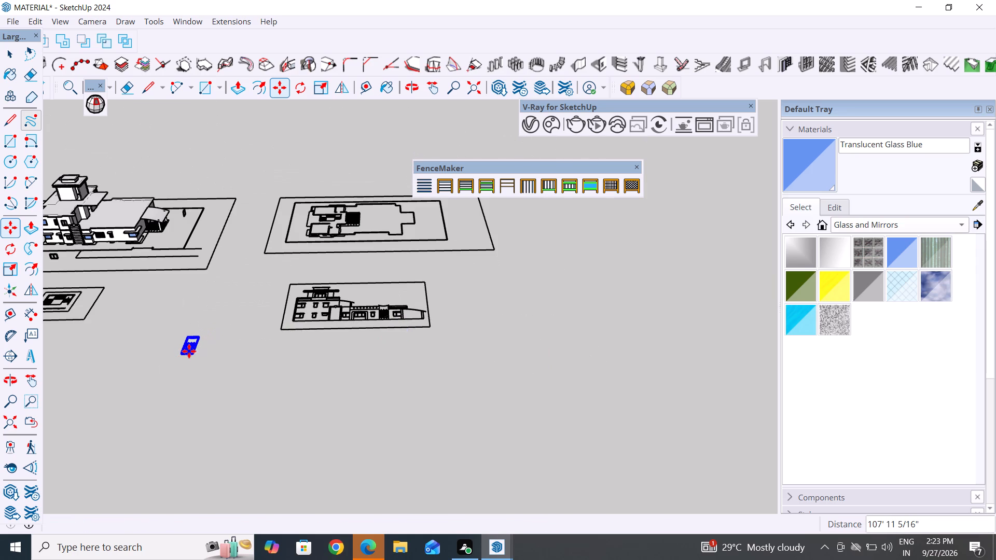
click(8, 56)
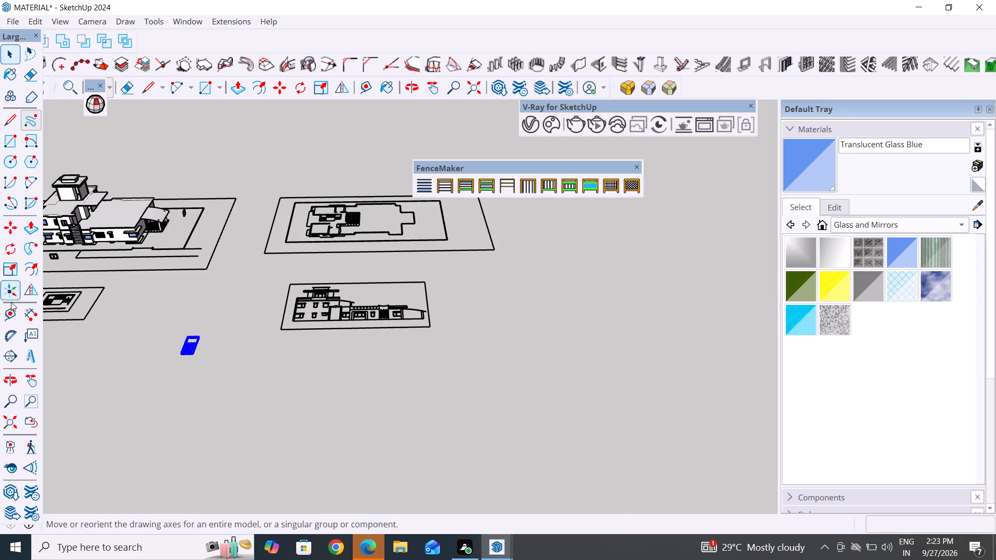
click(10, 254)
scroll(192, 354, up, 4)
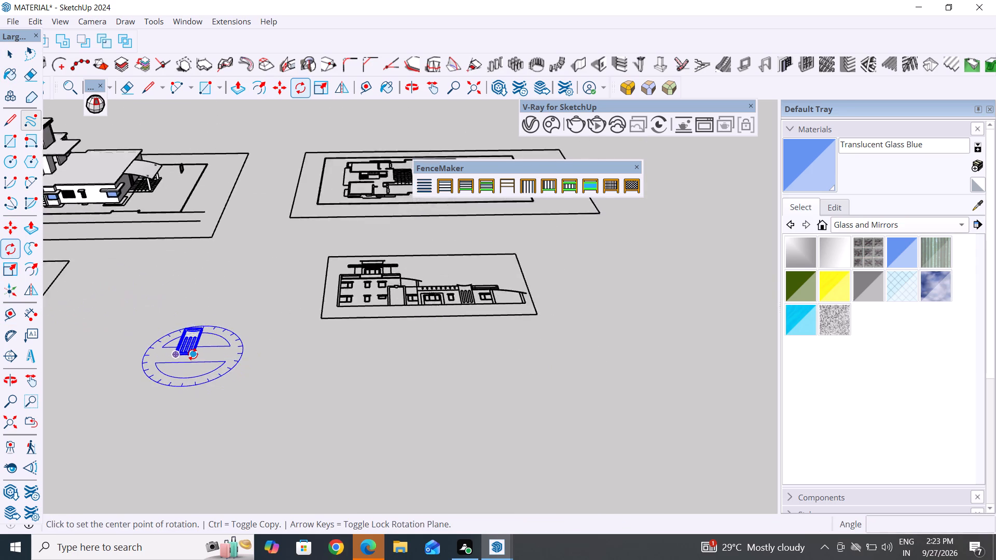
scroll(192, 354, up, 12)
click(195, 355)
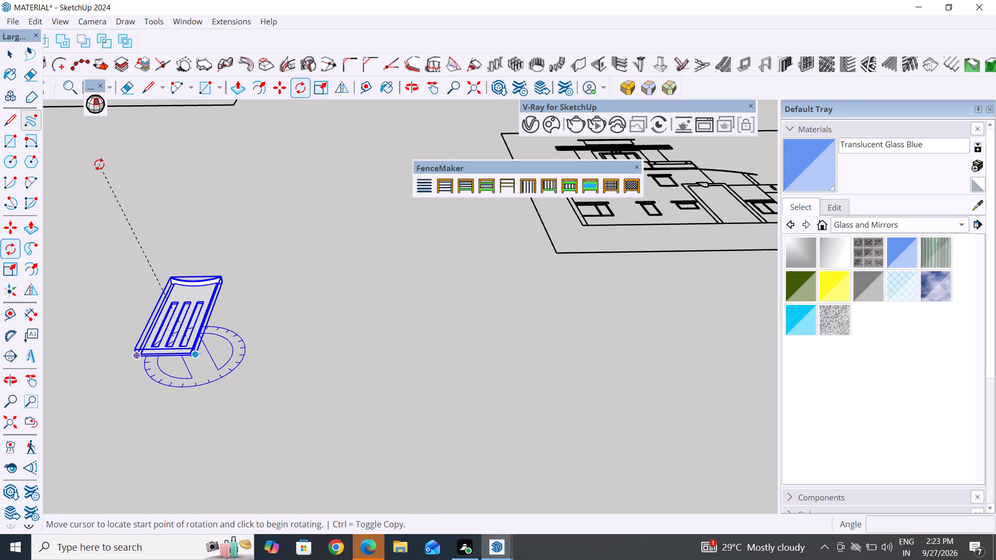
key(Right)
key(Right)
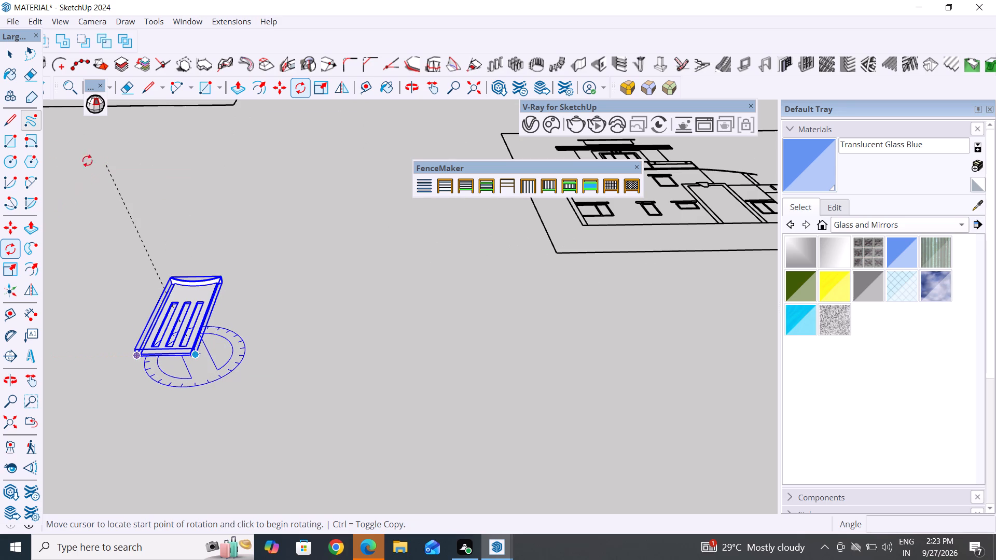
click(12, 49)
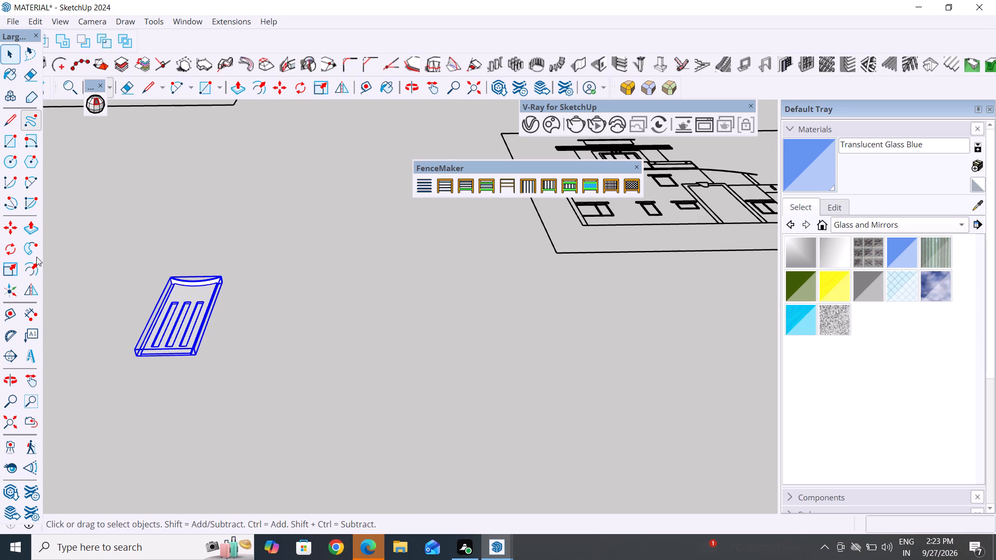
Rotate the slotted panel group 90° about the red axis from its bottom corner so it stands upright.
click(13, 245)
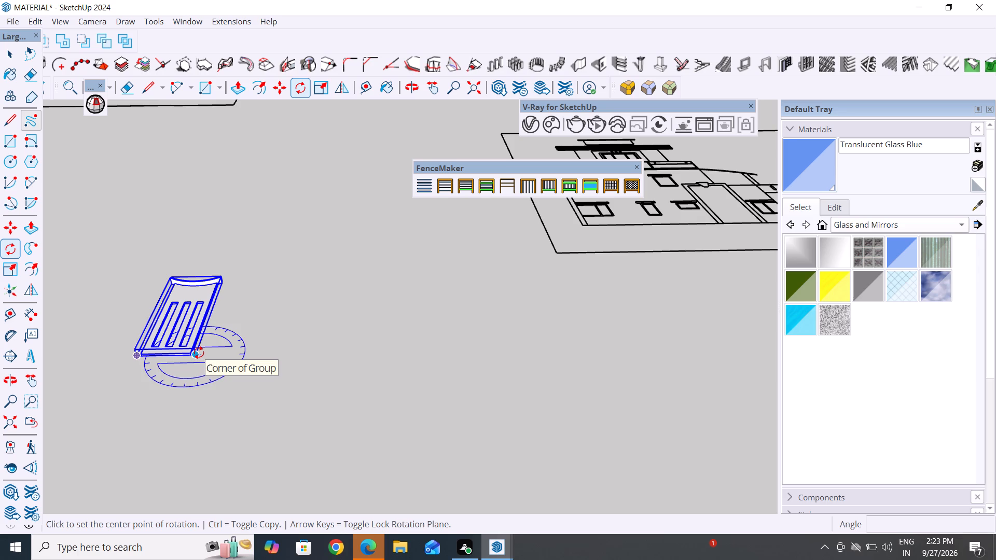
key(Right)
click(199, 353)
click(241, 254)
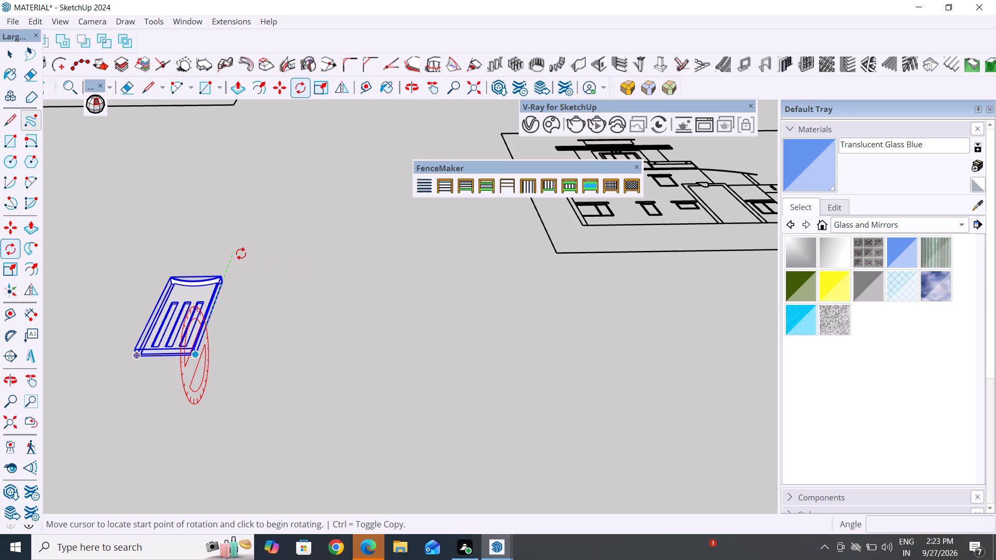
scroll(224, 344, up, 7)
middle_drag(213, 366, 121, 387)
scroll(140, 280, up, 2)
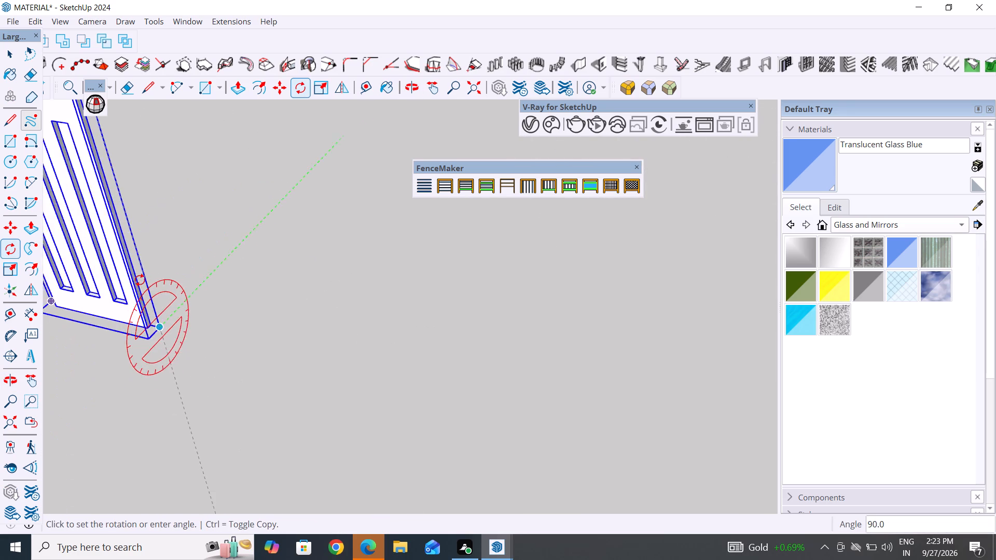
scroll(140, 280, up, 3)
middle_drag(173, 297, 12, 255)
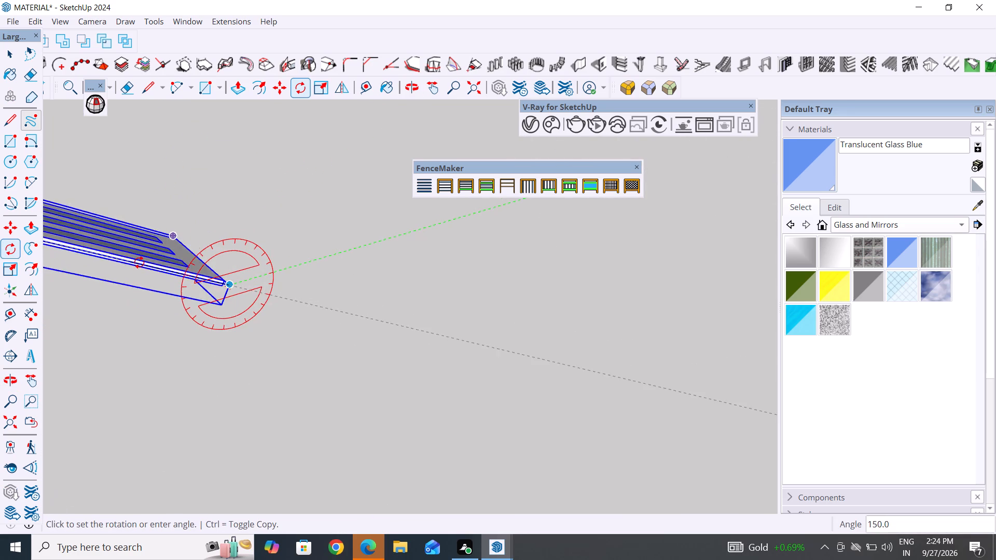
click(227, 234)
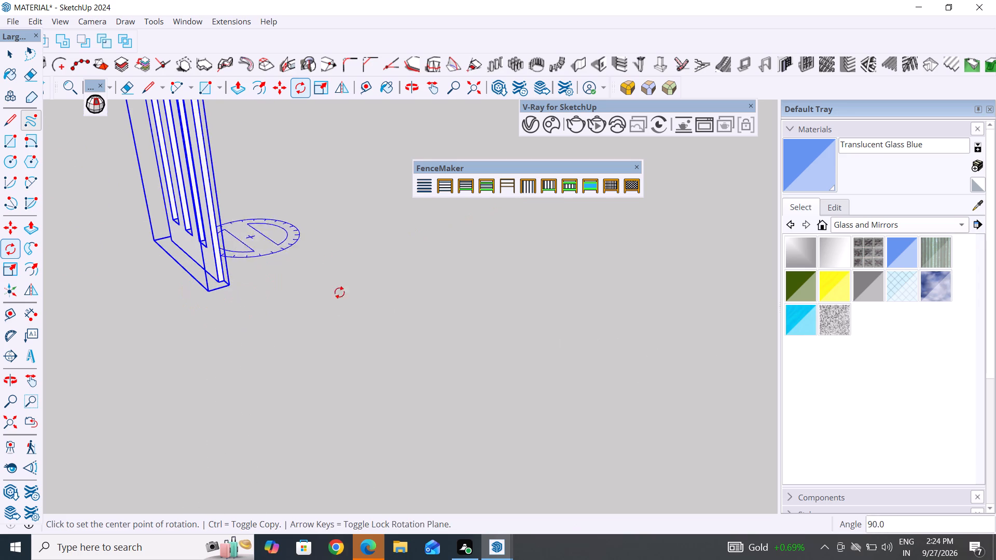
click(0, 54)
click(11, 51)
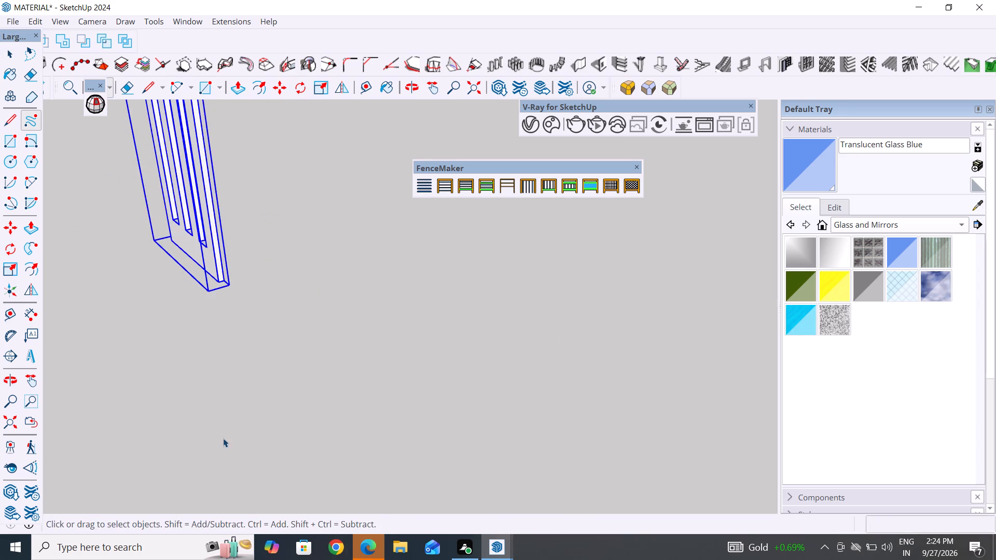
click(282, 381)
Move the slotted panel group about 147' by its bottom corner from the empty ground to the base of the building's front wall.
middle_drag(257, 407, 511, 344)
scroll(620, 344, down, 14)
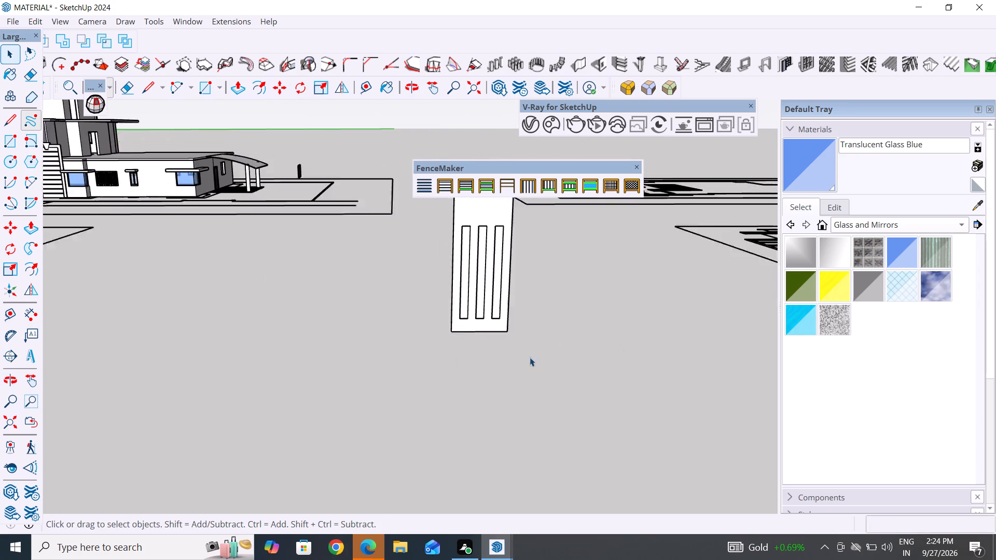
scroll(432, 357, down, 7)
middle_drag(377, 363, 433, 341)
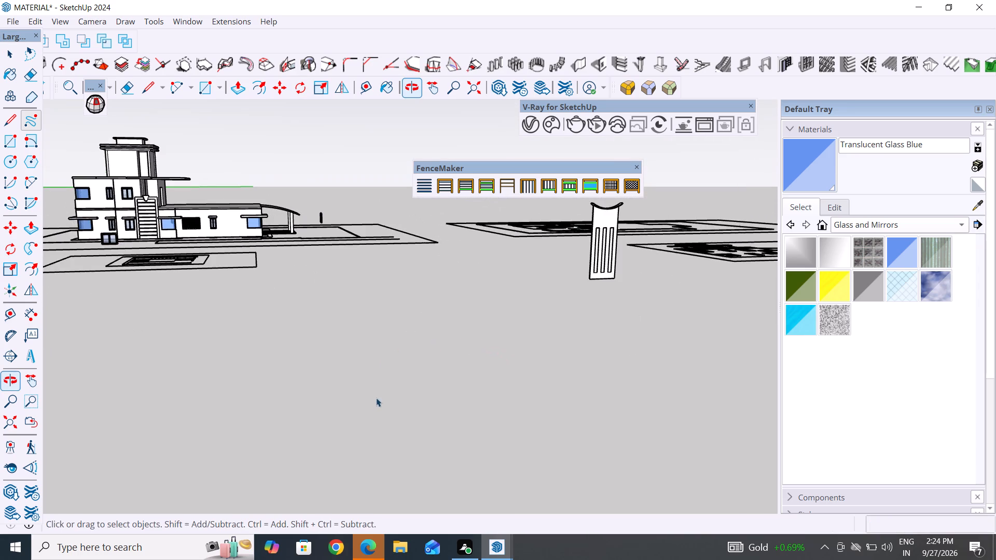
scroll(374, 400, down, 12)
middle_drag(583, 339, 551, 500)
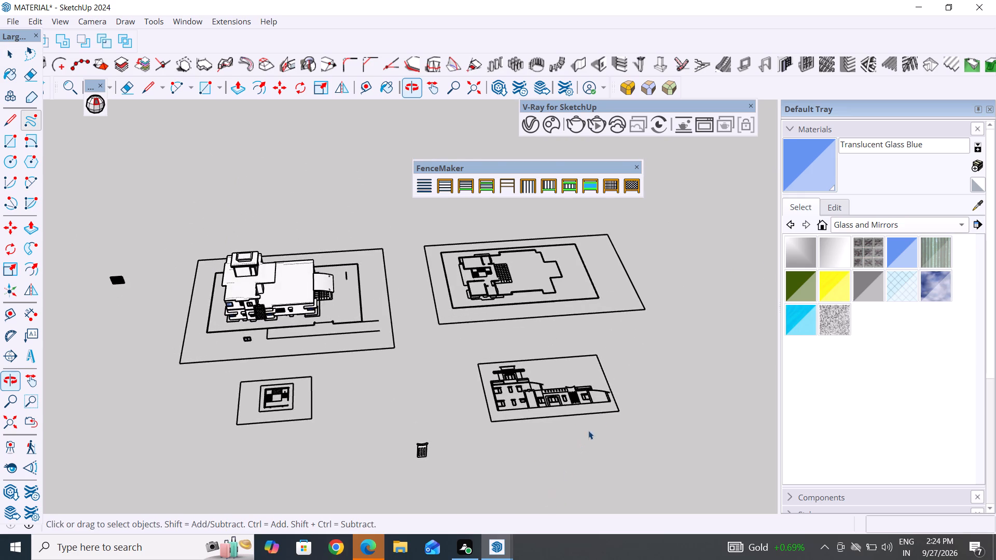
scroll(599, 414, up, 6)
scroll(600, 414, down, 4)
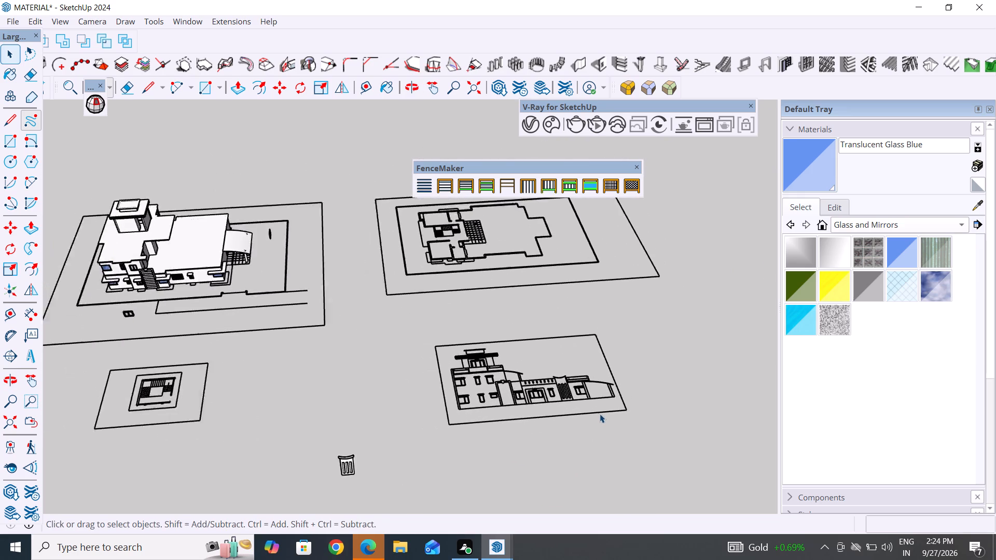
scroll(600, 414, down, 2)
click(409, 455)
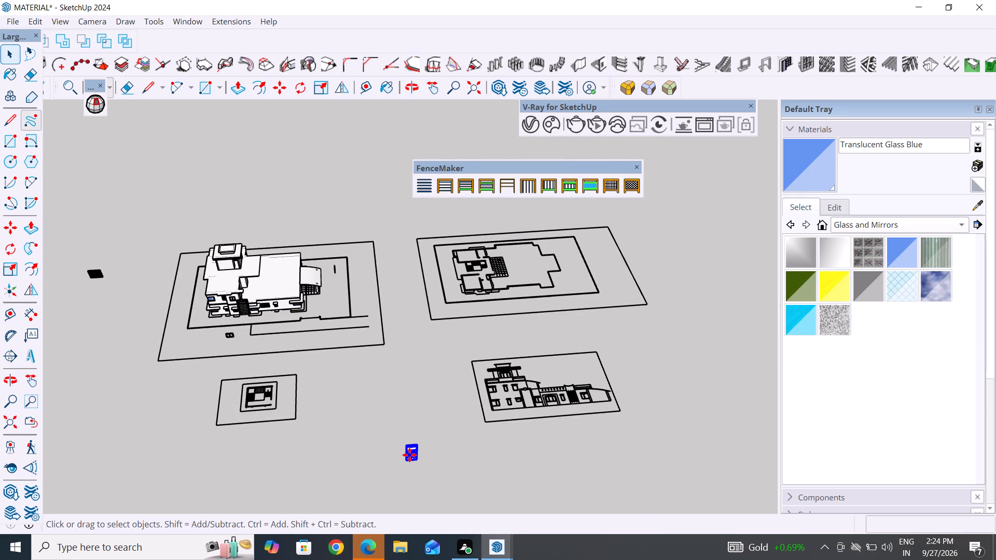
key(m)
scroll(414, 459, up, 14)
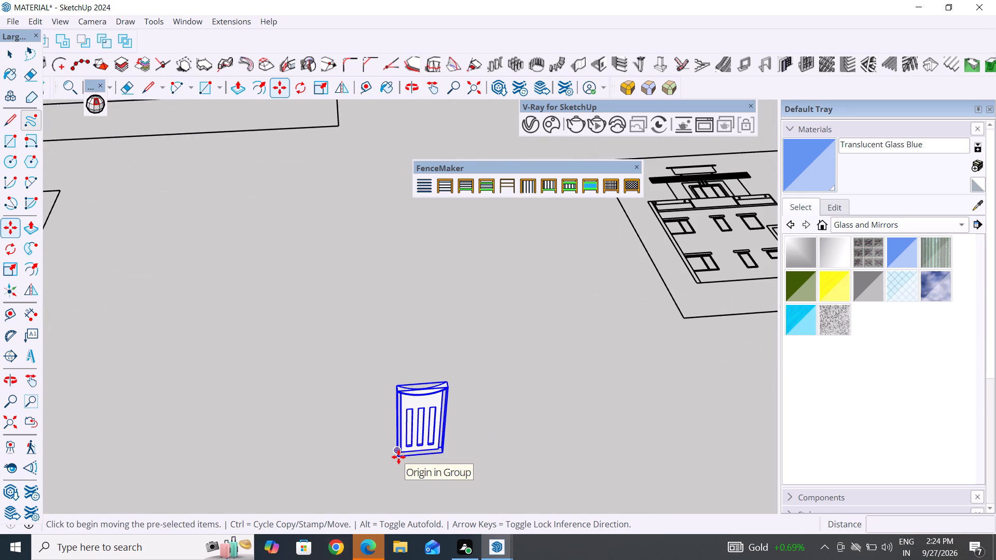
click(398, 457)
scroll(659, 348, down, 17)
scroll(446, 239, up, 4)
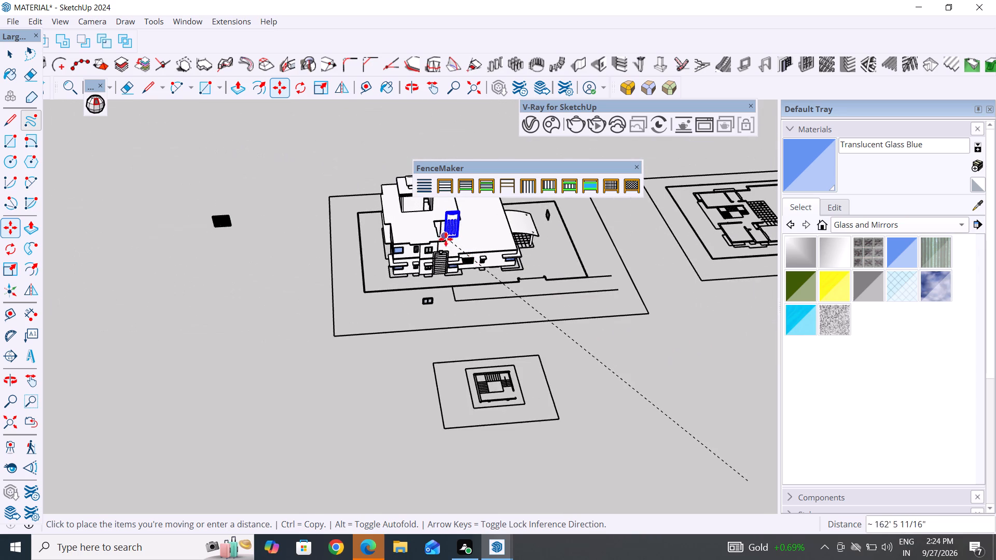
scroll(446, 239, up, 7)
scroll(488, 268, up, 20)
scroll(488, 268, up, 1)
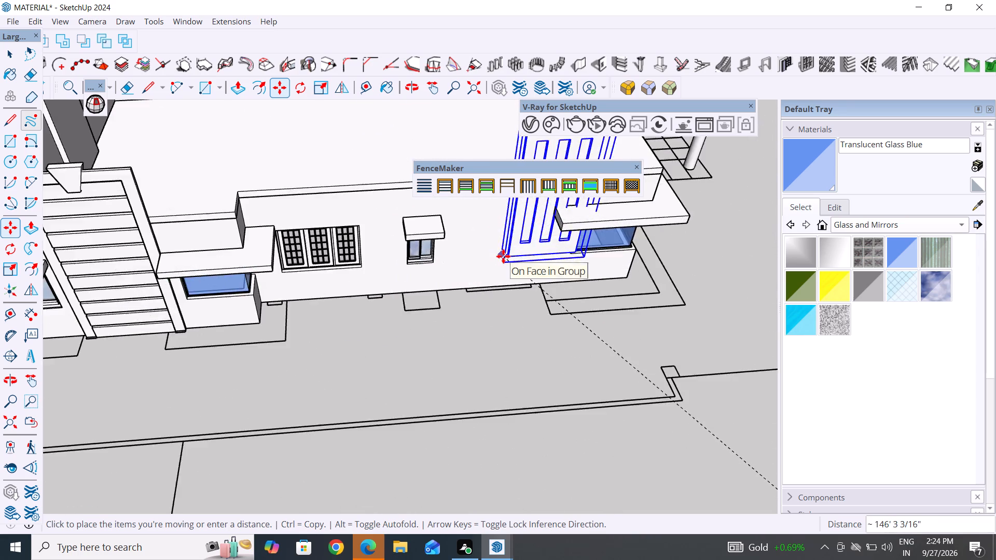
scroll(503, 256, up, 3)
scroll(445, 319, up, 5)
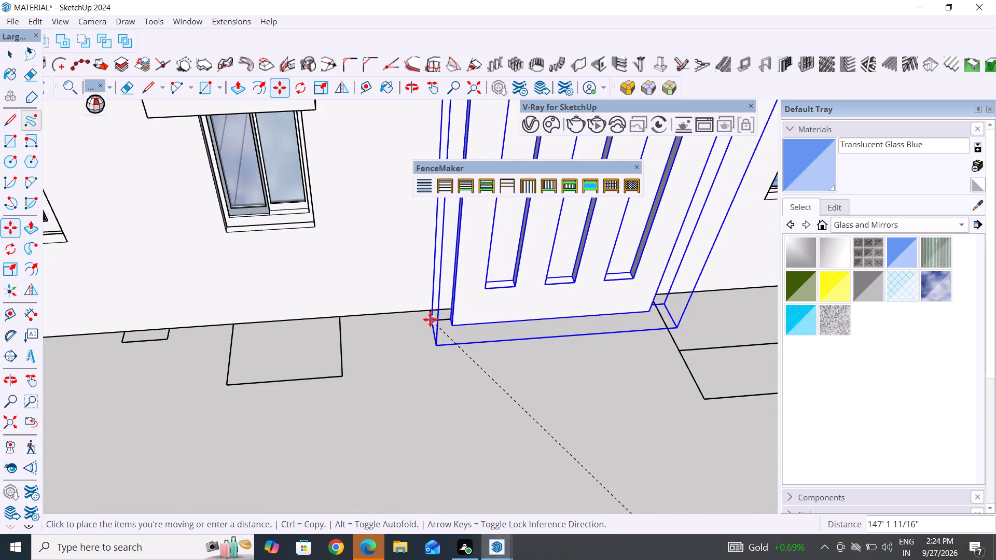
click(413, 335)
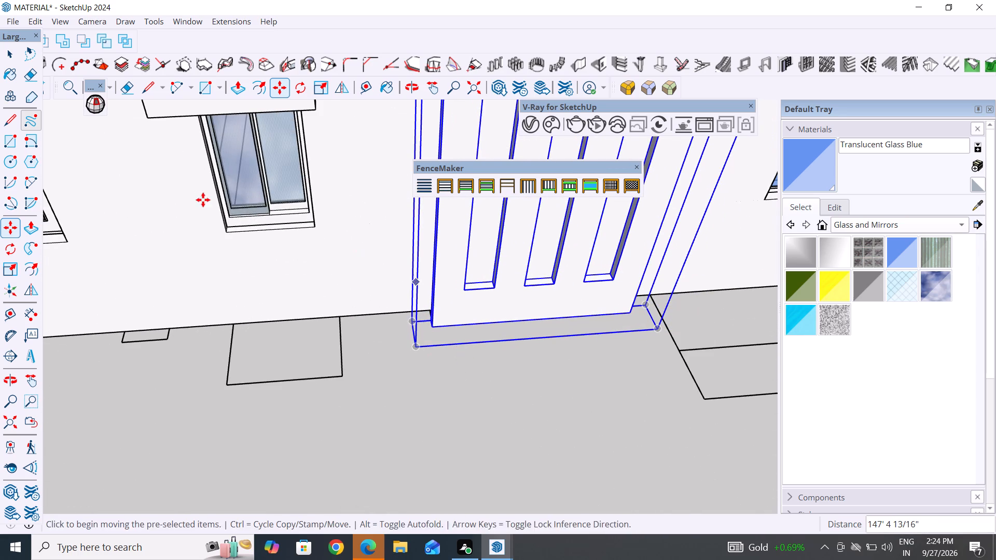
click(10, 53)
click(452, 429)
Move the slotted panel about 2 3/4" so its front bottom corner meets the outer corner of the footprint outline on the ground.
scroll(432, 415, up, 1)
middle_drag(436, 418, 473, 424)
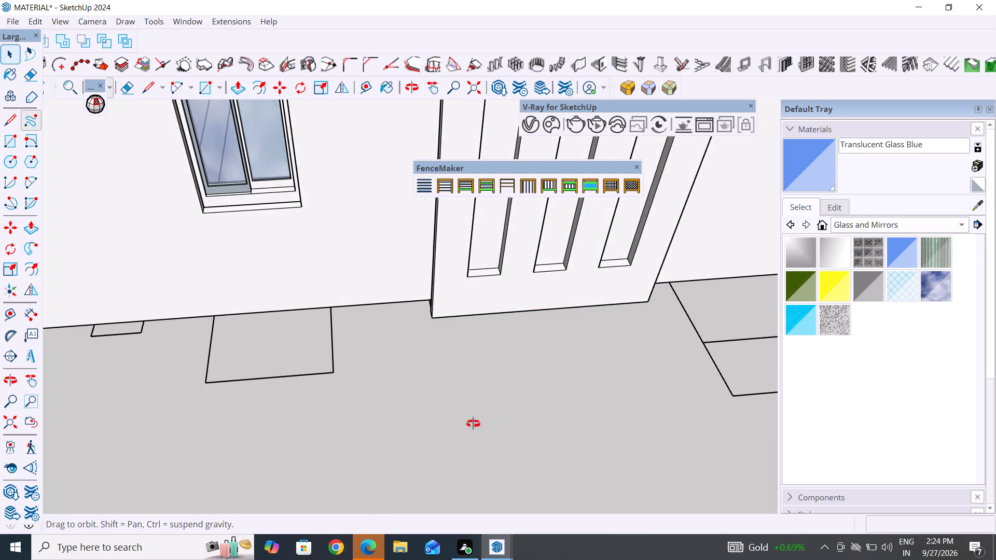
middle_drag(473, 424, 693, 395)
scroll(444, 284, up, 5)
click(390, 298)
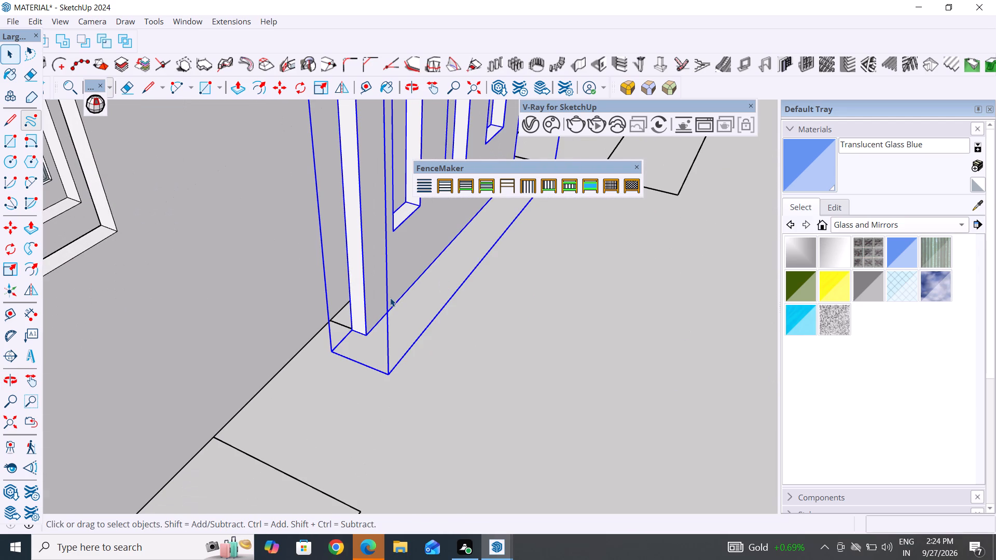
key(m)
click(366, 336)
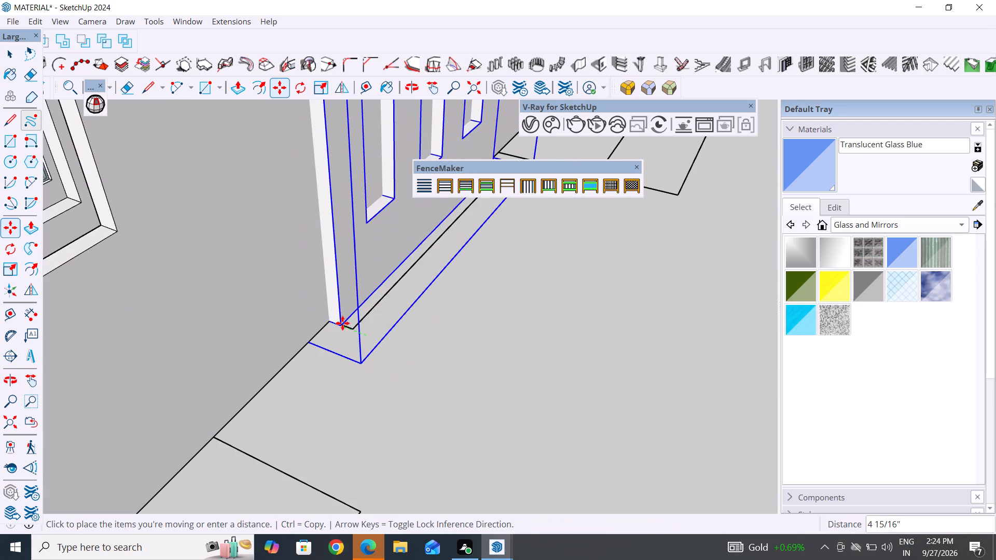
click(354, 326)
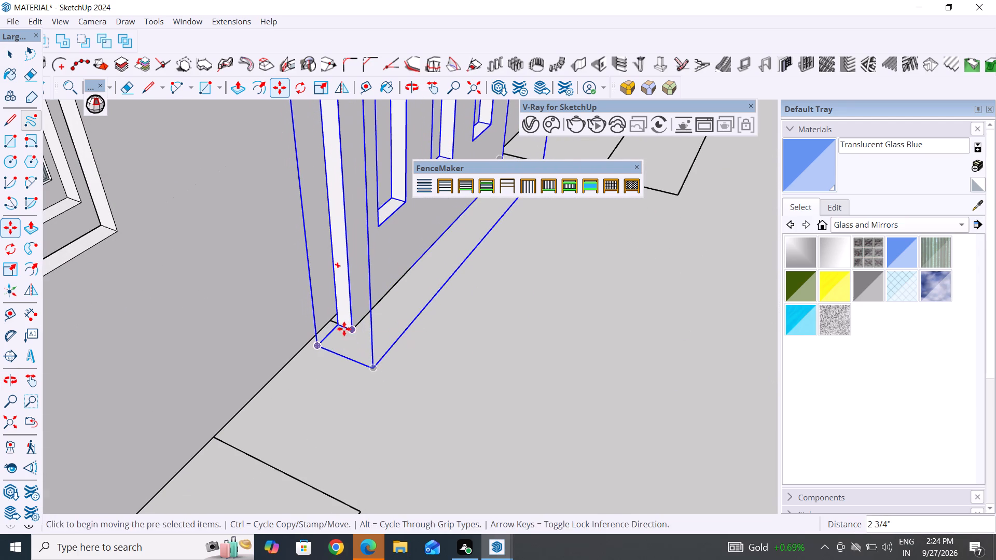
middle_drag(344, 329, 488, 317)
scroll(363, 333, up, 4)
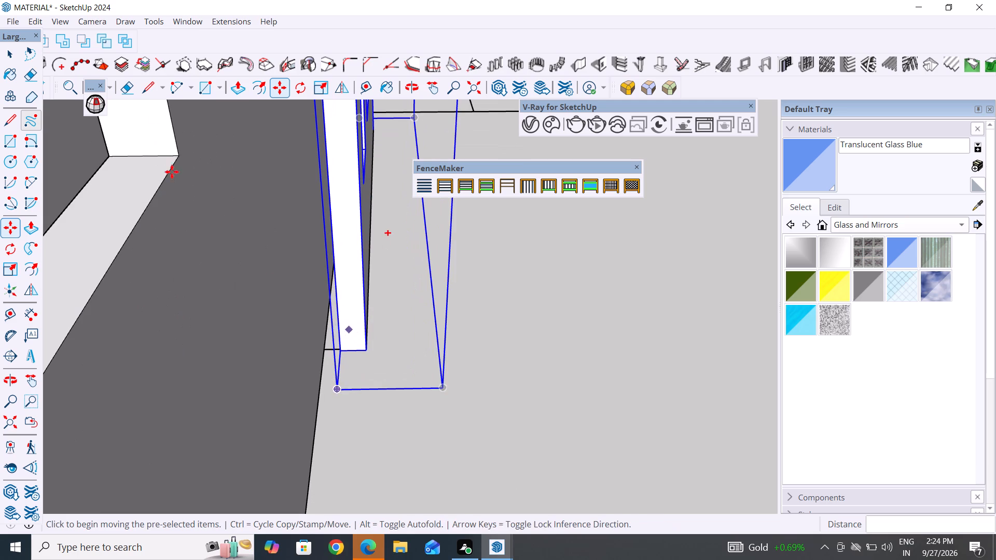
click(12, 54)
click(570, 325)
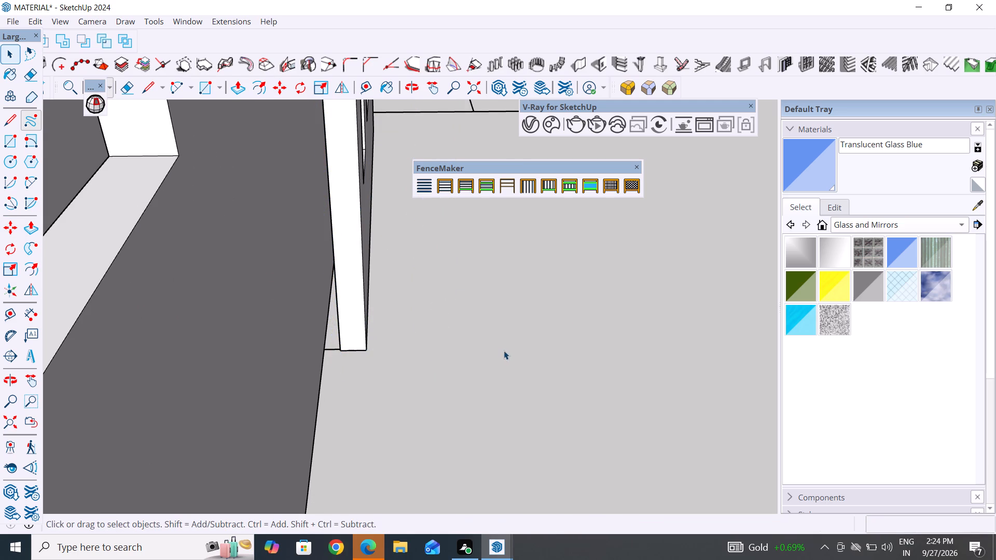
Move the slotted panel about 1 3/4" back so its rear bottom corner sits flush against the front wall.
scroll(504, 351, down, 1)
click(366, 332)
middle_drag(466, 402, 444, 402)
key(m)
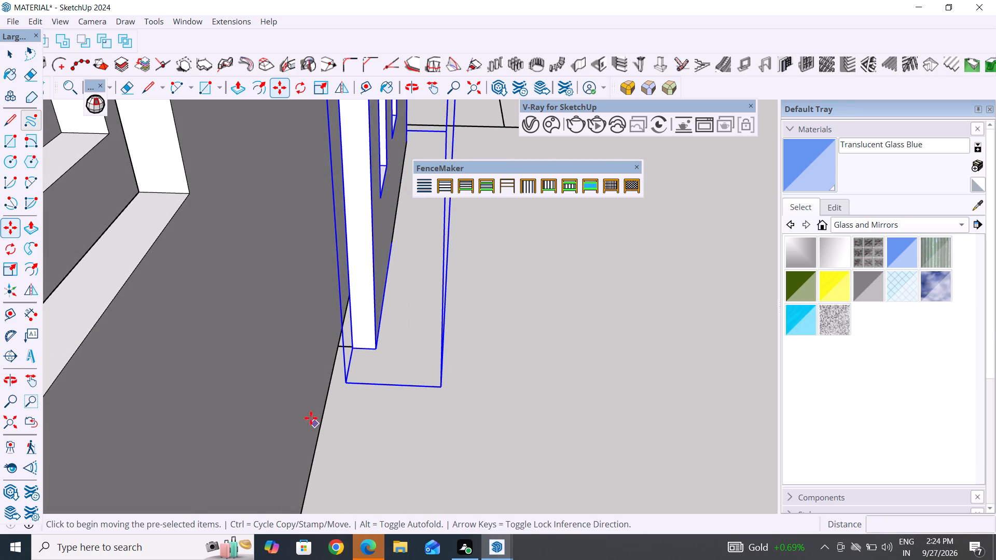
scroll(350, 356, up, 5)
click(356, 340)
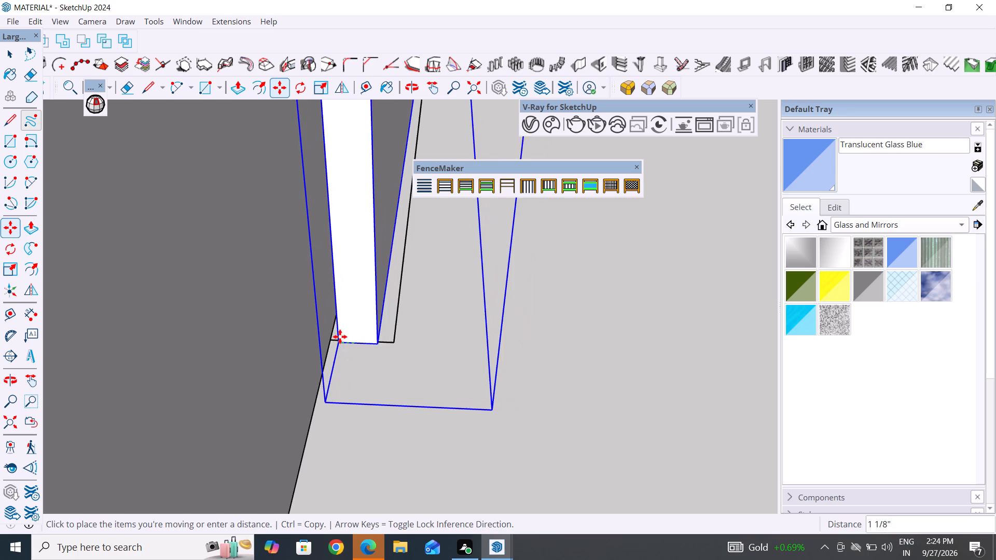
click(329, 337)
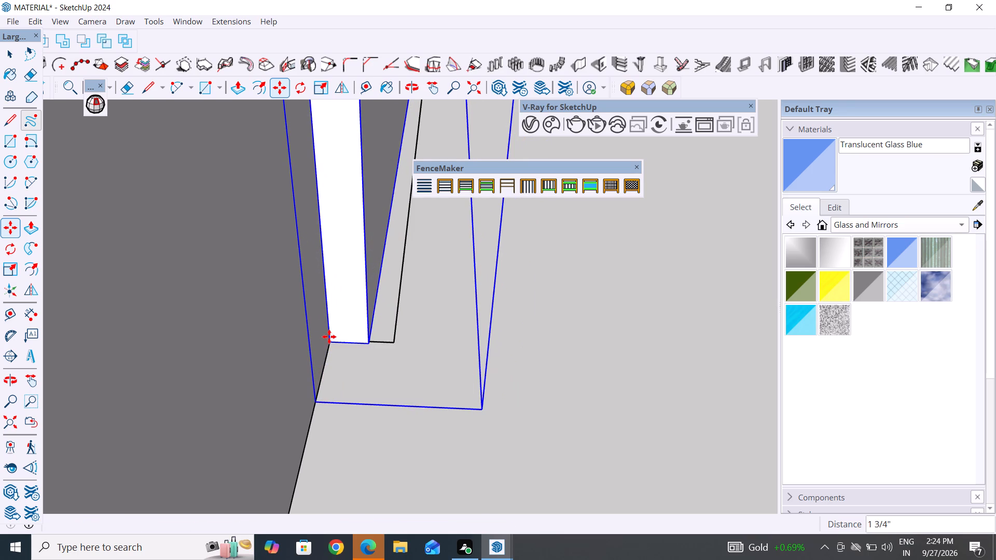
scroll(522, 394, down, 7)
middle_drag(634, 389, 336, 362)
scroll(442, 360, down, 15)
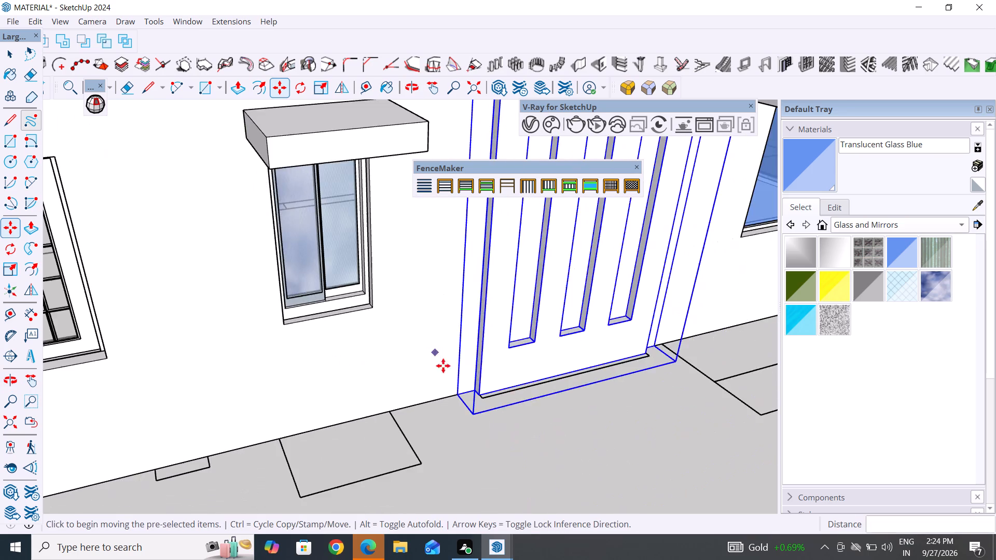
middle_drag(520, 394, 448, 386)
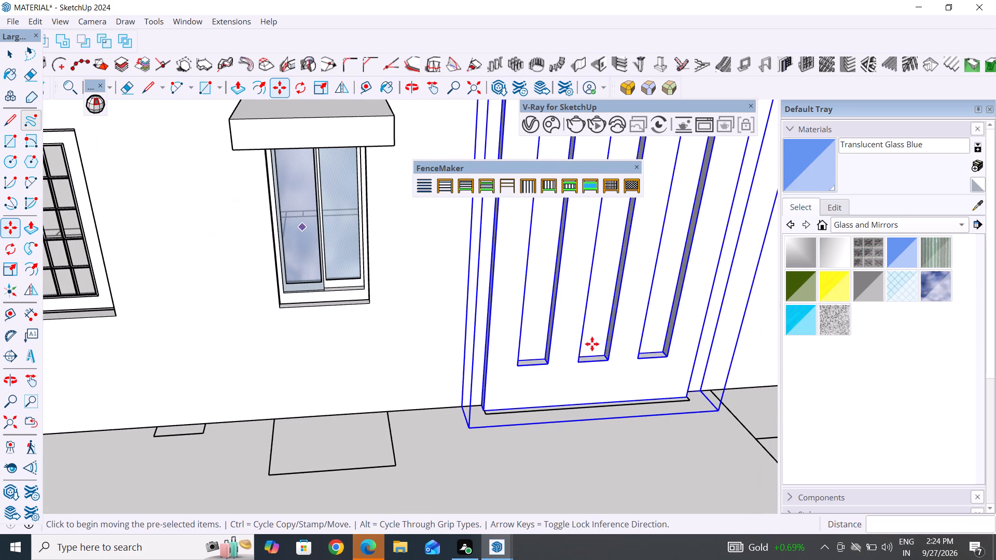
Explode the outer group joining the slotted panel and its curved cap.
click(9, 55)
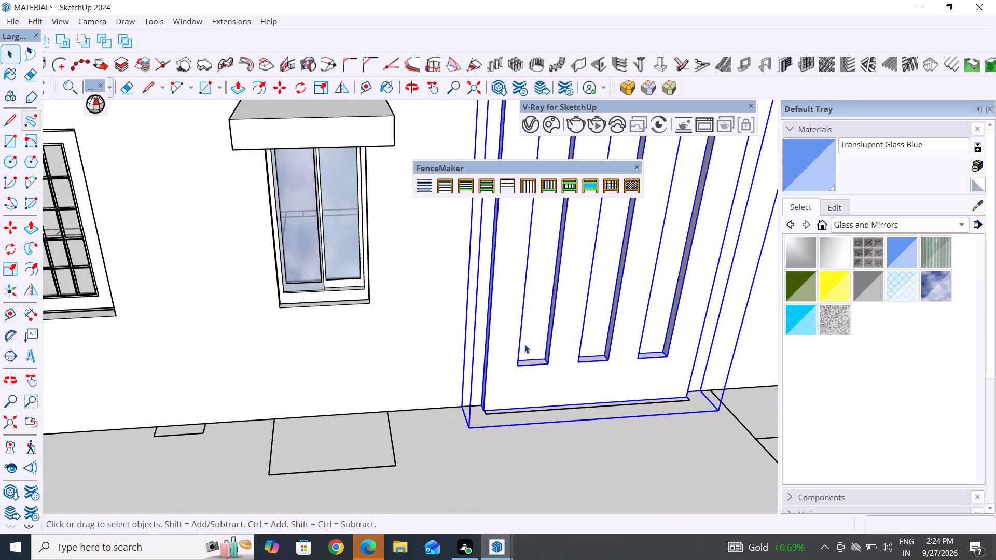
right_click(573, 384)
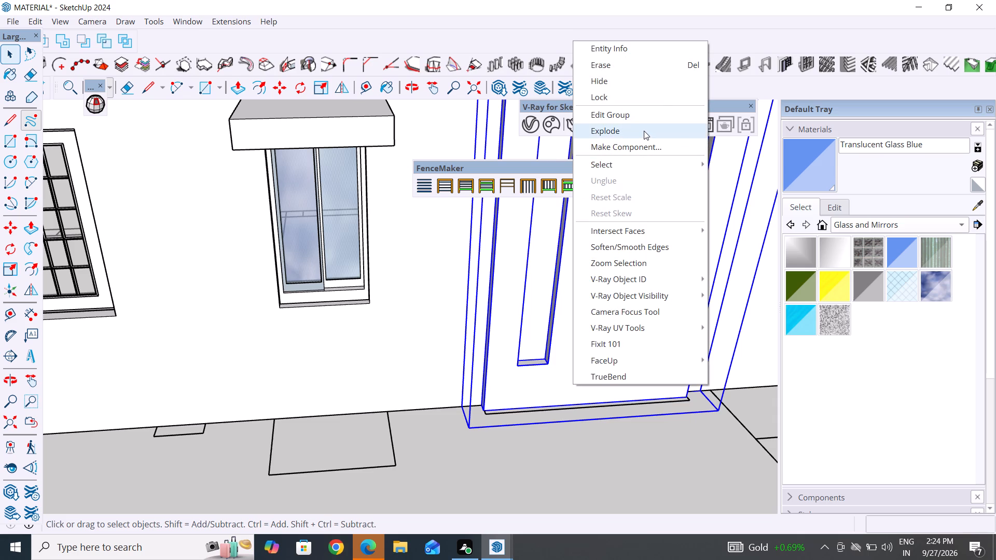
click(644, 131)
click(592, 374)
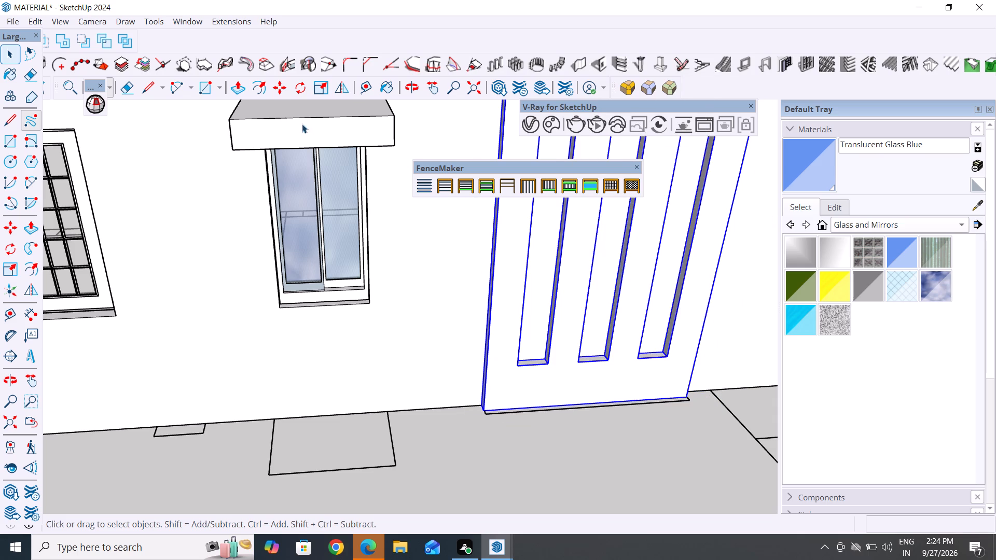
Inside the slotted panel group, extend the front face 1 3/4" outward with Push/Pull to reach the footprint outline's corner.
click(236, 90)
click(508, 361)
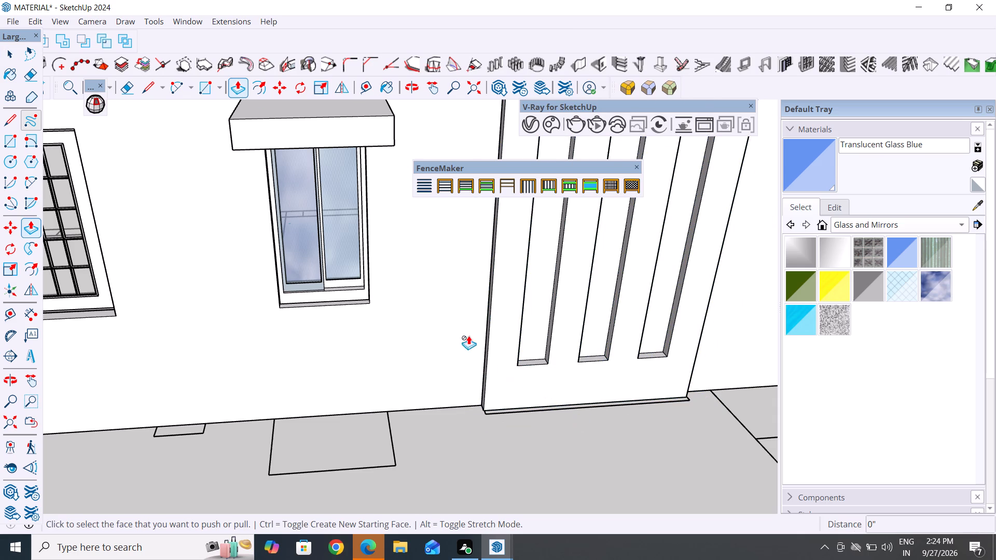
click(15, 58)
triple_click(621, 379)
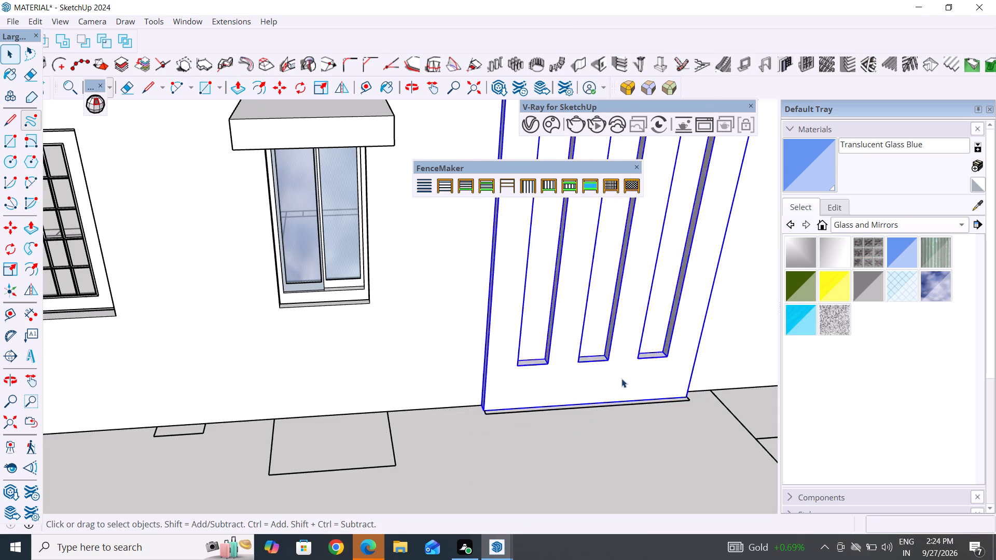
click(621, 379)
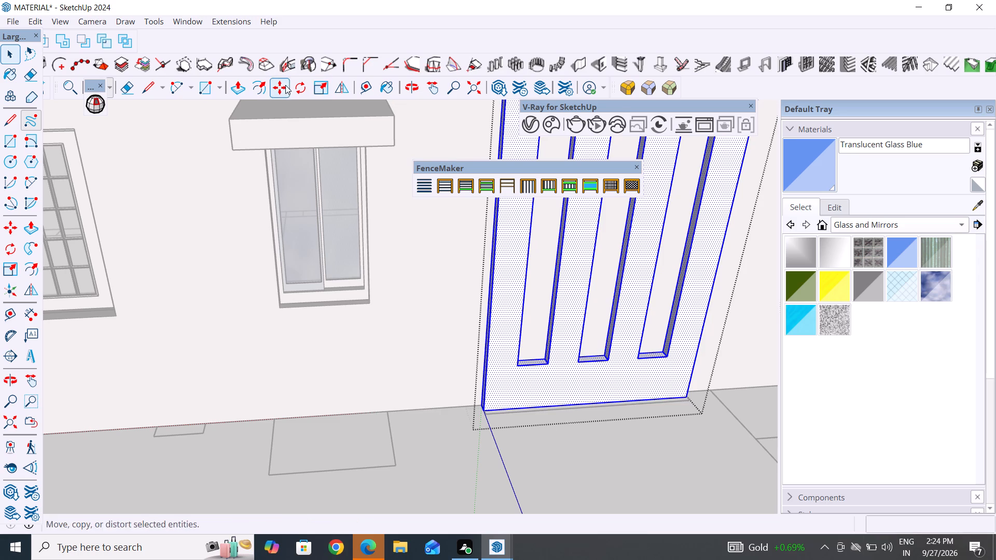
click(238, 86)
click(505, 393)
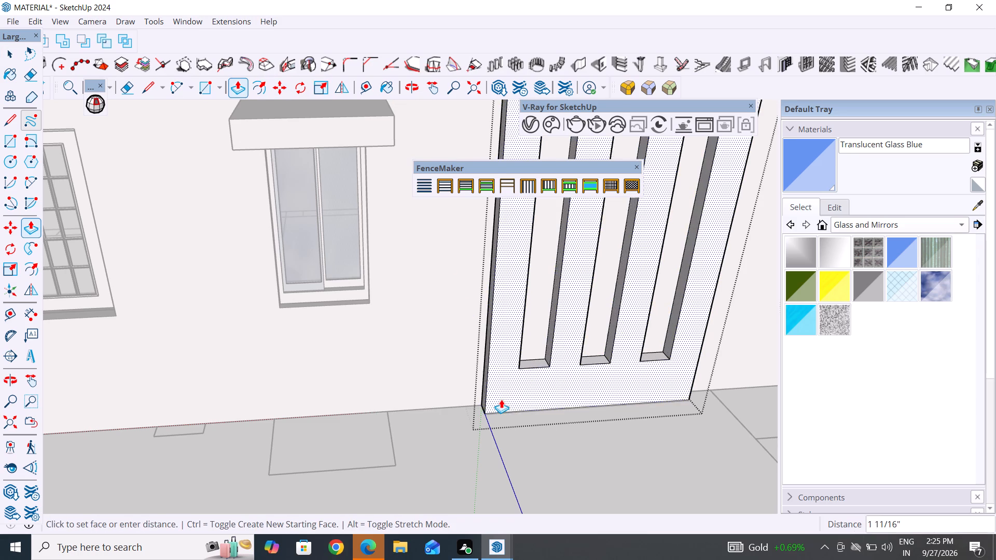
middle_drag(495, 403, 706, 289)
scroll(429, 450, up, 3)
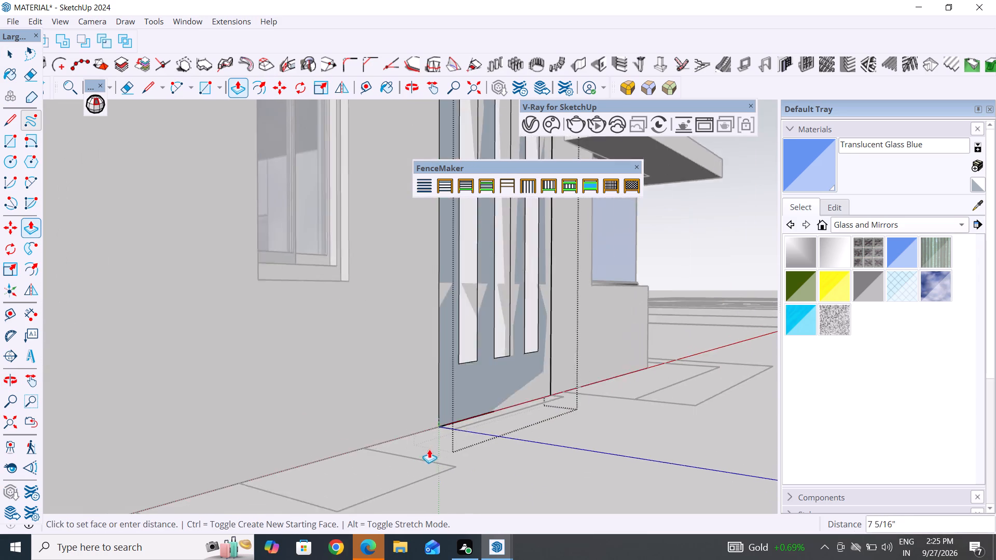
scroll(429, 449, up, 6)
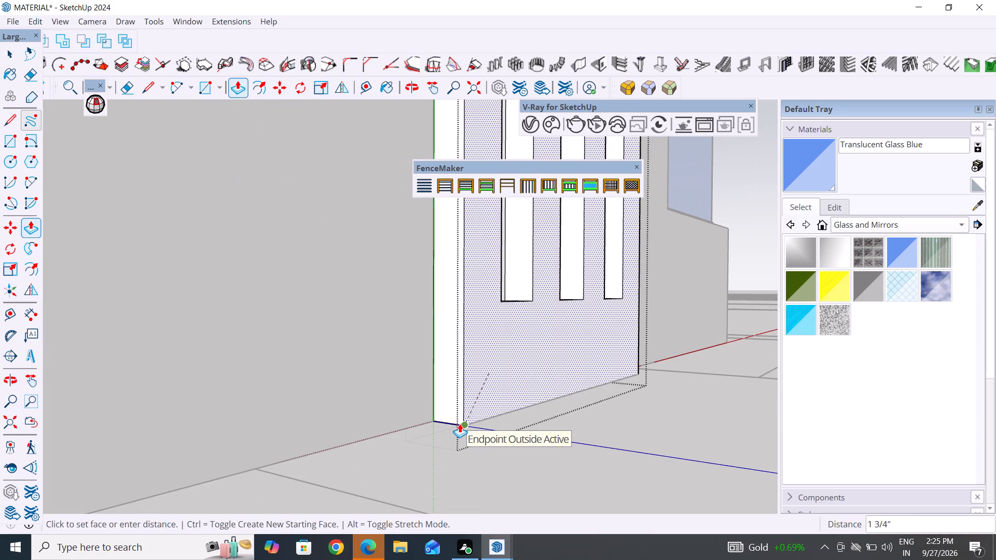
click(460, 424)
scroll(598, 435, down, 4)
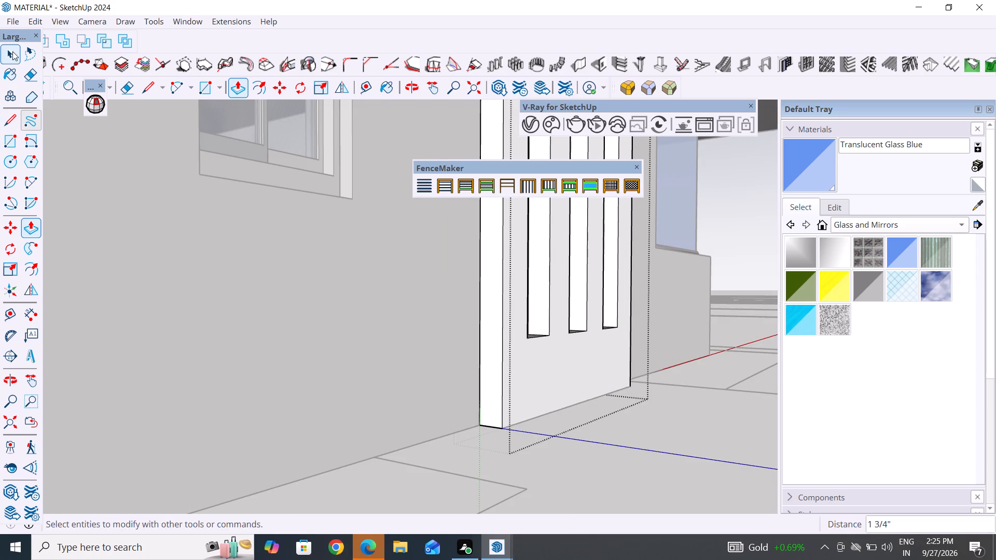
click(12, 51)
scroll(496, 311, down, 20)
click(640, 452)
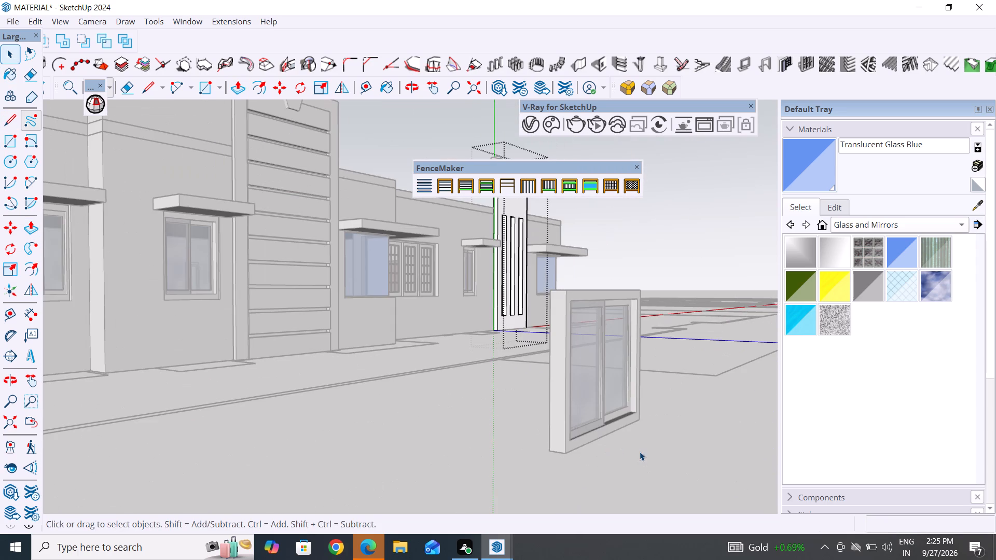
Delete the loose two-pane window lying in front of the building.
middle_drag(665, 437, 526, 460)
scroll(565, 345, down, 6)
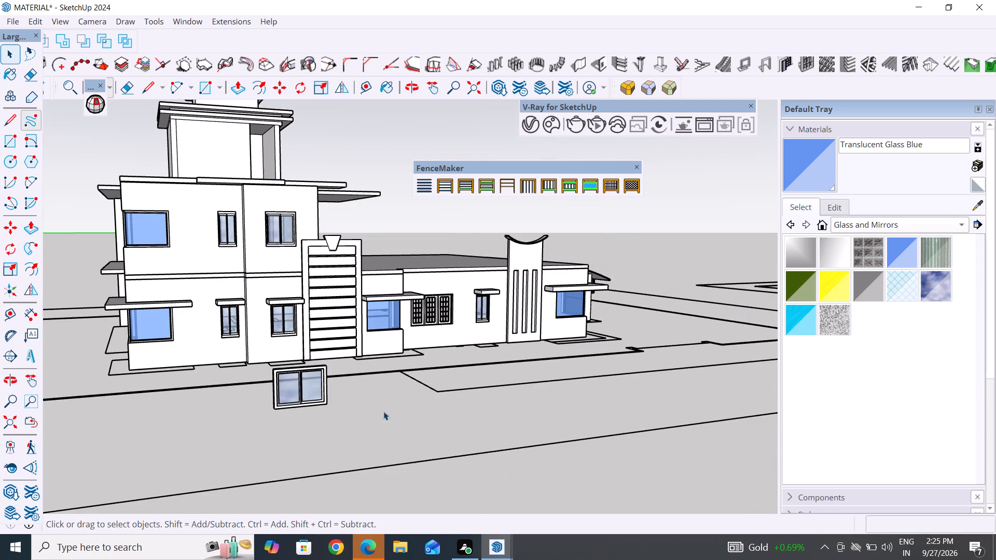
middle_drag(383, 411, 319, 454)
scroll(416, 343, down, 4)
middle_drag(361, 385, 338, 422)
scroll(271, 390, up, 1)
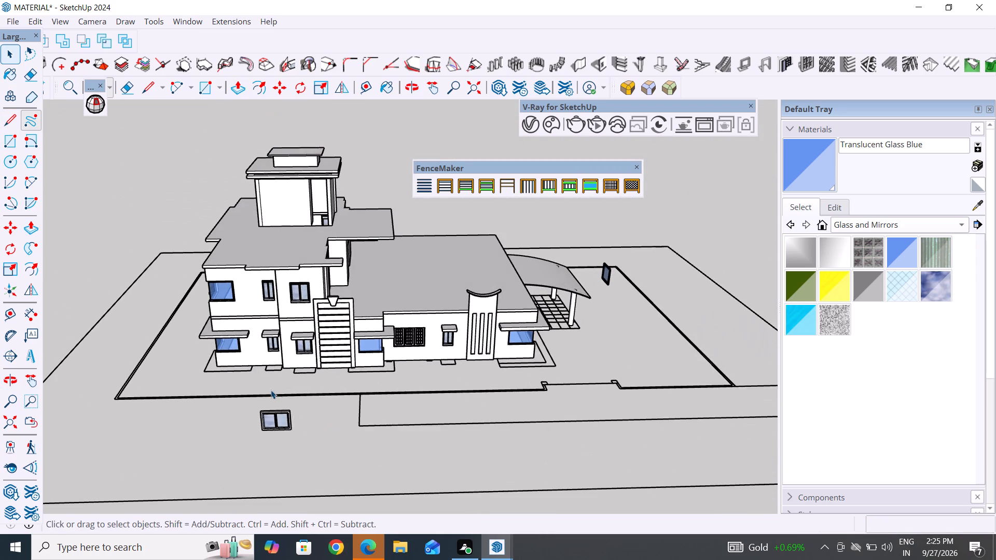
scroll(271, 390, up, 2)
drag(323, 412, 239, 456)
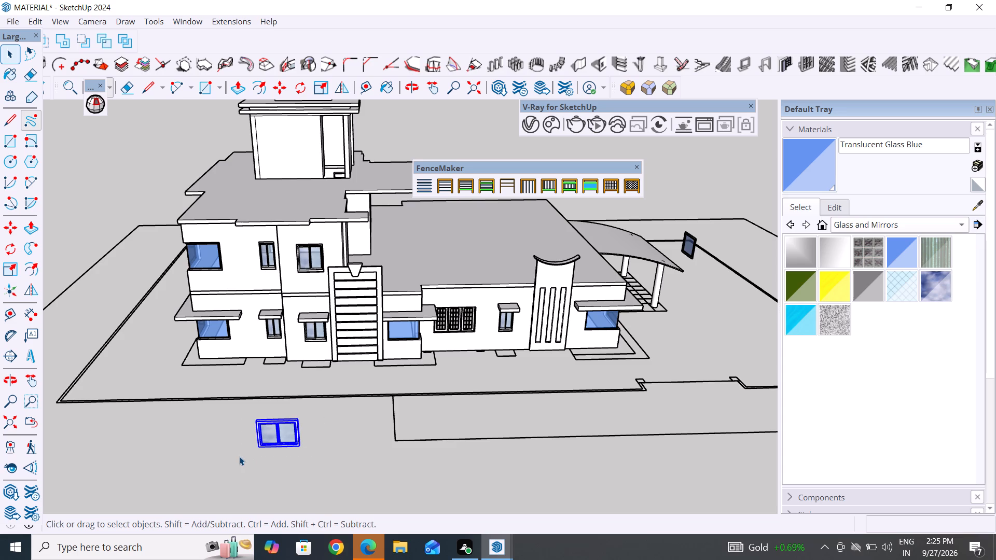
key(Delete)
Delete the other loose window standing beside the curved entrance canopy.
scroll(534, 370, down, 6)
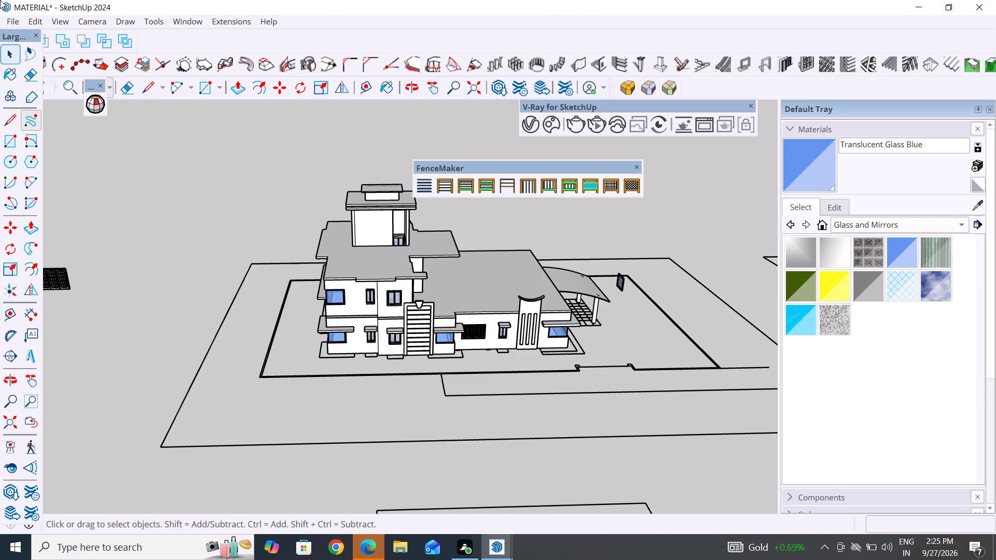
scroll(619, 249, up, 3)
middle_drag(679, 343, 556, 402)
scroll(688, 347, up, 6)
drag(708, 317, 624, 401)
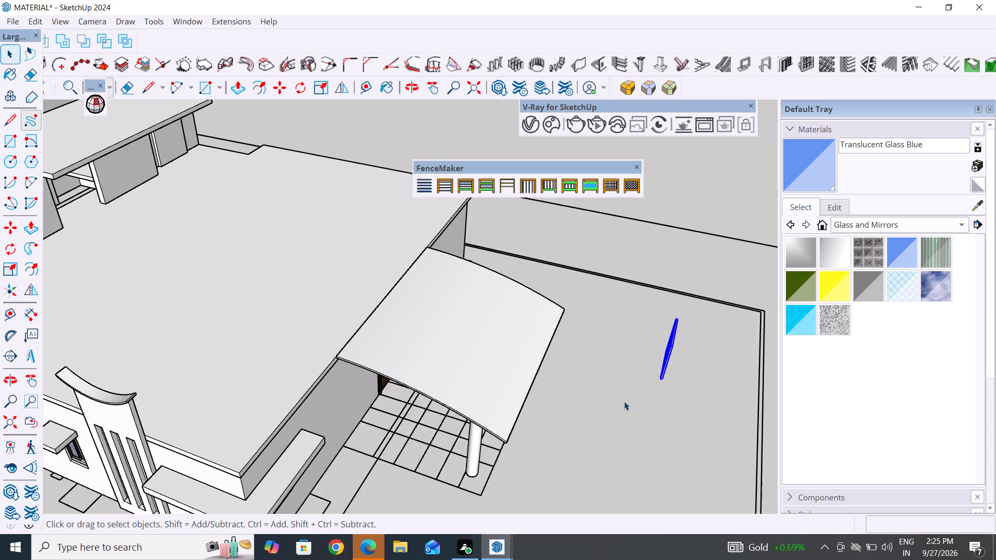
key(Delete)
Compare the building model with the 2D front elevation drawing and examine the rooftop room's three-pane opening and its surround.
scroll(683, 304, down, 13)
middle_drag(469, 380, 669, 328)
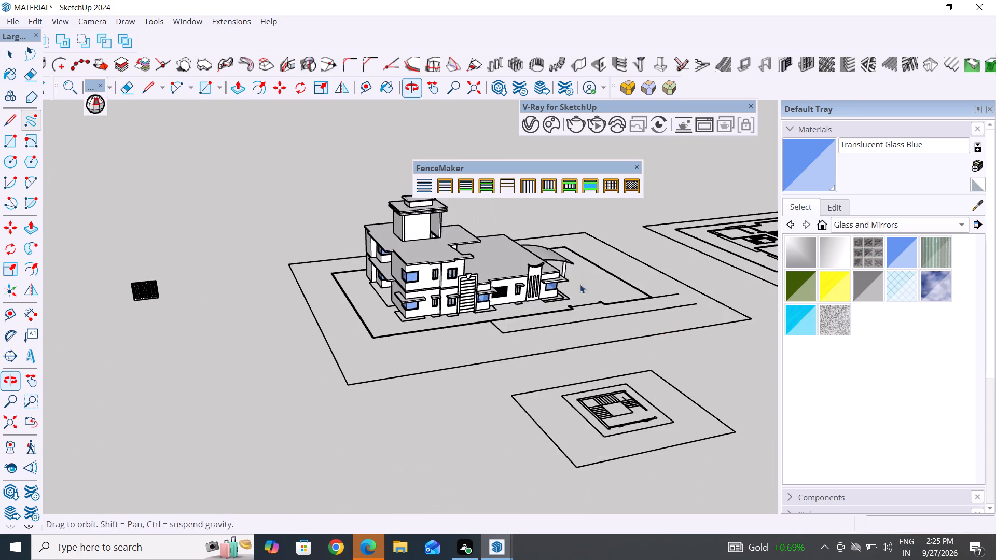
scroll(442, 397, down, 7)
middle_drag(444, 262, 426, 208)
scroll(467, 358, up, 6)
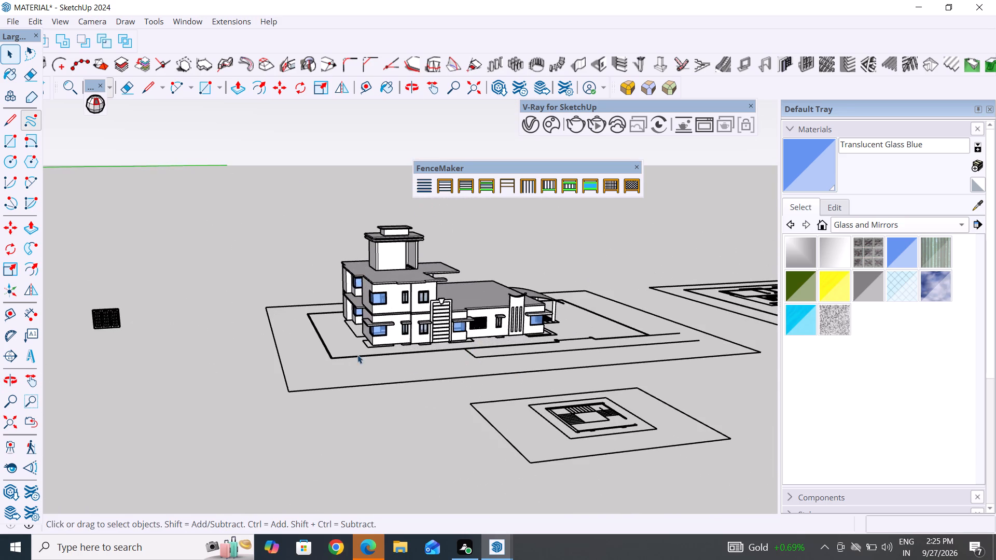
scroll(271, 330, down, 12)
middle_drag(593, 382, 527, 487)
scroll(541, 407, up, 6)
middle_drag(559, 348, 562, 403)
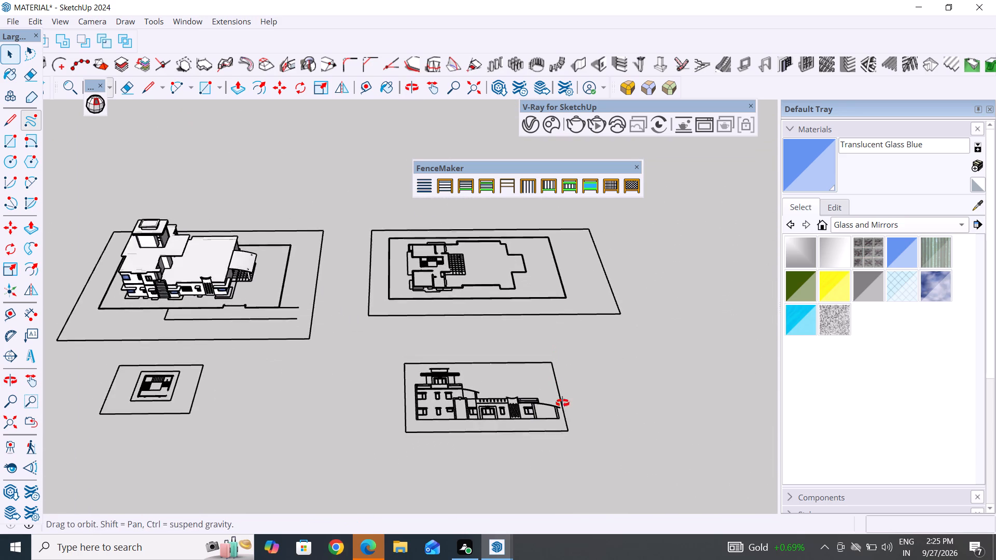
middle_drag(562, 403, 558, 469)
scroll(438, 468, up, 6)
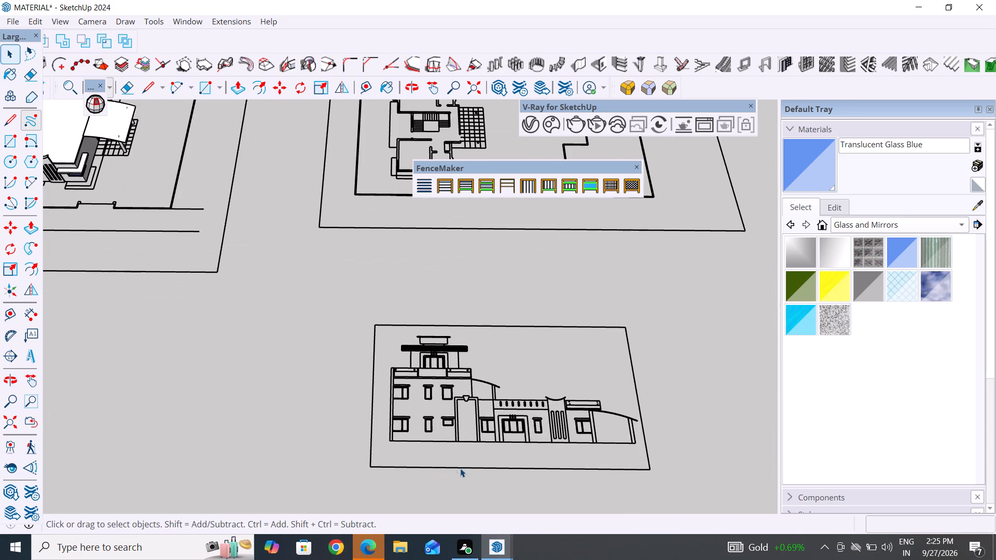
scroll(439, 356, up, 11)
middle_drag(462, 390, 466, 429)
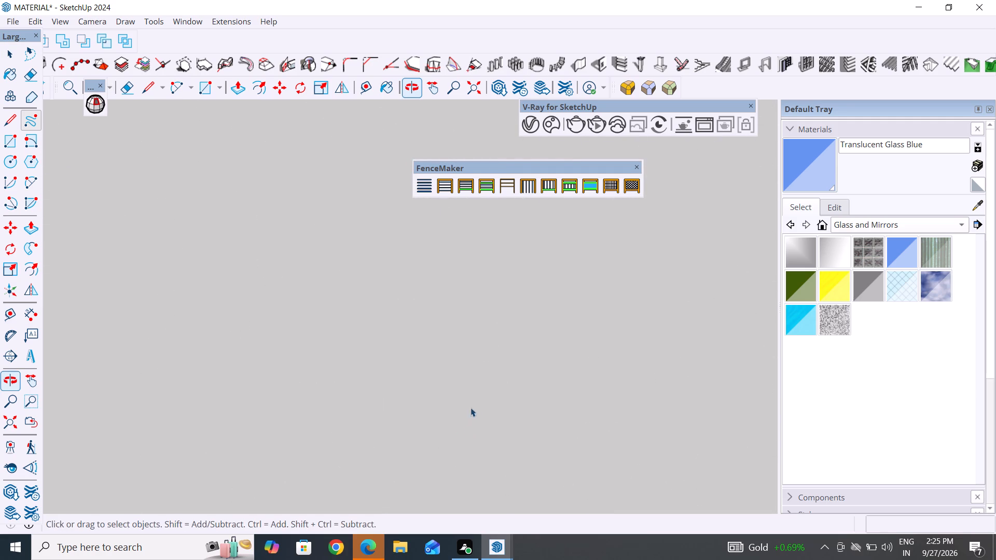
scroll(492, 370, down, 7)
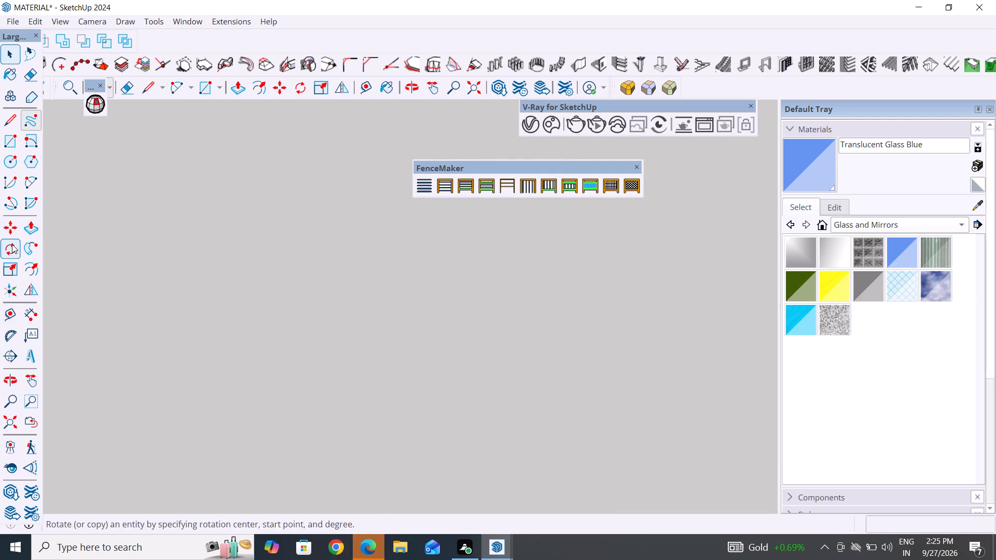
click(4, 412)
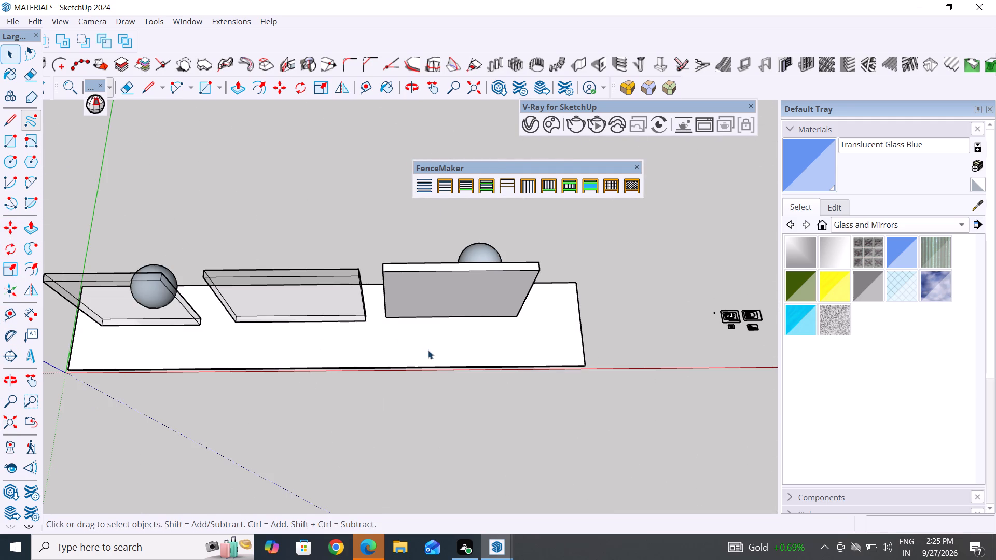
scroll(231, 304, down, 6)
middle_drag(573, 326, 570, 237)
scroll(560, 329, up, 8)
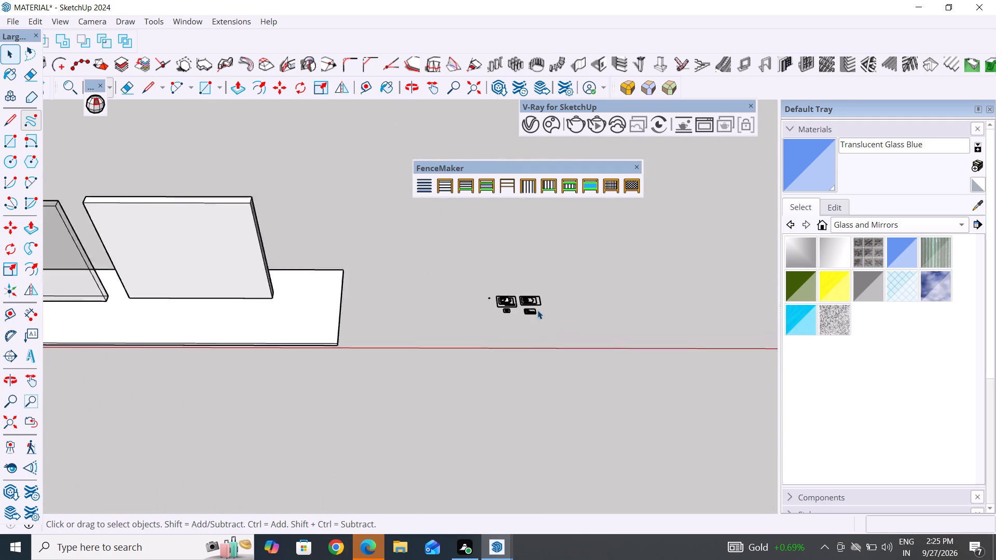
scroll(537, 310, up, 20)
scroll(537, 310, up, 20)
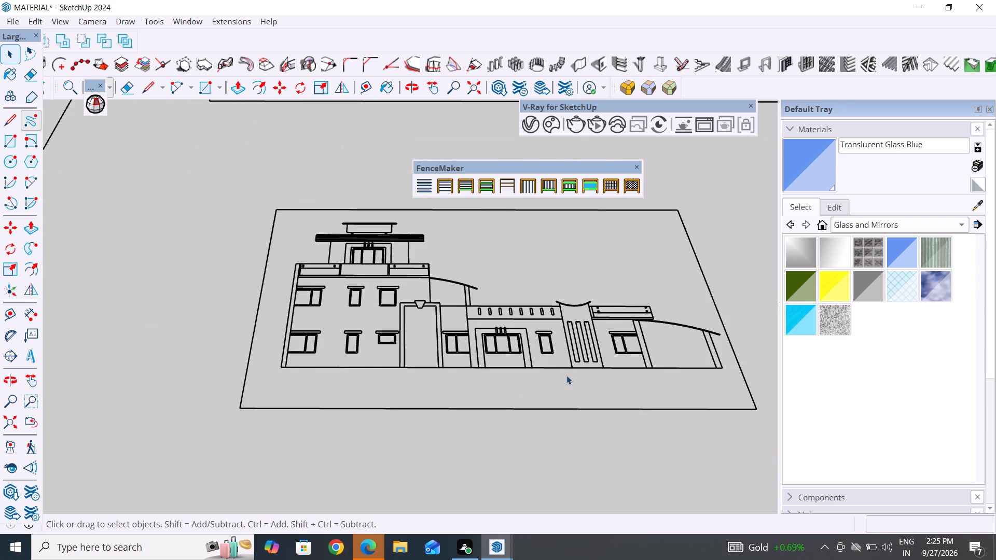
scroll(566, 375, up, 3)
scroll(604, 405, down, 3)
middle_drag(503, 371, 504, 377)
scroll(556, 266, down, 13)
scroll(357, 347, up, 3)
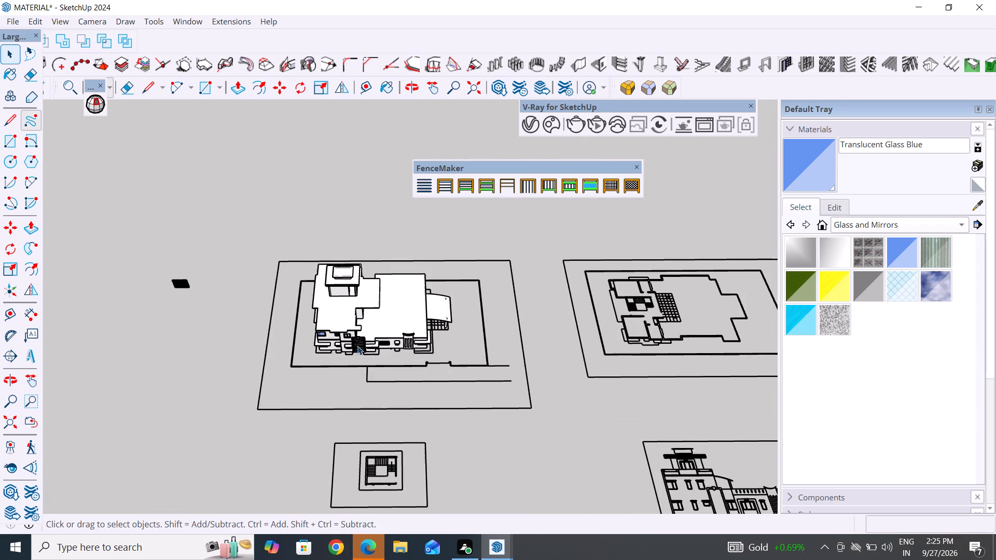
scroll(357, 346, up, 7)
scroll(364, 329, down, 11)
scroll(596, 442, up, 4)
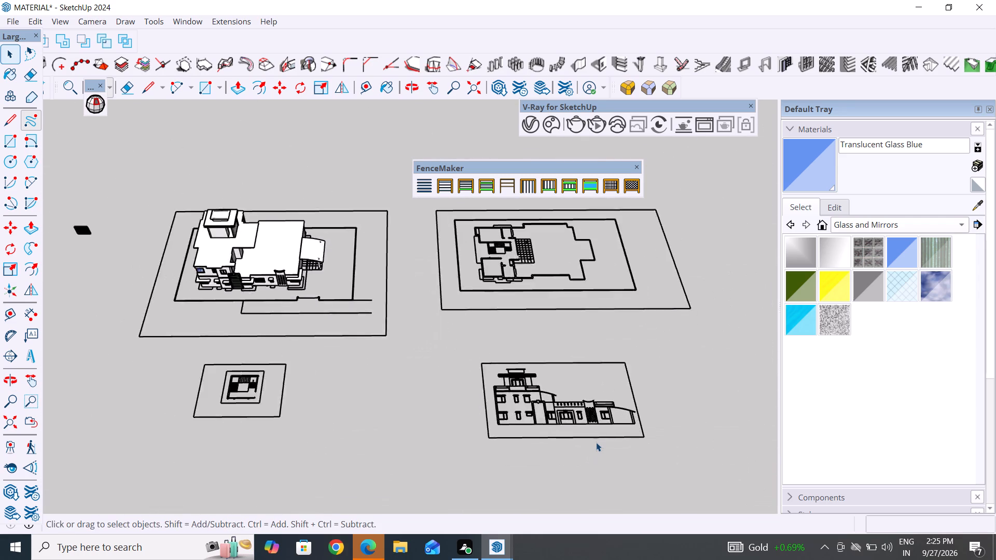
scroll(596, 442, up, 8)
scroll(488, 350, up, 9)
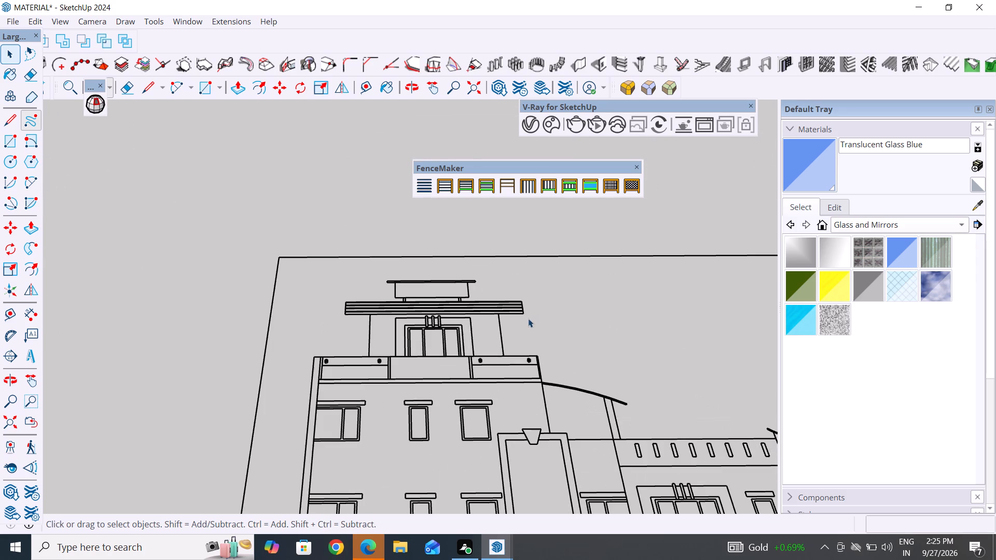
middle_drag(536, 325, 537, 381)
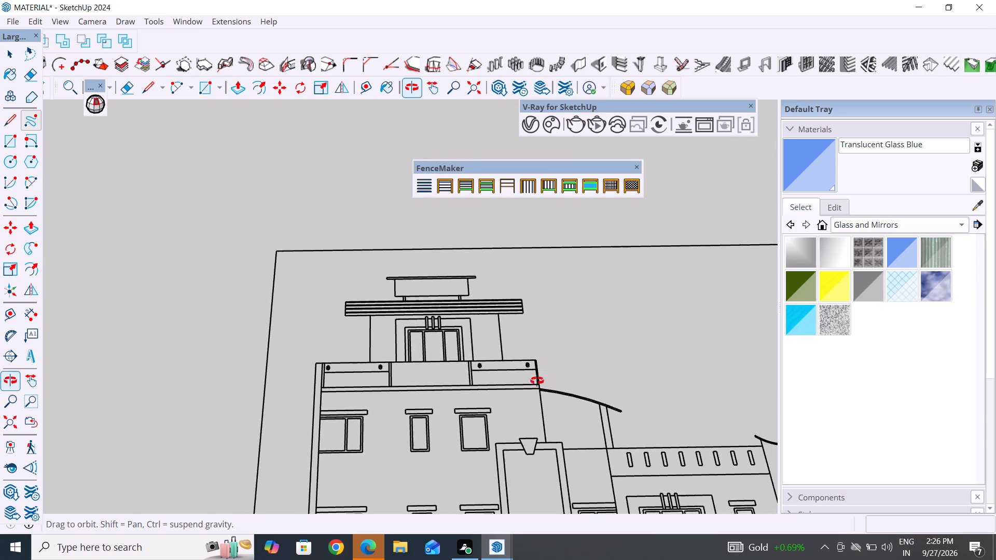
middle_drag(537, 381, 544, 559)
scroll(412, 325, up, 3)
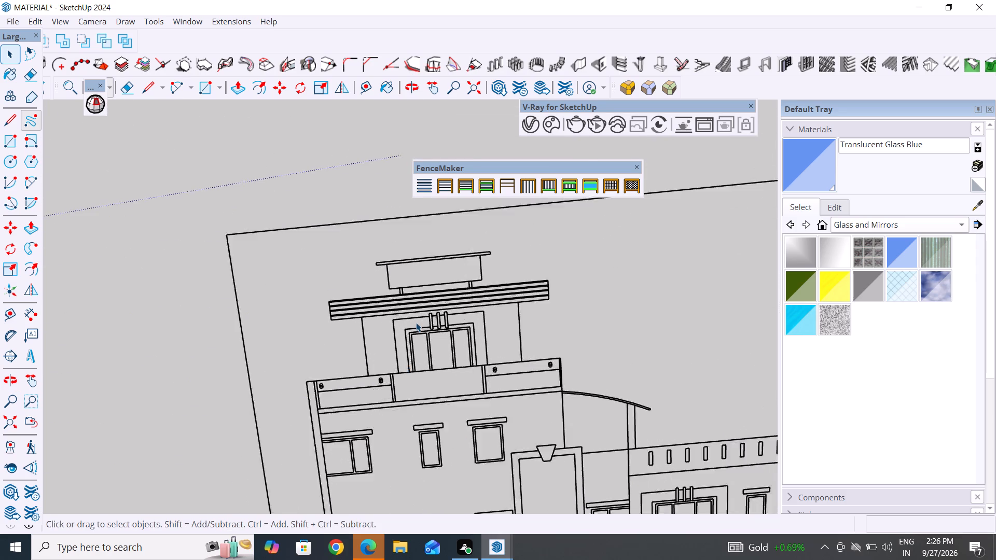
scroll(416, 323, up, 8)
scroll(472, 359, up, 2)
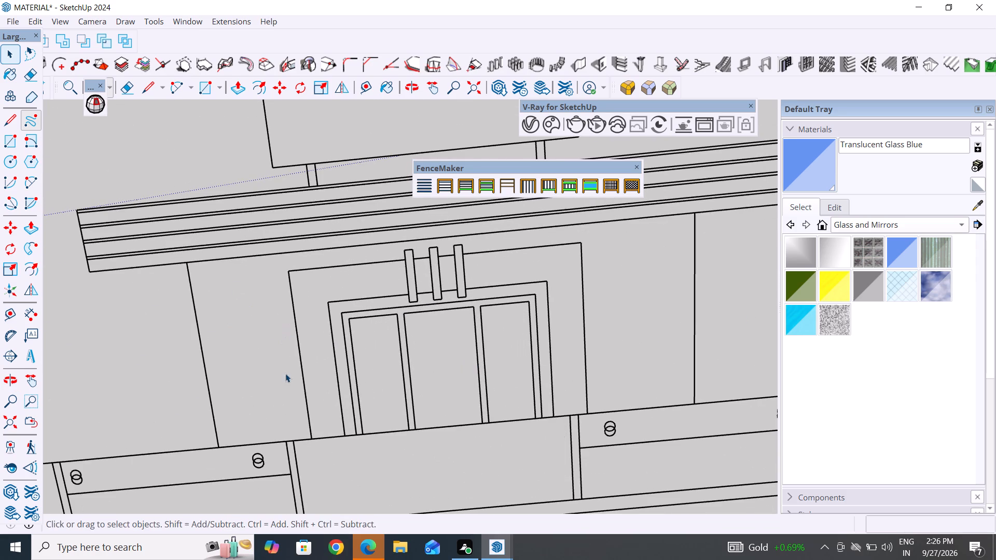
scroll(410, 231, down, 4)
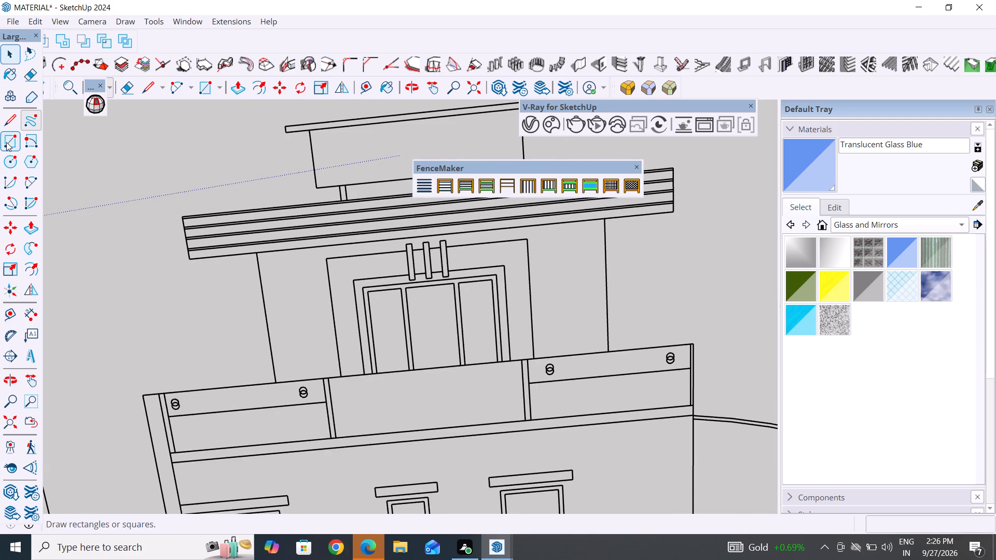
Trace the surround of the rooftop room's three-pane opening on the elevation with lines, including its 8' 11" wide outer top edge.
click(8, 120)
scroll(413, 373, up, 5)
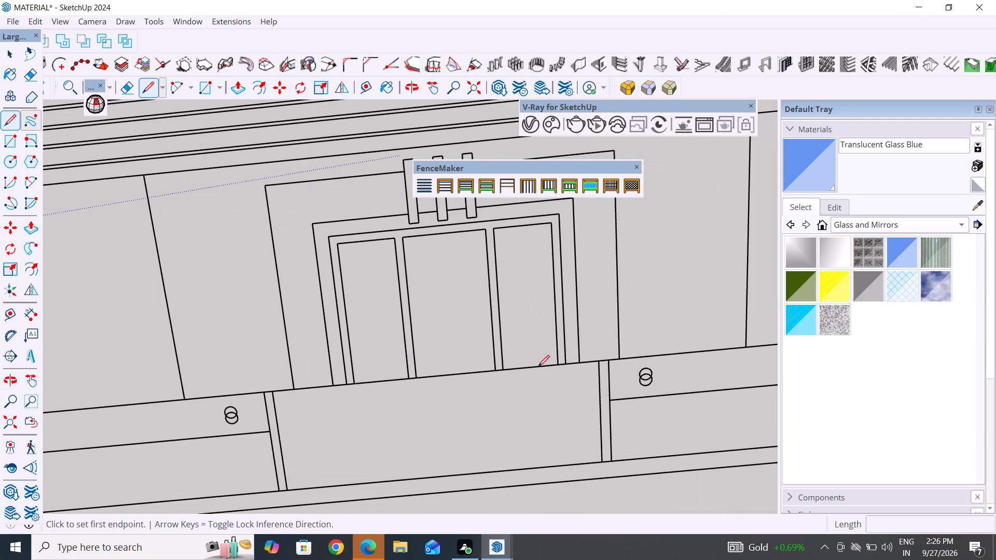
click(564, 368)
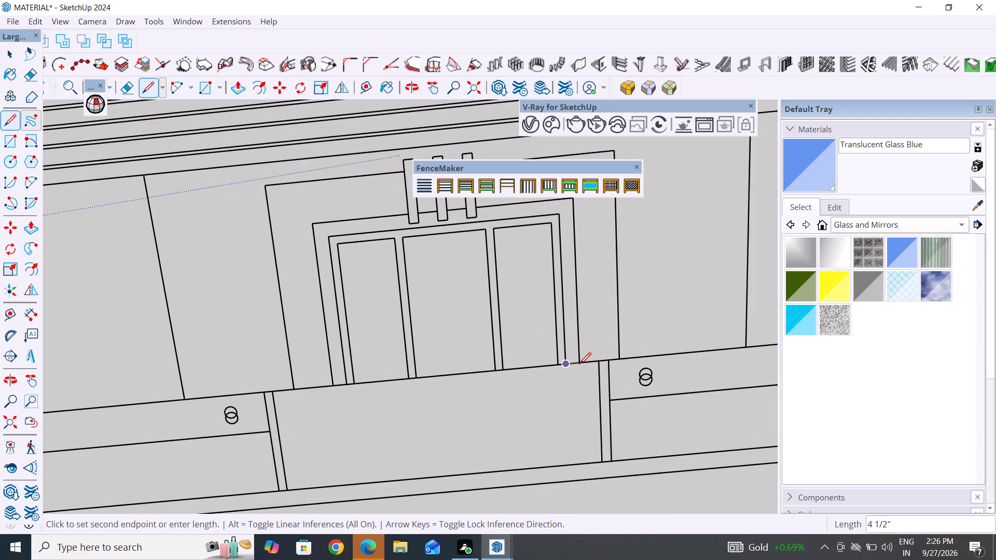
click(579, 364)
scroll(579, 364, down, 4)
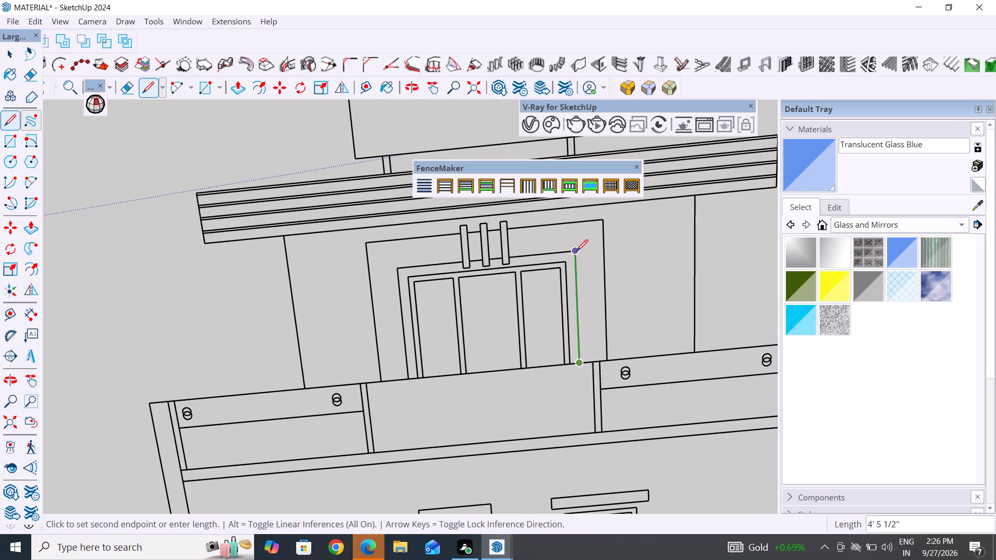
click(576, 251)
click(398, 270)
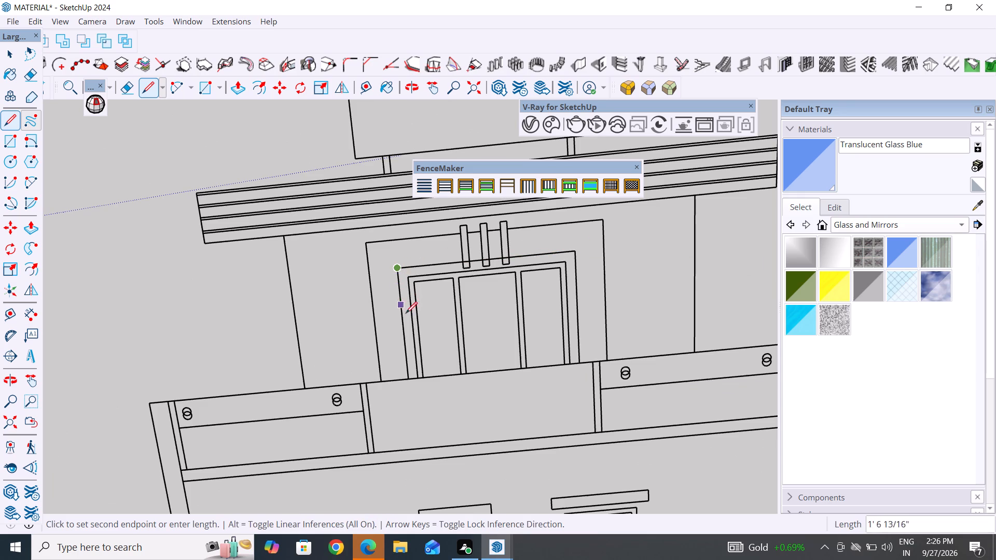
click(408, 379)
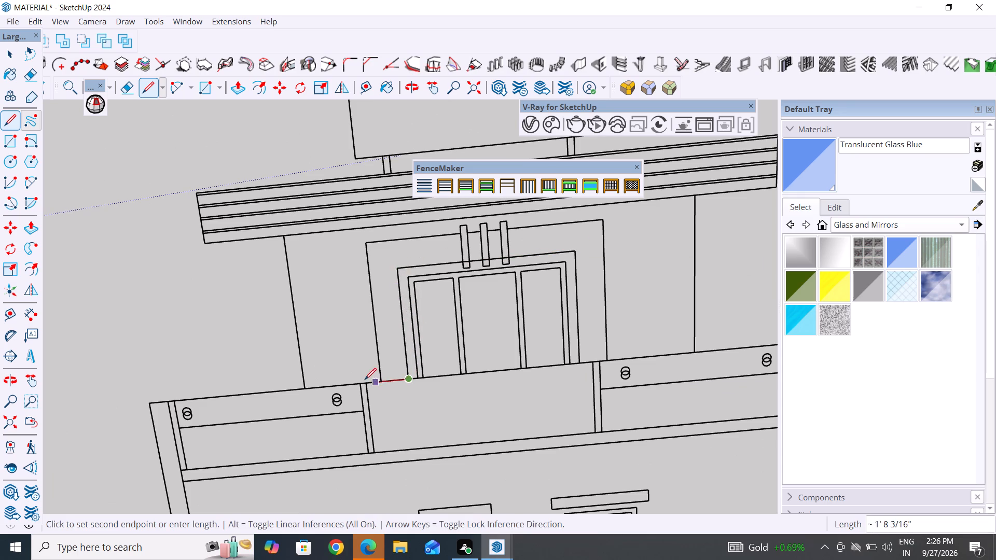
click(381, 385)
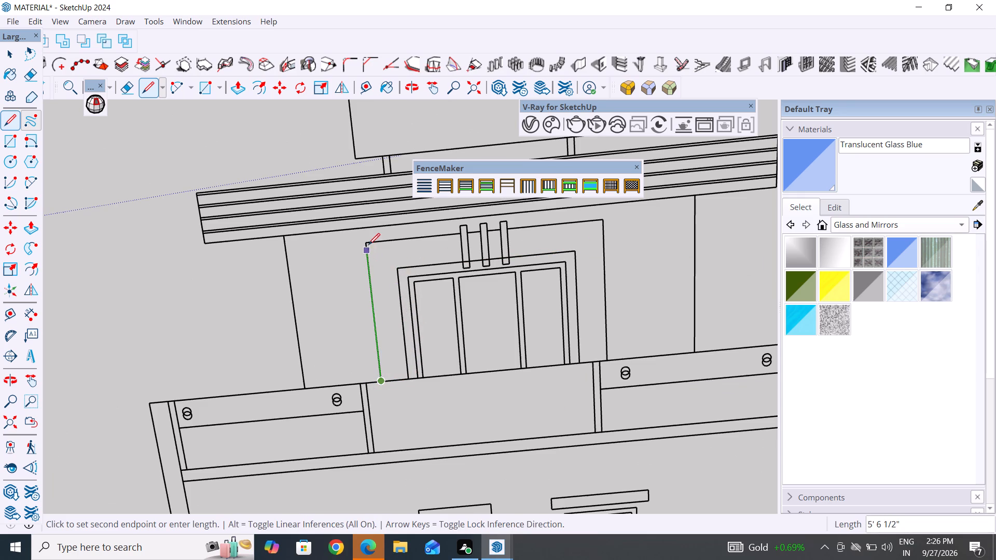
click(368, 243)
click(602, 224)
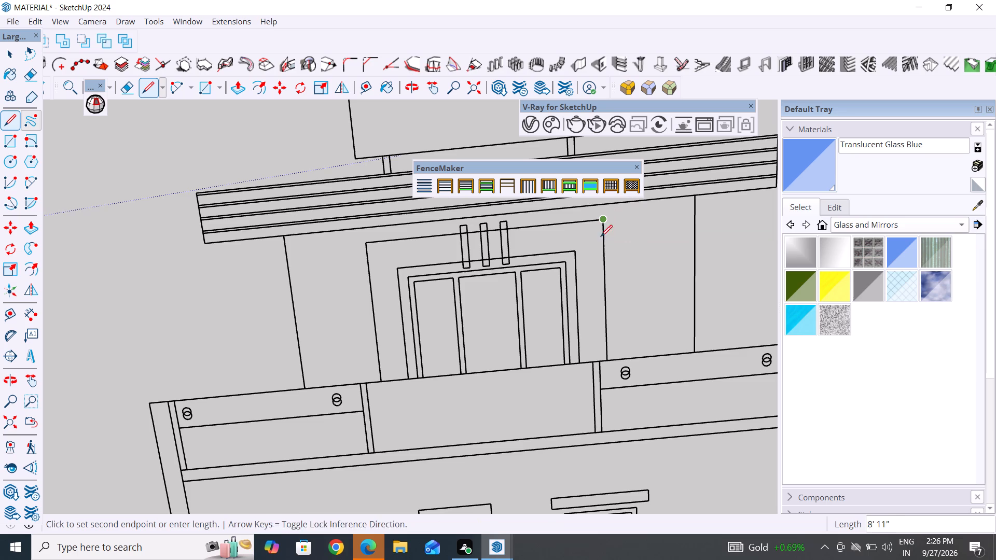
click(612, 359)
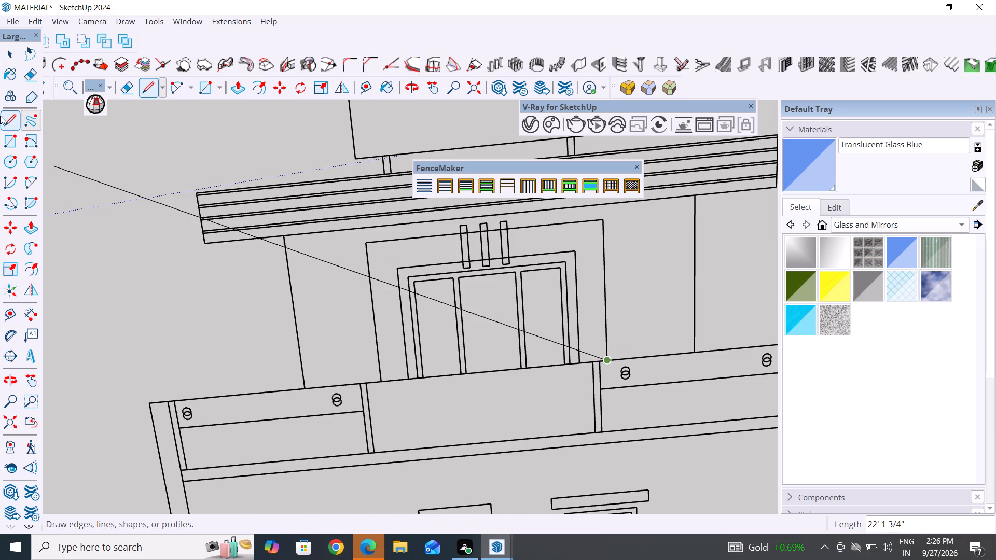
click(12, 58)
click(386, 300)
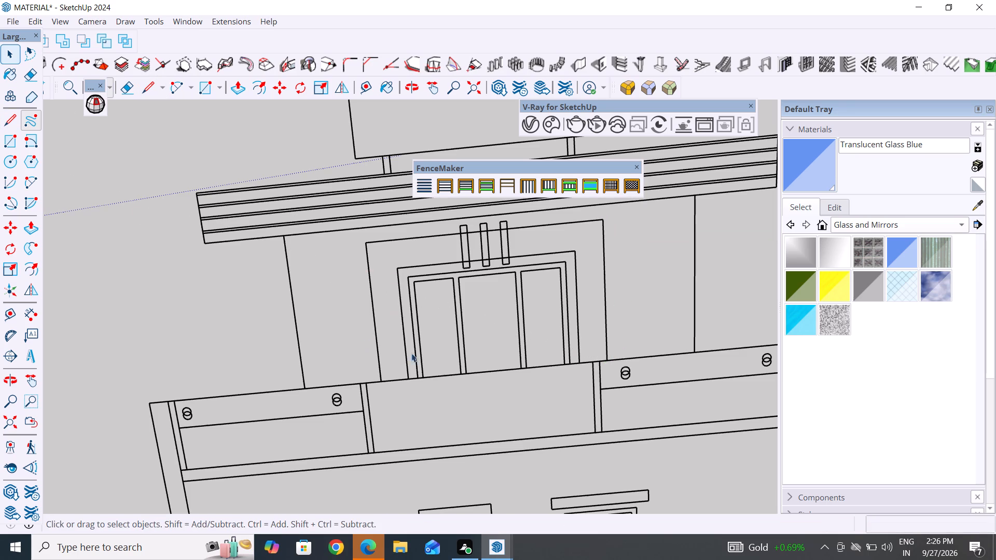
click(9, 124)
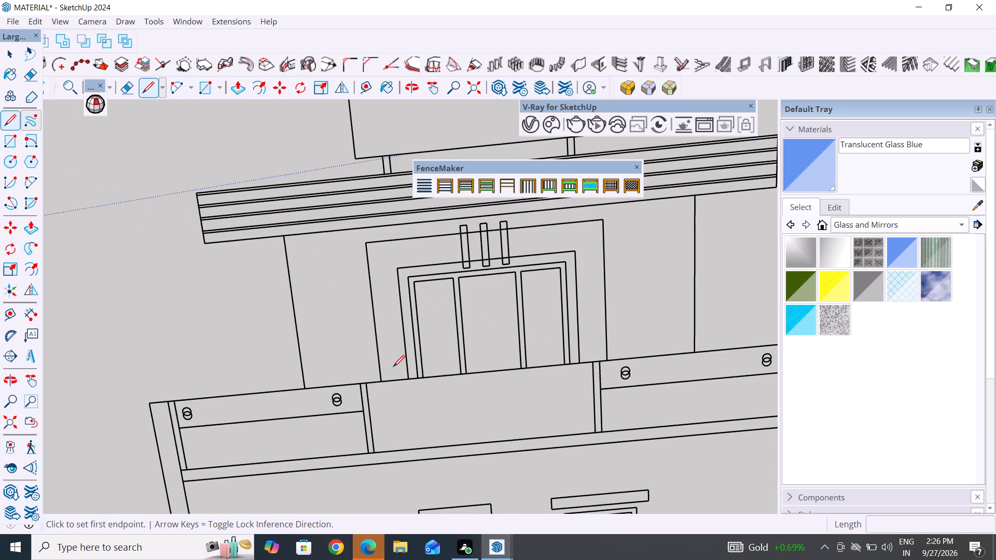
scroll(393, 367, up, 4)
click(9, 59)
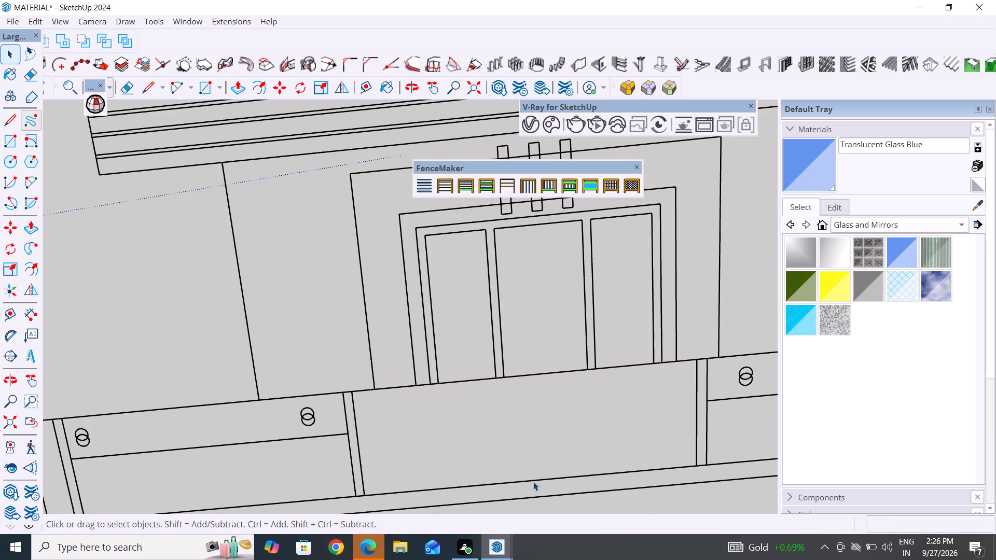
Hide the elevation drawing temporarily to check the traced surround outline of the rooftop opening, and unhide everything again.
click(535, 482)
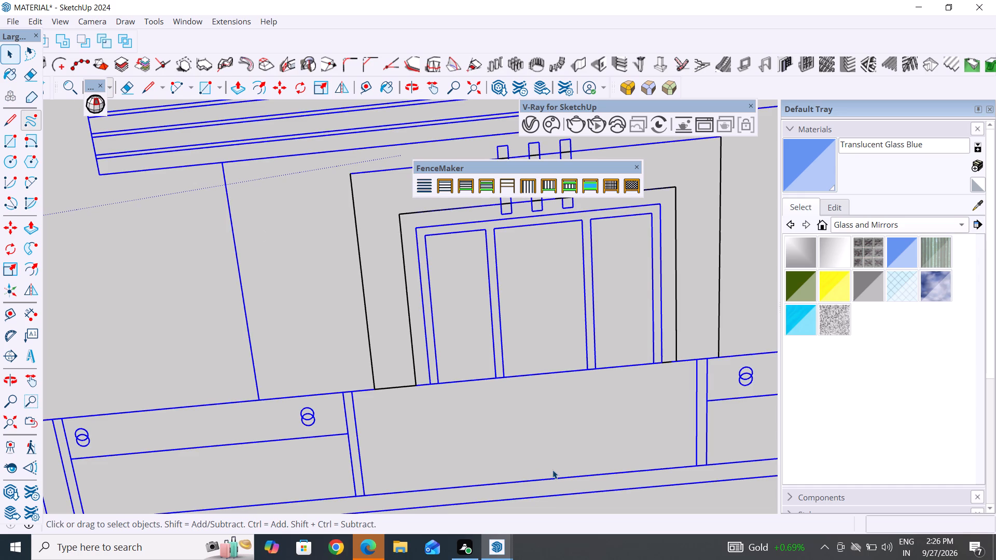
scroll(597, 456, down, 4)
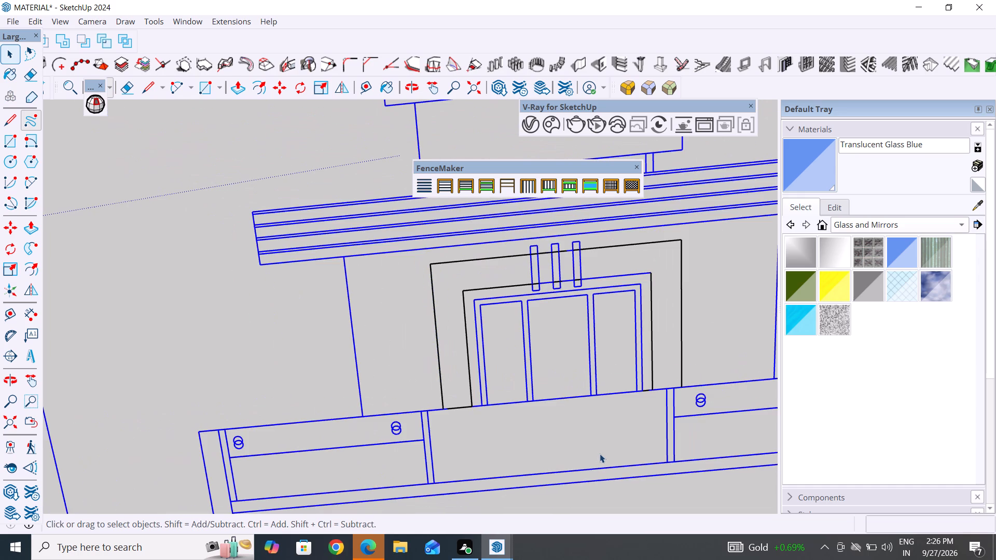
right_click(592, 307)
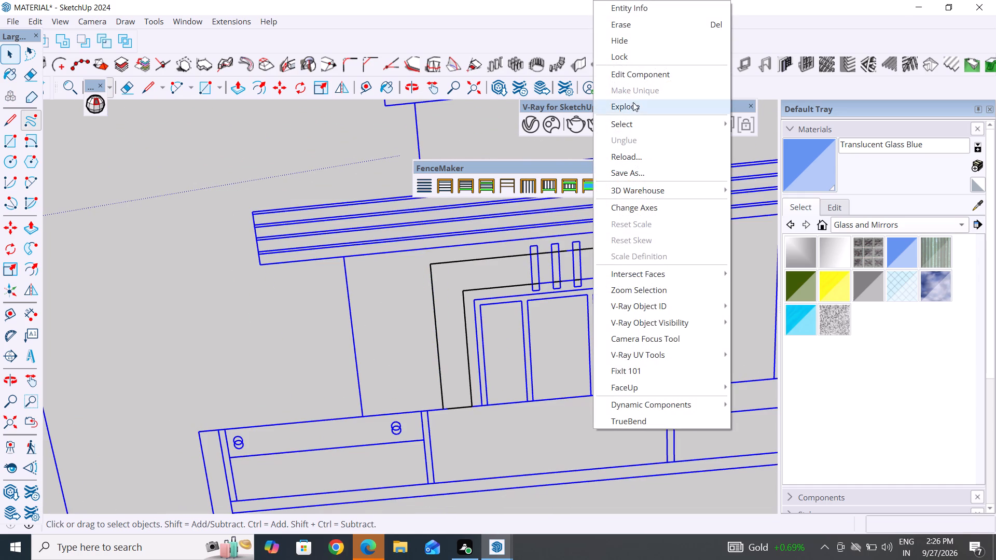
click(636, 47)
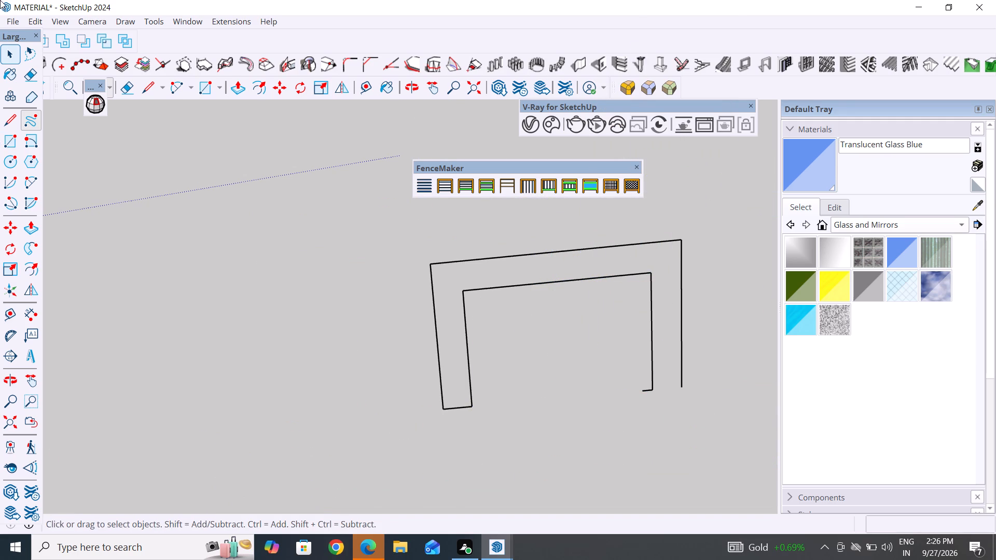
click(37, 24)
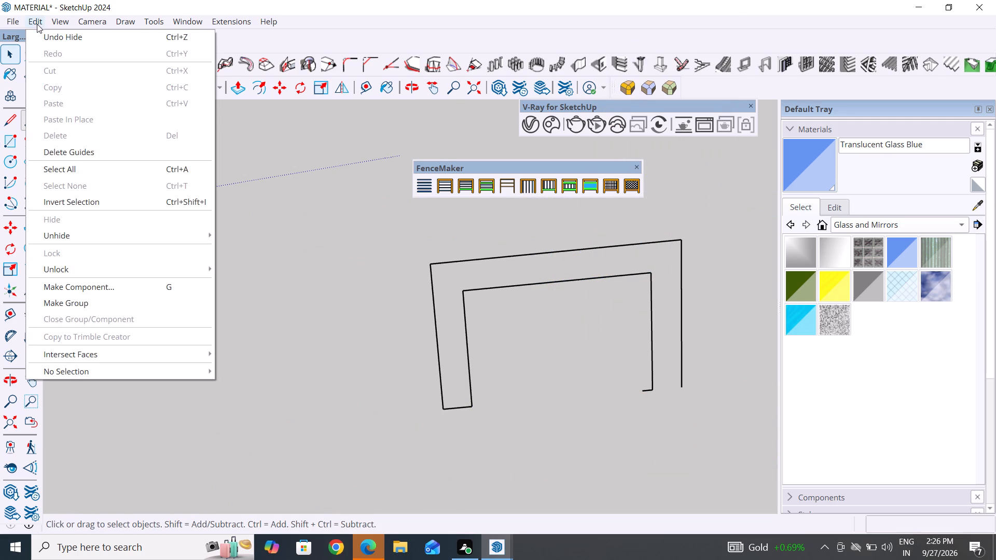
click(118, 233)
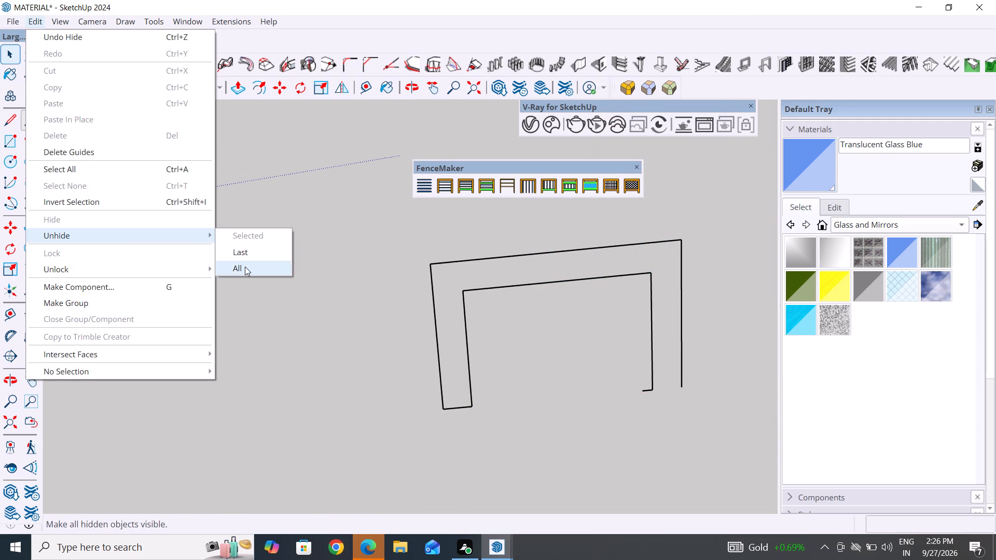
click(246, 268)
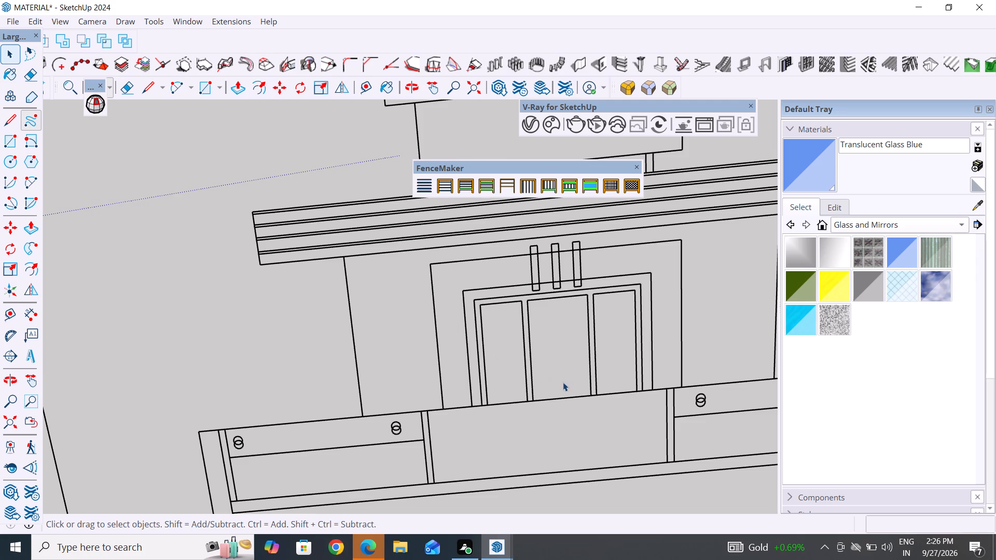
Close the surround outline with a 1' 1" line across the foot of its right-hand leg, forming a face.
click(11, 121)
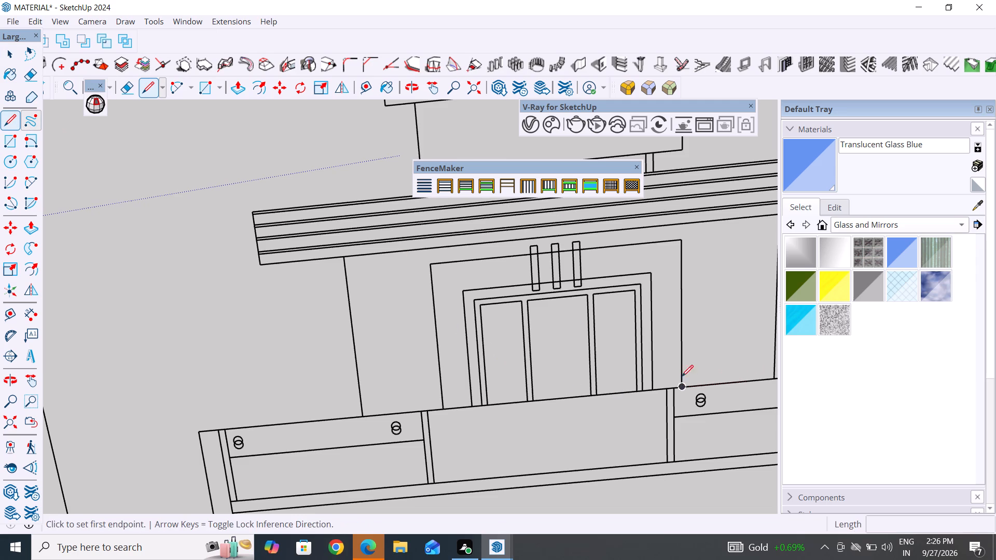
click(650, 391)
click(683, 385)
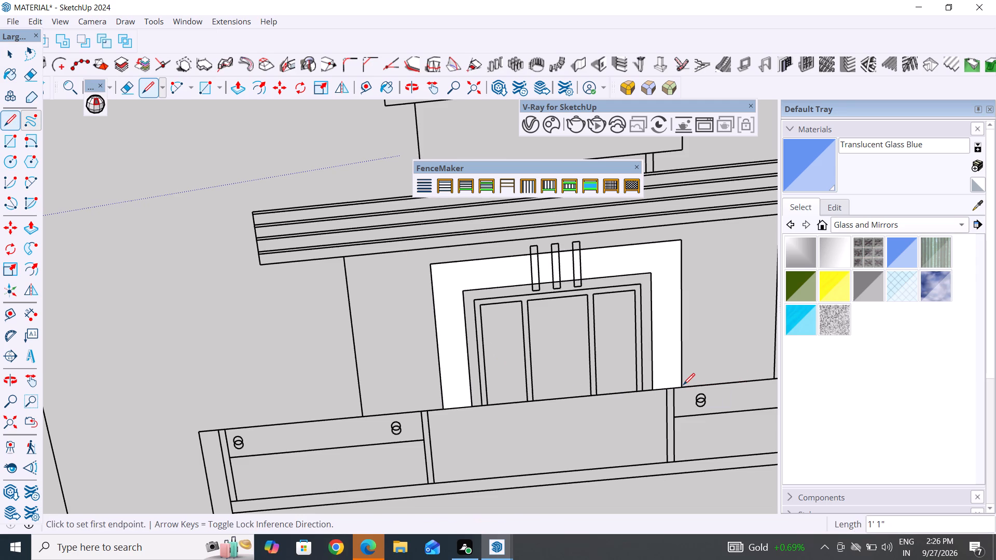
click(4, 60)
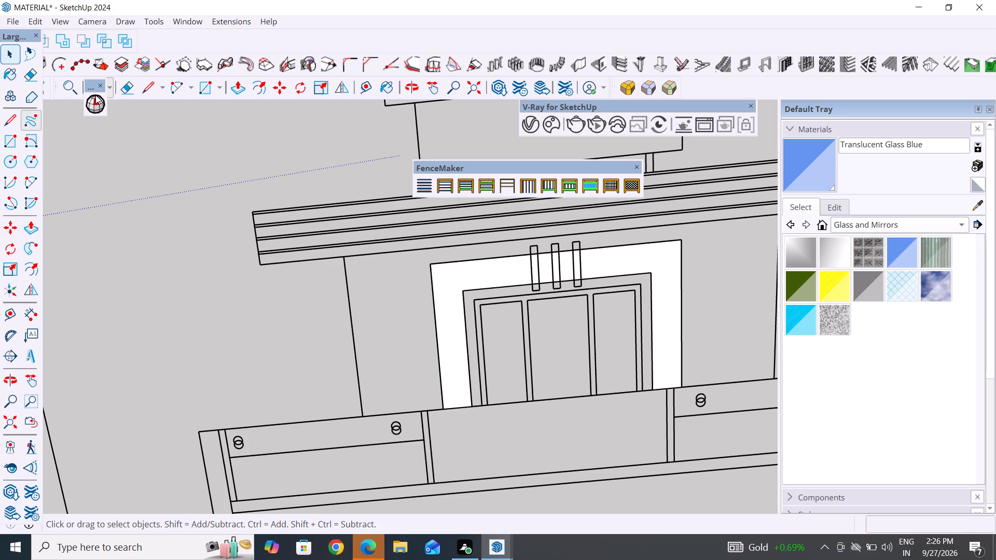
Push/Pull the rooftop opening's surround face outward by about 7 1/8".
click(236, 93)
click(447, 288)
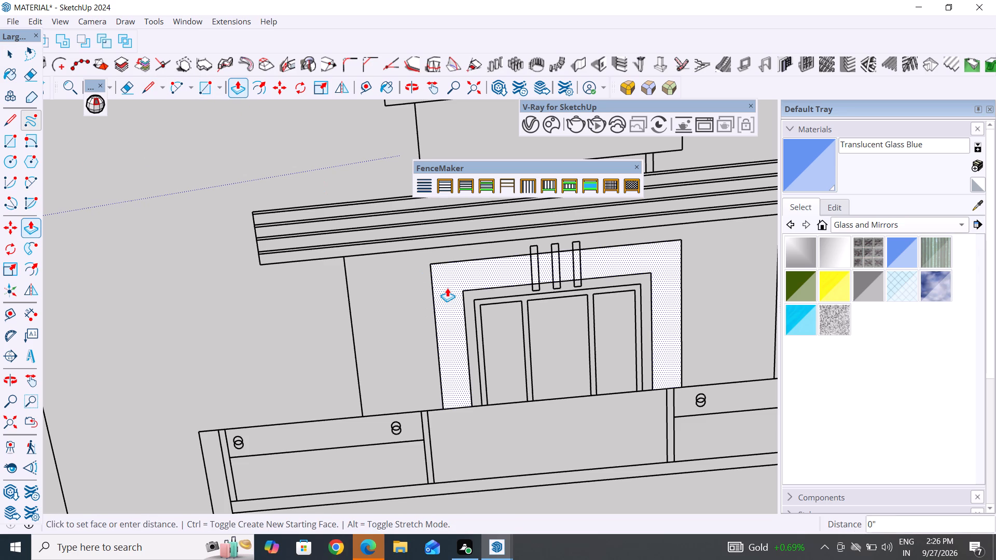
click(450, 290)
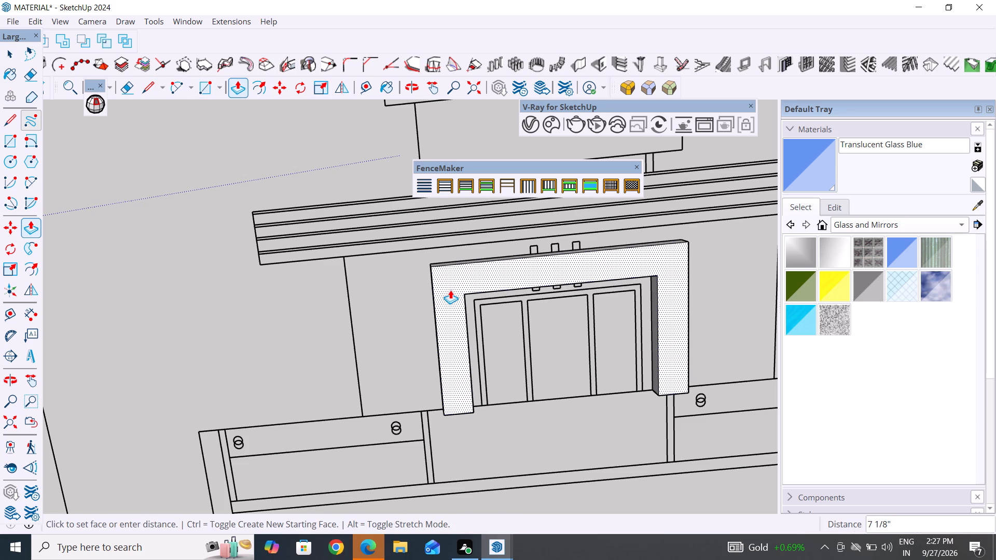
click(8, 52)
Select all of the extruded rooftop surround's geometry and make it a group.
middle_drag(293, 341, 405, 367)
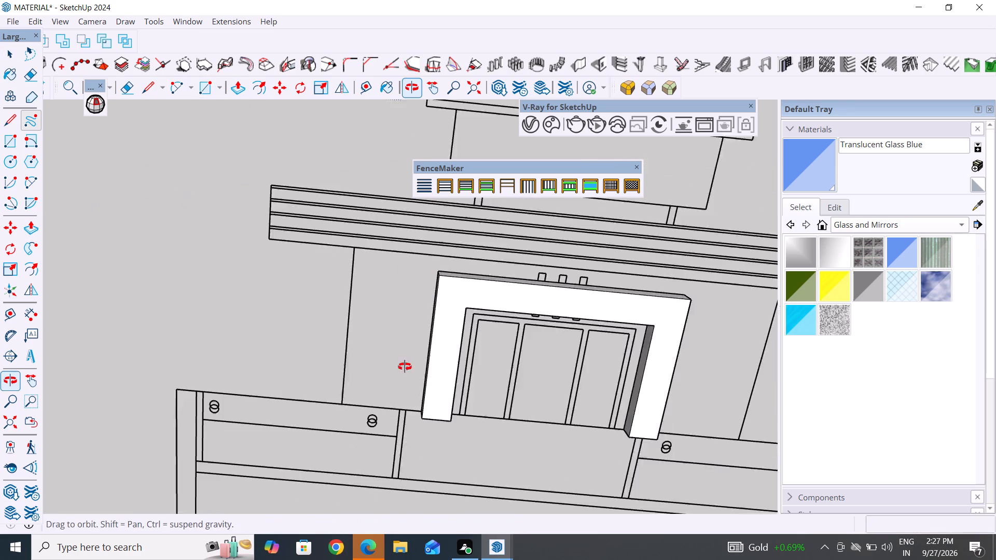
middle_drag(405, 367, 254, 200)
scroll(417, 319, down, 7)
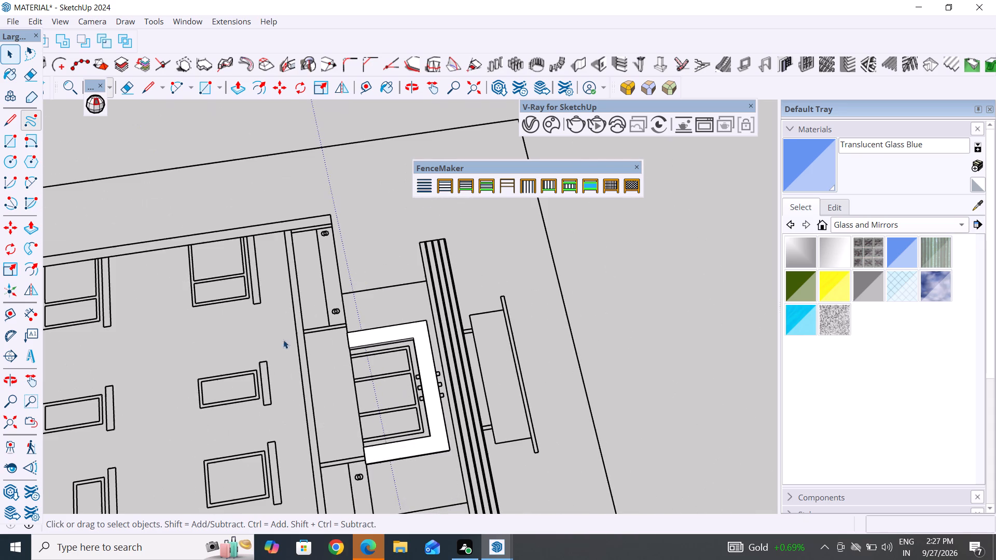
middle_drag(702, 380, 675, 236)
middle_drag(303, 431, 639, 279)
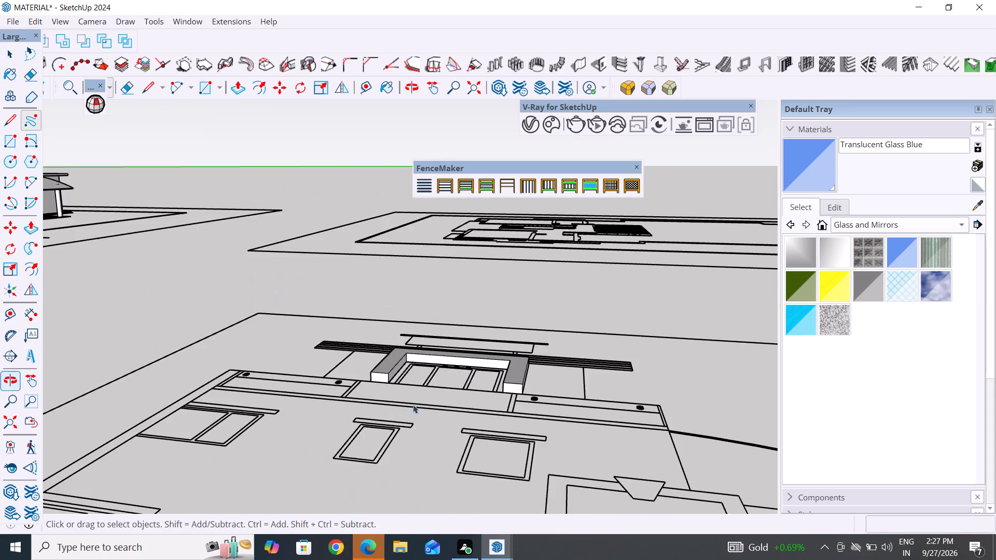
middle_drag(400, 456, 509, 492)
scroll(314, 405, down, 11)
middle_drag(452, 459, 452, 506)
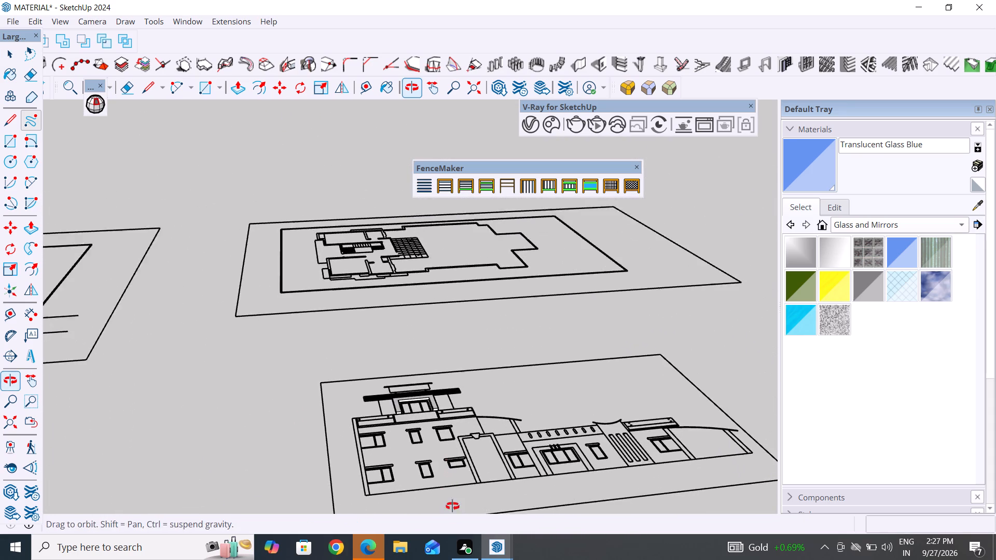
middle_drag(452, 506, 454, 559)
middle_drag(472, 407, 459, 508)
scroll(418, 369, up, 11)
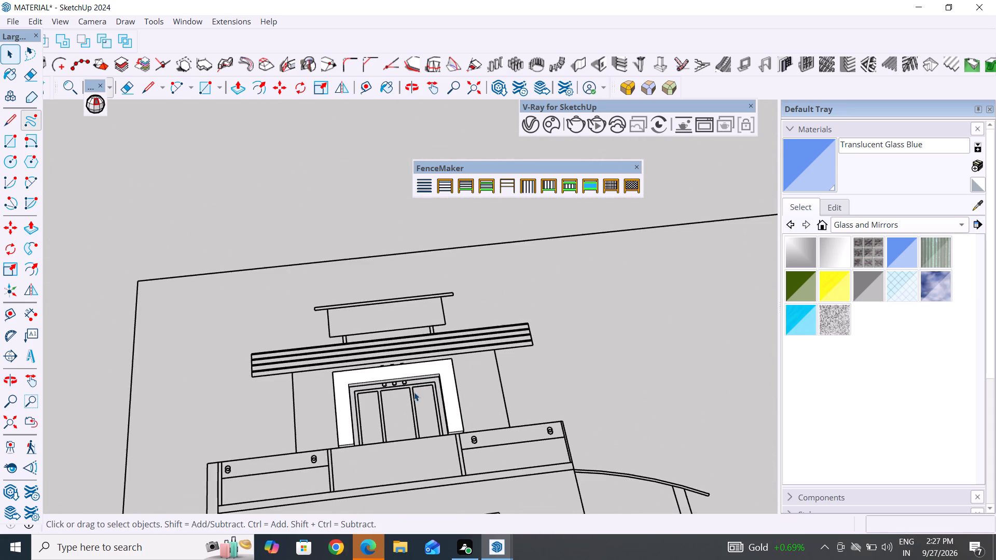
middle_drag(414, 395, 433, 559)
scroll(436, 408, up, 5)
middle_drag(426, 395, 424, 479)
triple_click(424, 316)
click(424, 316)
right_click(425, 315)
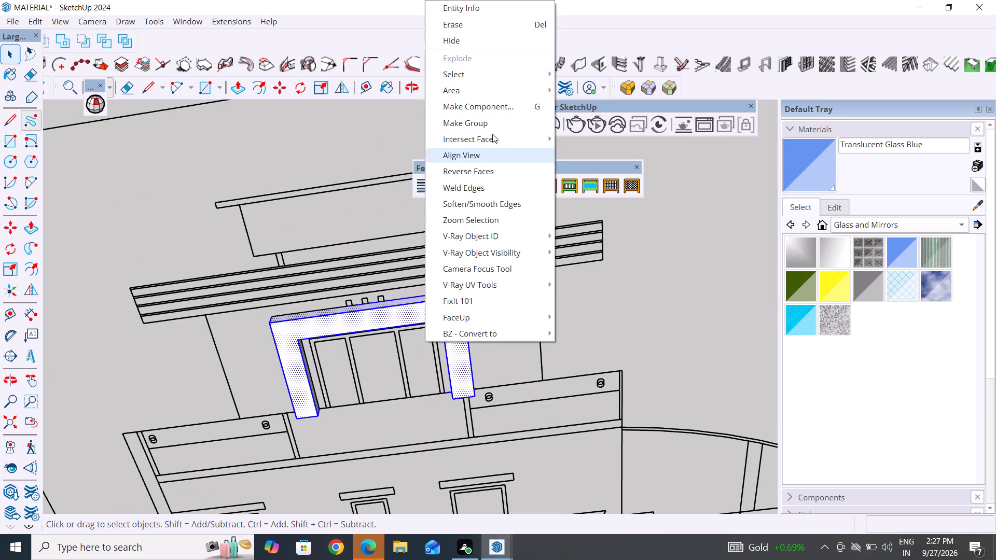
click(494, 125)
Hide the grouped rooftop surround that covers the three small vertical bars on the elevation drawing.
scroll(351, 350, up, 4)
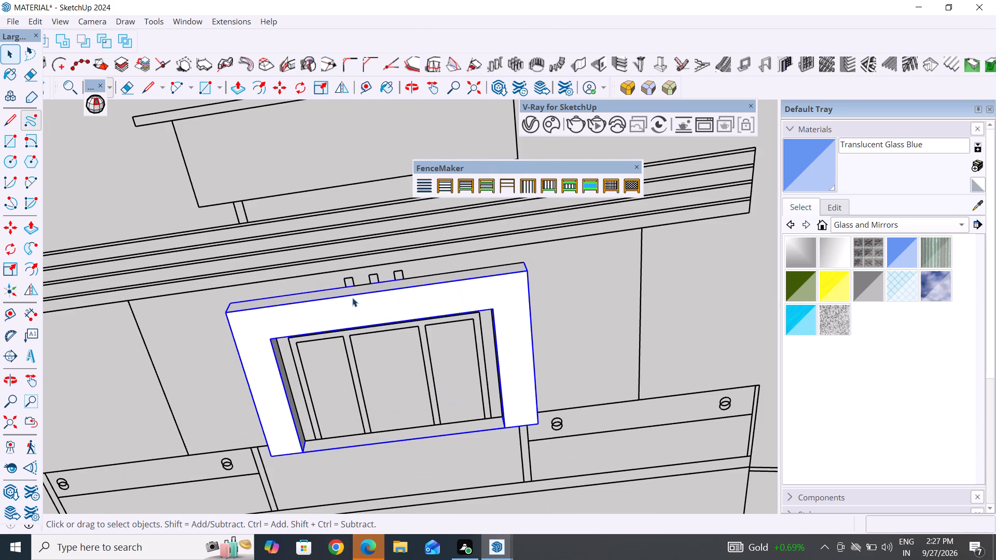
click(348, 283)
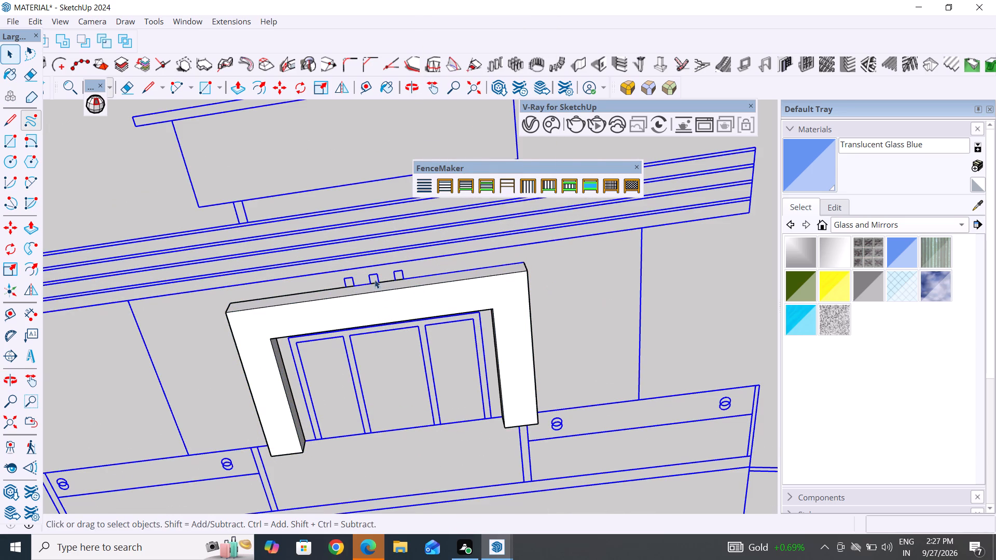
scroll(369, 273, up, 9)
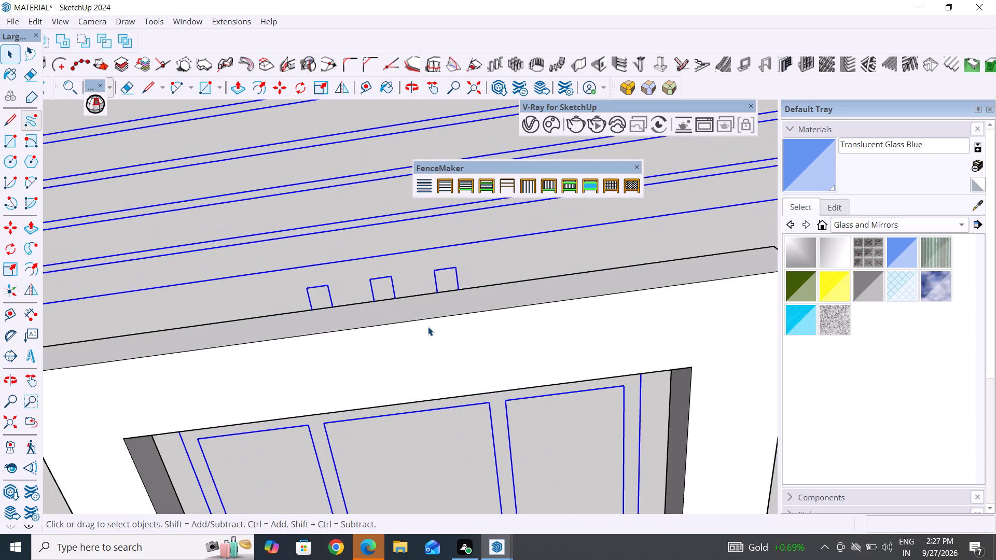
click(599, 240)
right_click(607, 309)
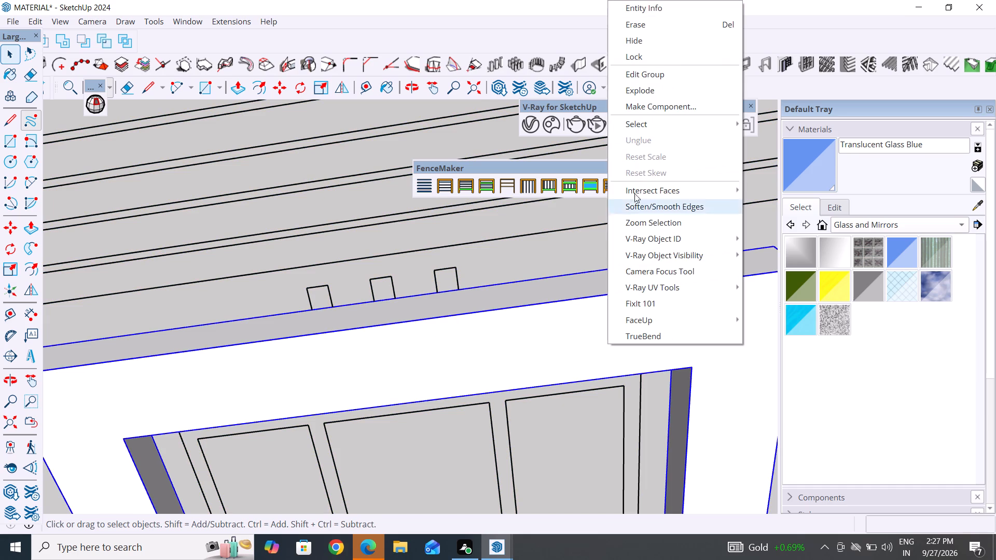
click(646, 41)
Return to the front elevation drawing and examine the ground-floor three-pane window and its surround.
middle_drag(414, 417, 399, 377)
scroll(530, 398, down, 3)
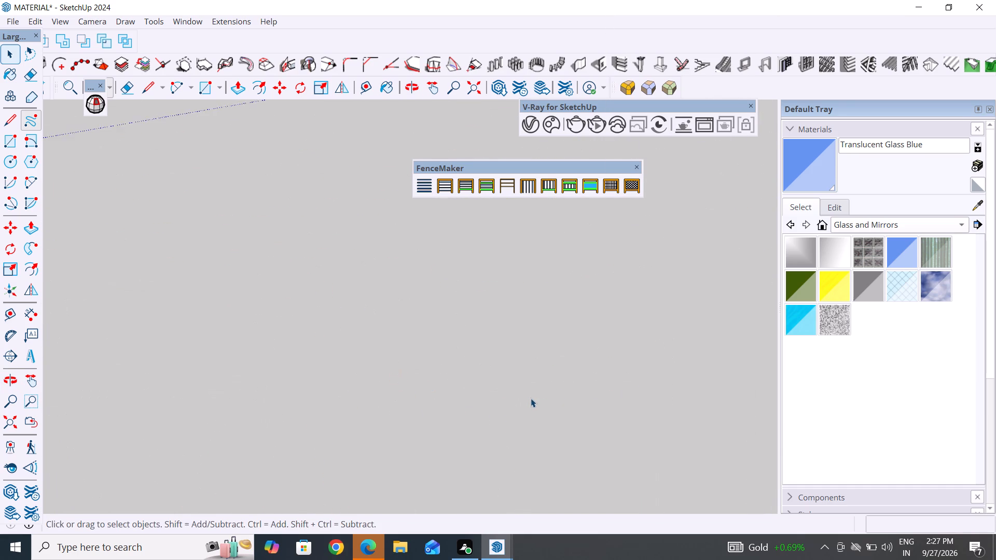
scroll(531, 398, down, 8)
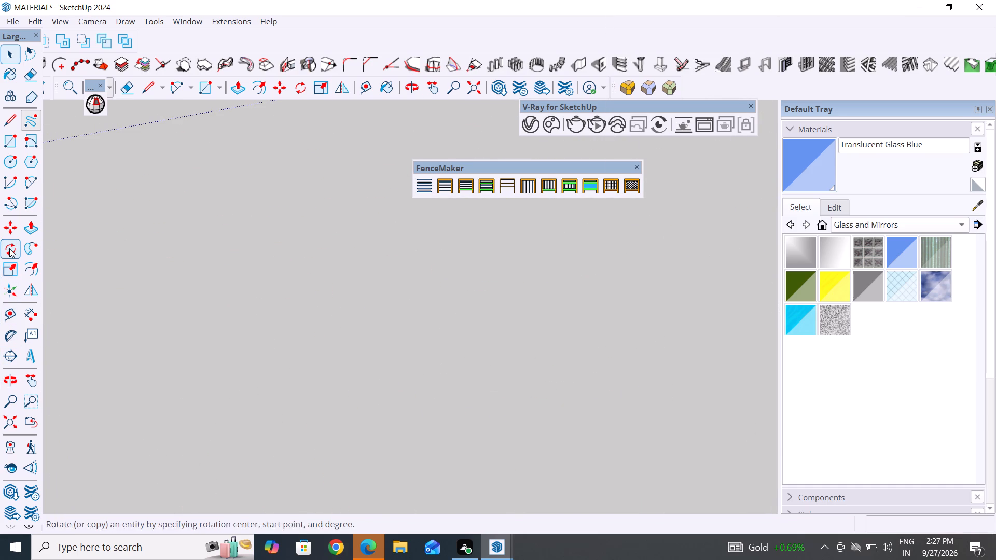
click(16, 423)
scroll(444, 392, down, 6)
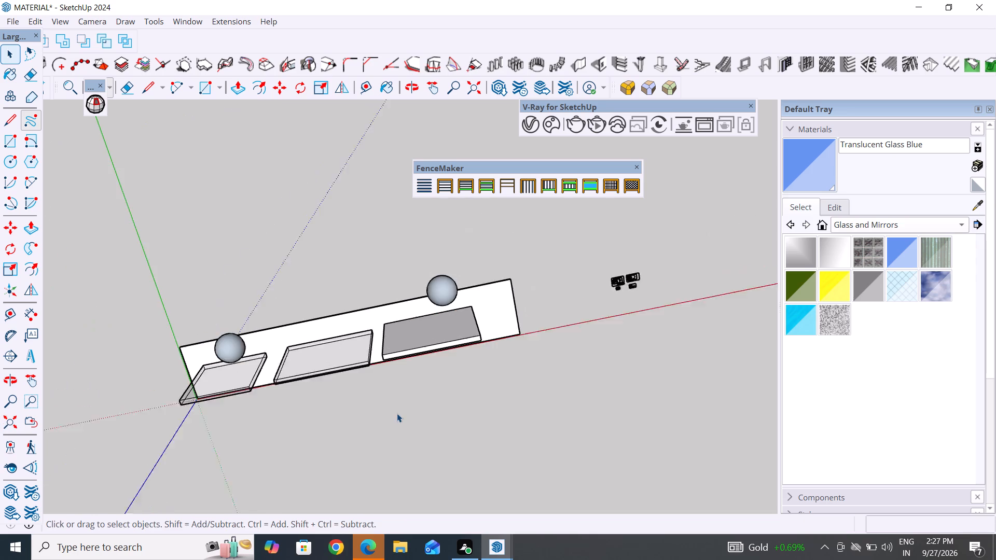
middle_drag(619, 359, 584, 185)
scroll(631, 289, up, 20)
scroll(631, 289, up, 2)
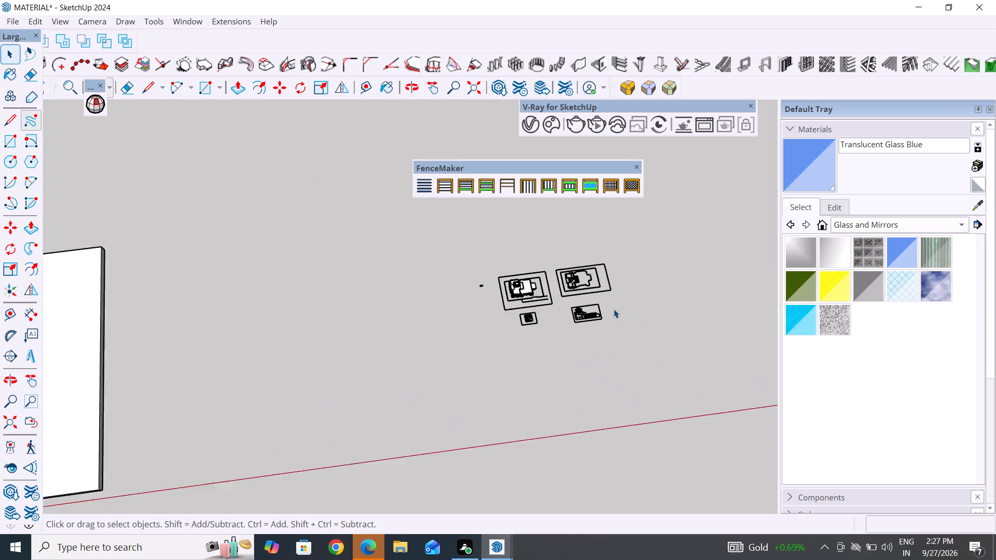
scroll(614, 309, up, 8)
scroll(555, 298, up, 10)
scroll(666, 333, down, 5)
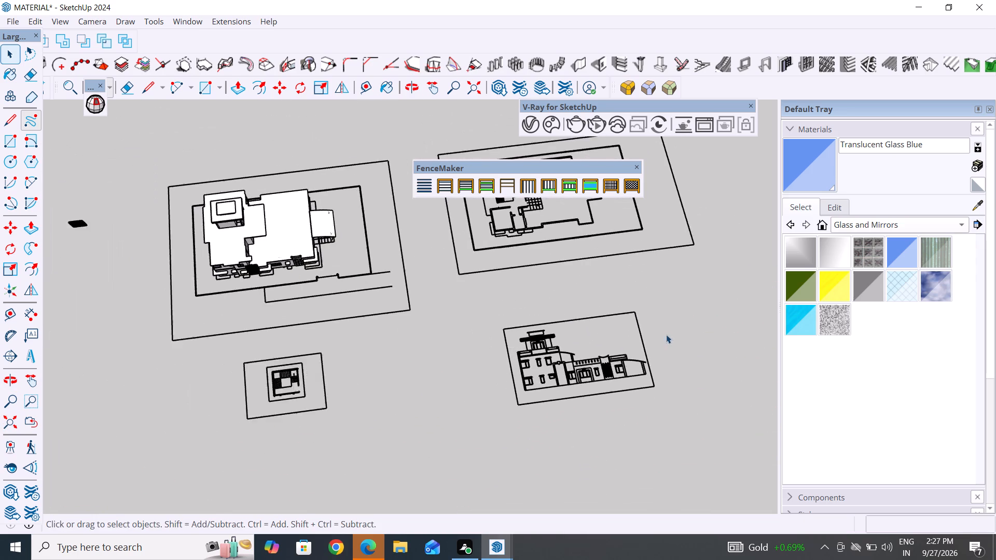
middle_drag(610, 361, 611, 183)
scroll(586, 403, up, 6)
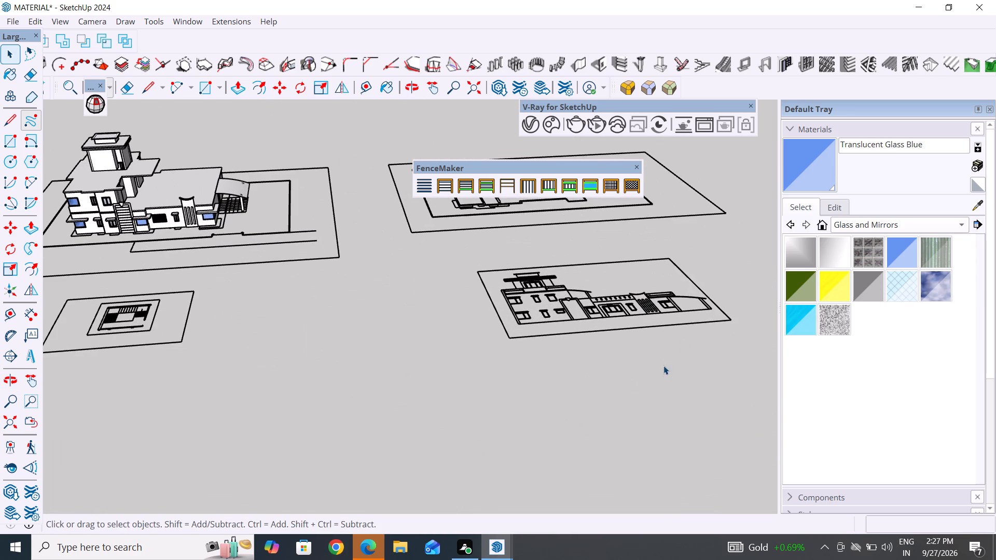
middle_drag(665, 373, 570, 395)
scroll(576, 381, up, 8)
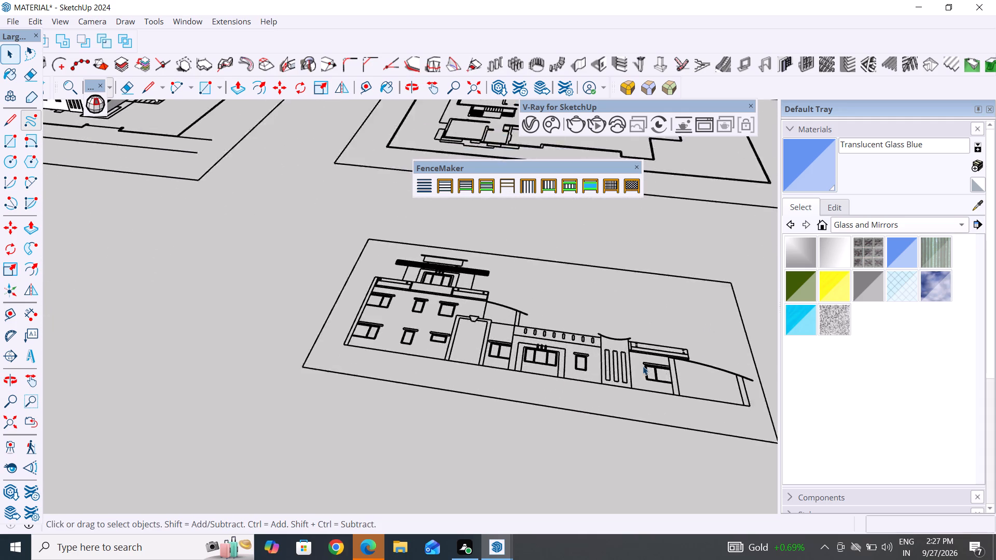
scroll(643, 366, up, 3)
middle_drag(548, 436, 569, 446)
scroll(533, 426, up, 1)
scroll(338, 297, down, 6)
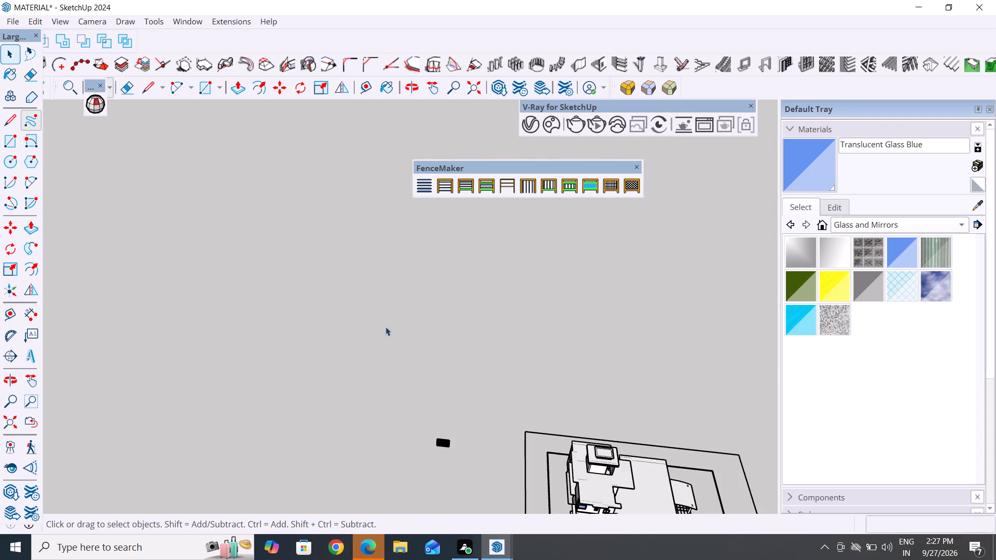
scroll(300, 263, down, 7)
scroll(376, 368, down, 6)
scroll(527, 437, up, 20)
scroll(527, 437, up, 2)
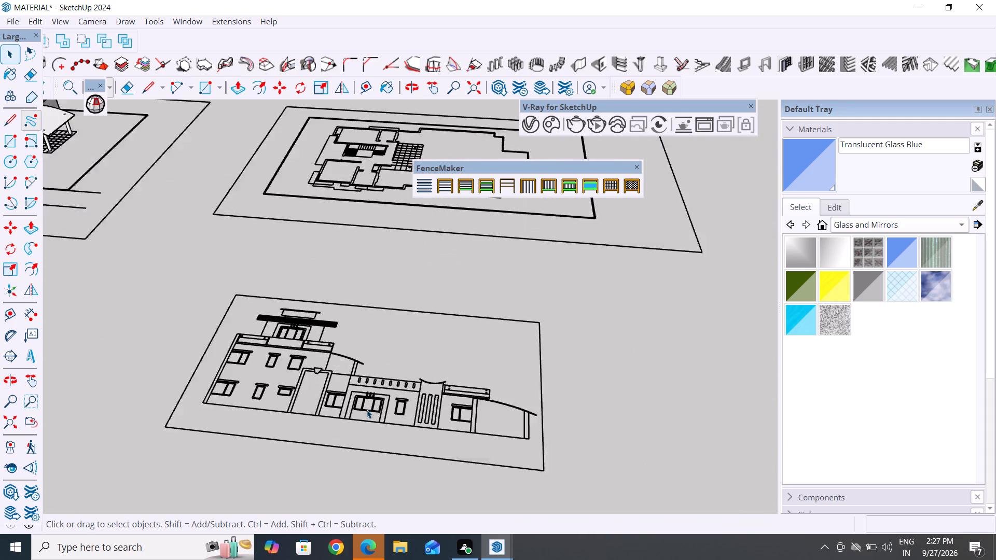
scroll(367, 410, up, 8)
middle_drag(371, 442, 392, 442)
scroll(344, 449, up, 2)
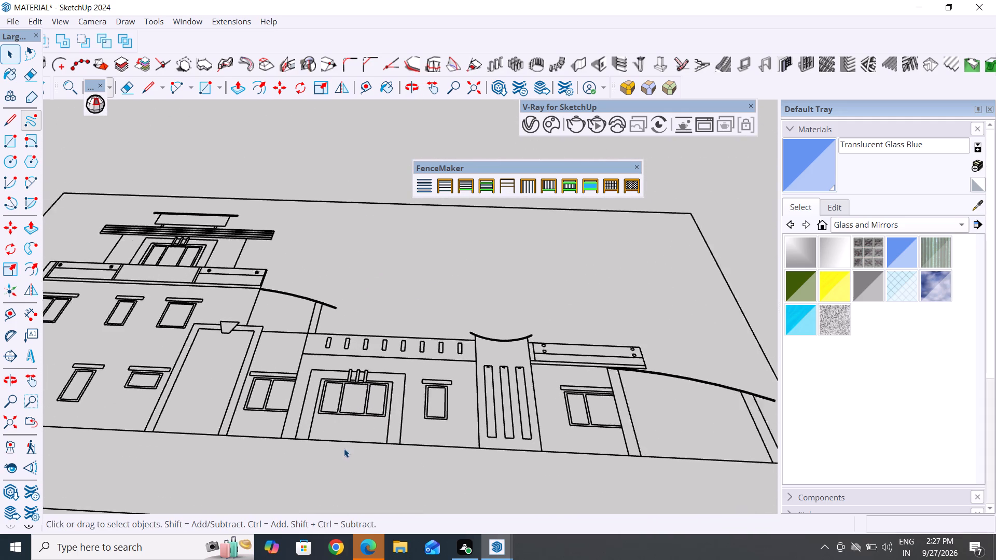
scroll(344, 449, up, 7)
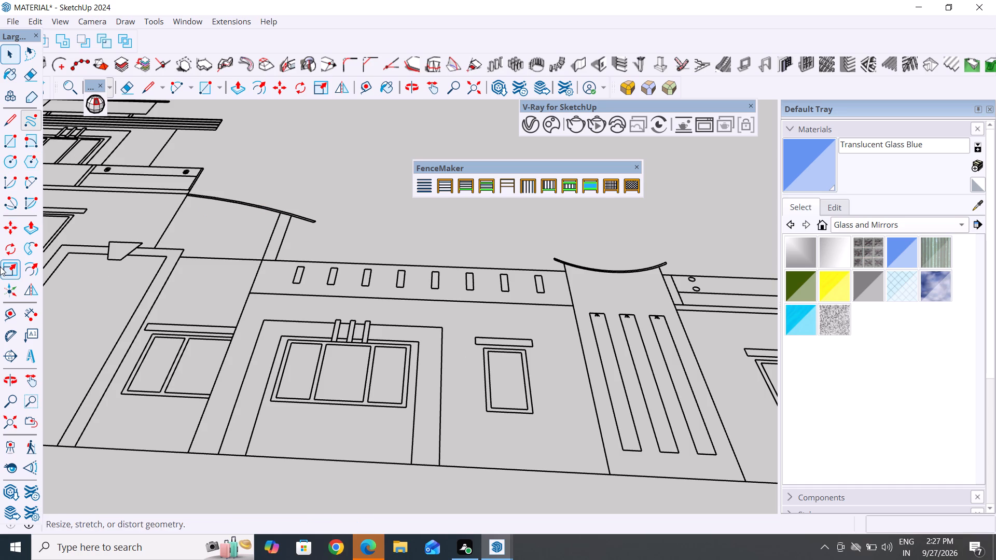
scroll(397, 400, down, 6)
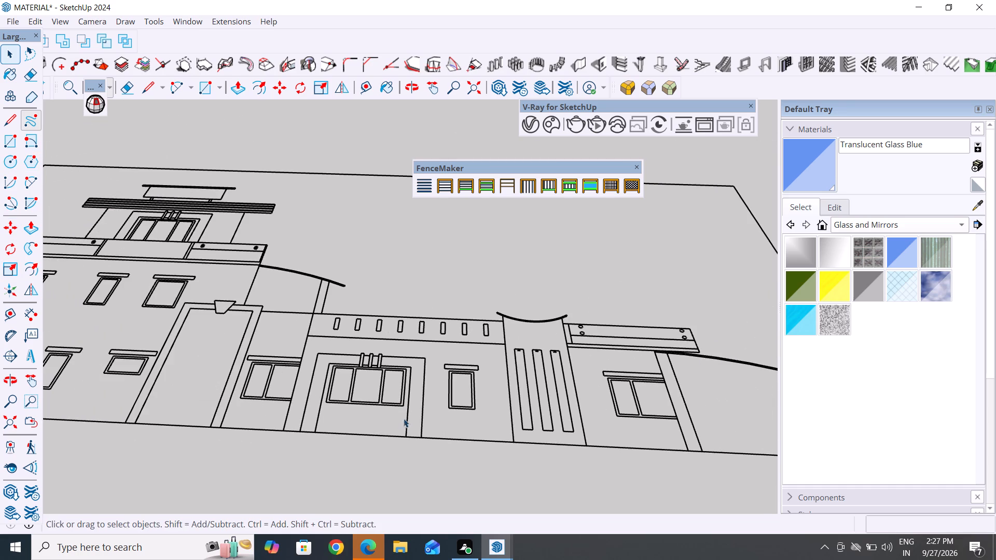
Trace the outer outline of the ground-floor three-pane window's surround with lines, up one side, across the head and down to the base.
click(16, 122)
scroll(301, 427, up, 4)
click(302, 434)
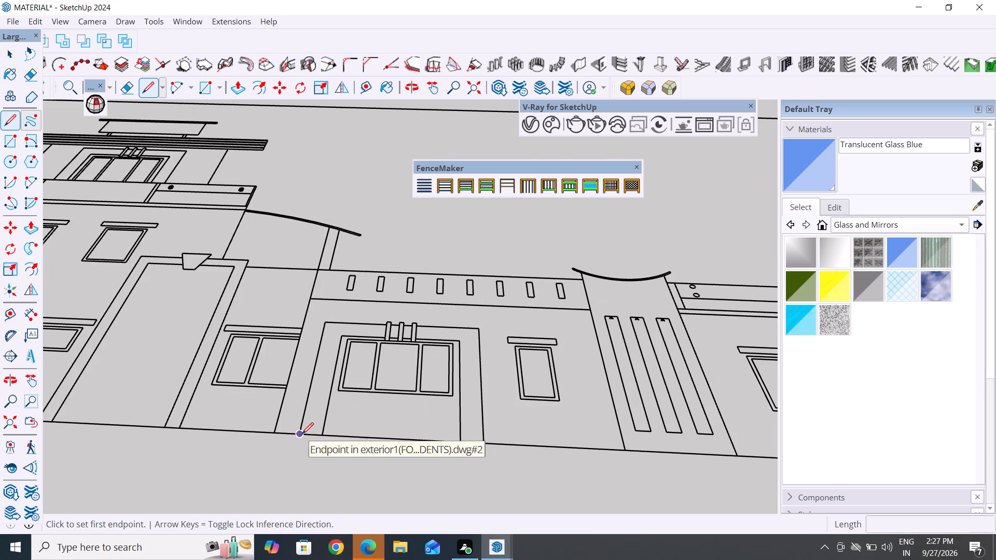
scroll(328, 323, up, 6)
click(323, 318)
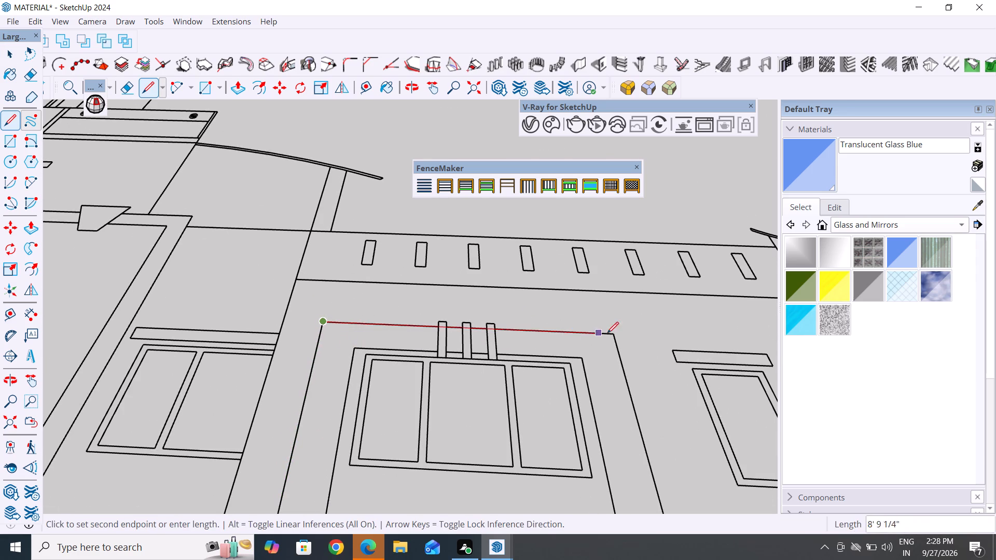
click(617, 333)
scroll(618, 333, down, 10)
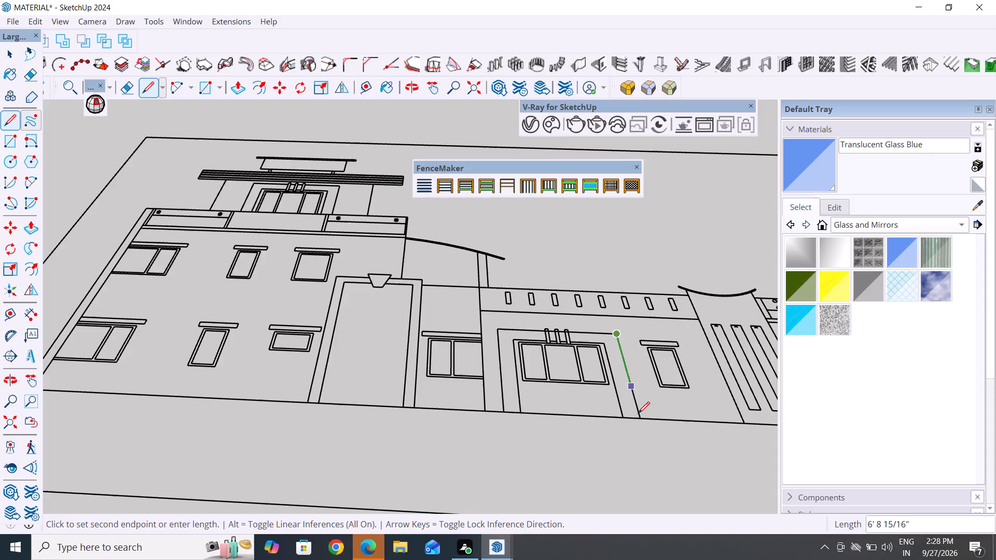
click(639, 421)
Trace the surround's inner outline, about 6' 9" wide, and close both legs at the base, about 1' 1 1/2" wide, to form its face.
click(622, 420)
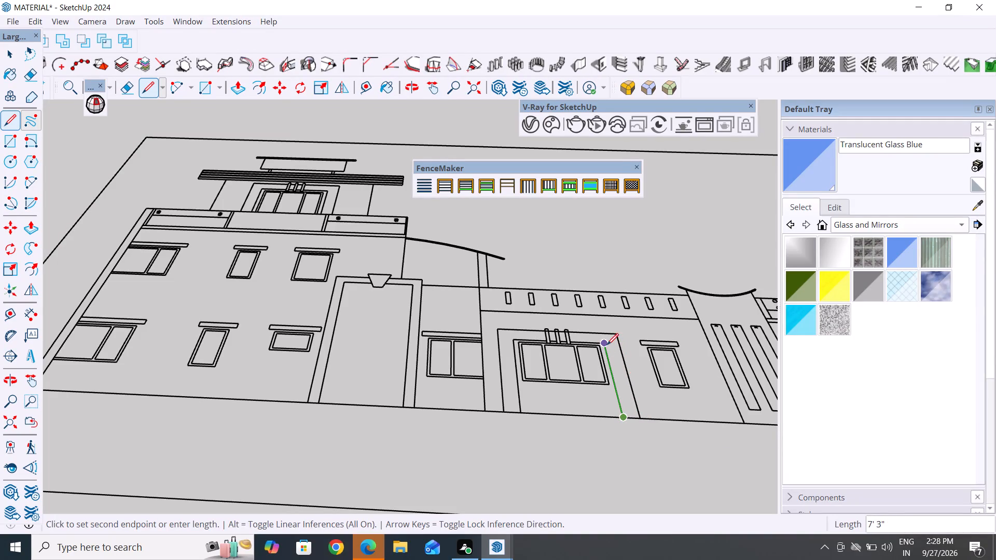
click(605, 340)
key(ctrl+z)
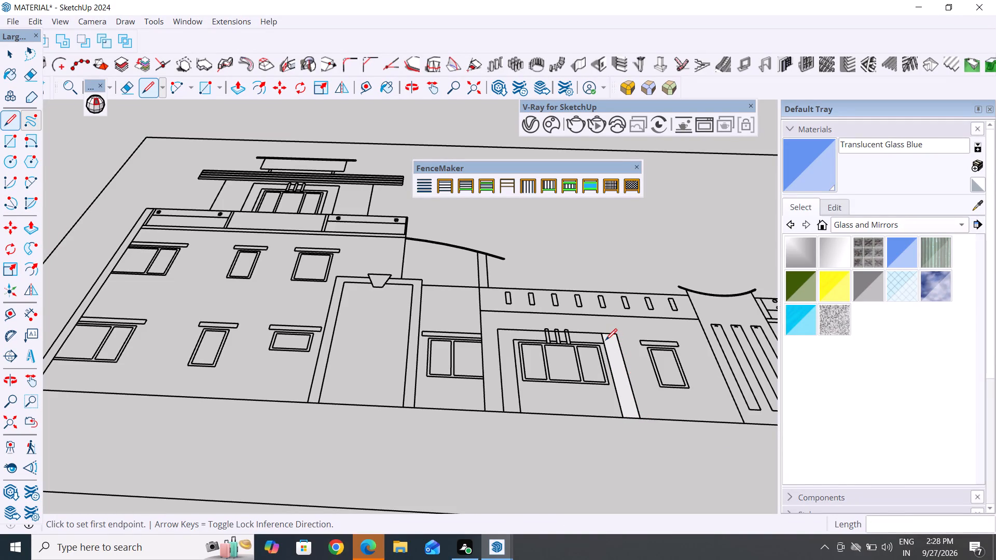
click(621, 419)
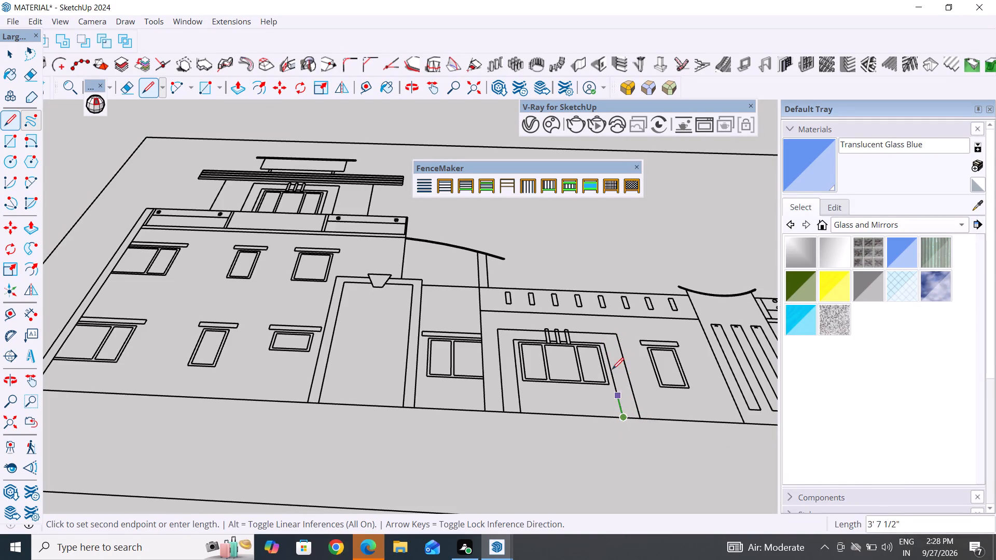
click(606, 344)
click(511, 336)
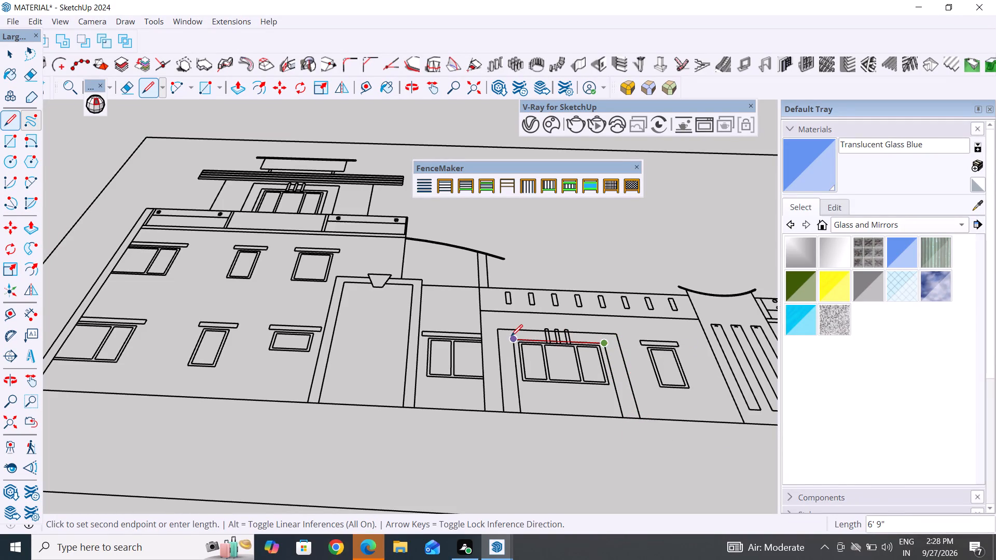
click(521, 416)
click(502, 413)
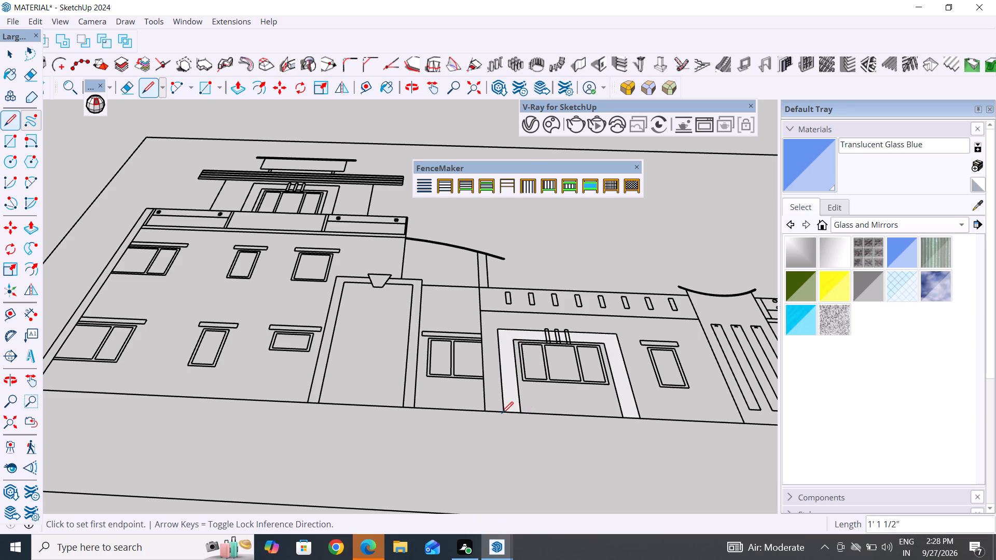
click(12, 52)
Push/Pull the ground-floor window surround's face outward by 3".
middle_drag(606, 367, 596, 425)
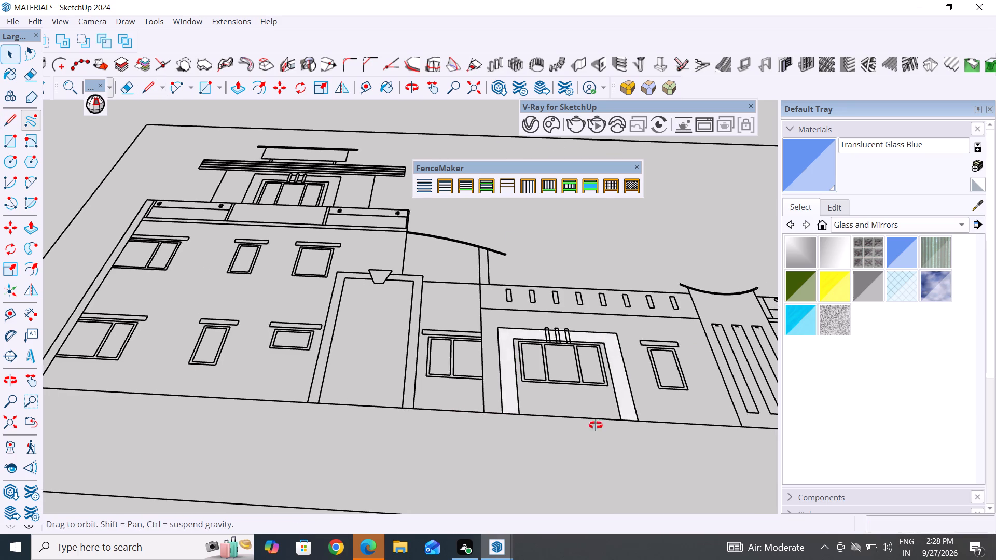
middle_drag(596, 425, 611, 516)
scroll(651, 334, up, 6)
scroll(482, 242, up, 4)
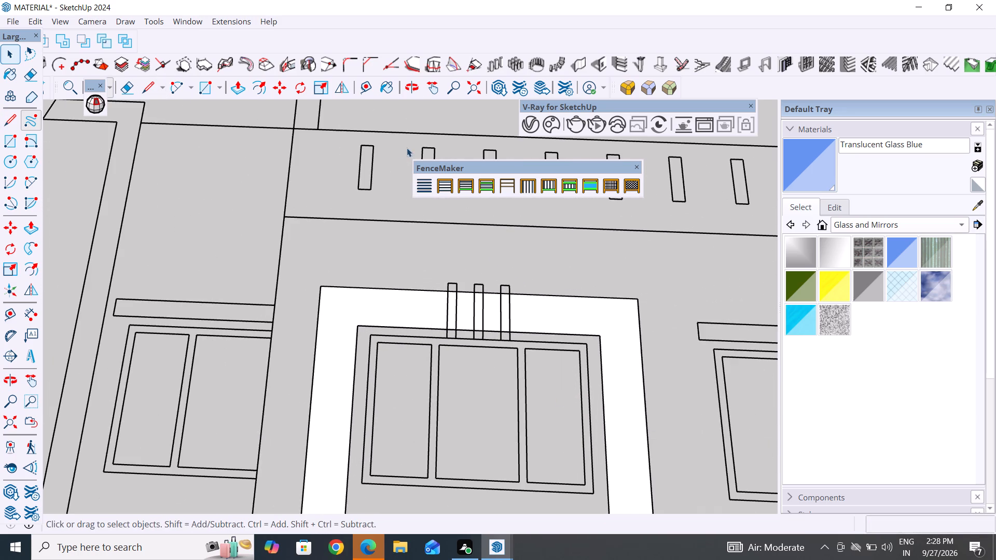
click(240, 91)
click(572, 308)
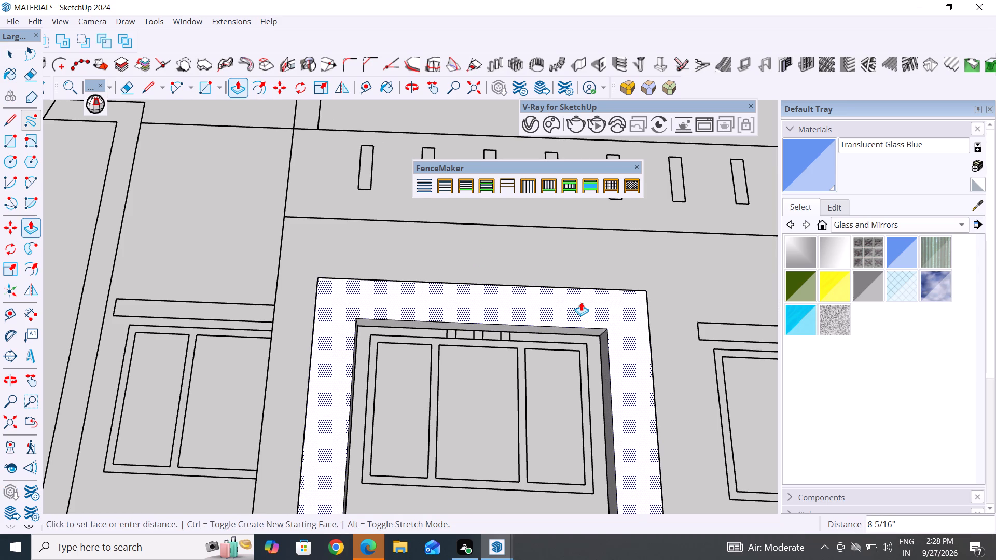
text(3")
key(Return)
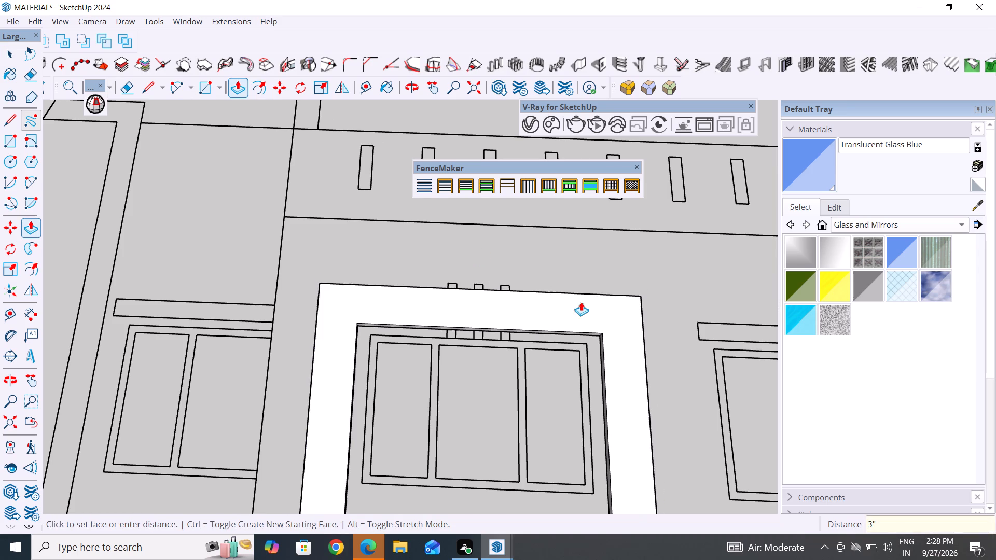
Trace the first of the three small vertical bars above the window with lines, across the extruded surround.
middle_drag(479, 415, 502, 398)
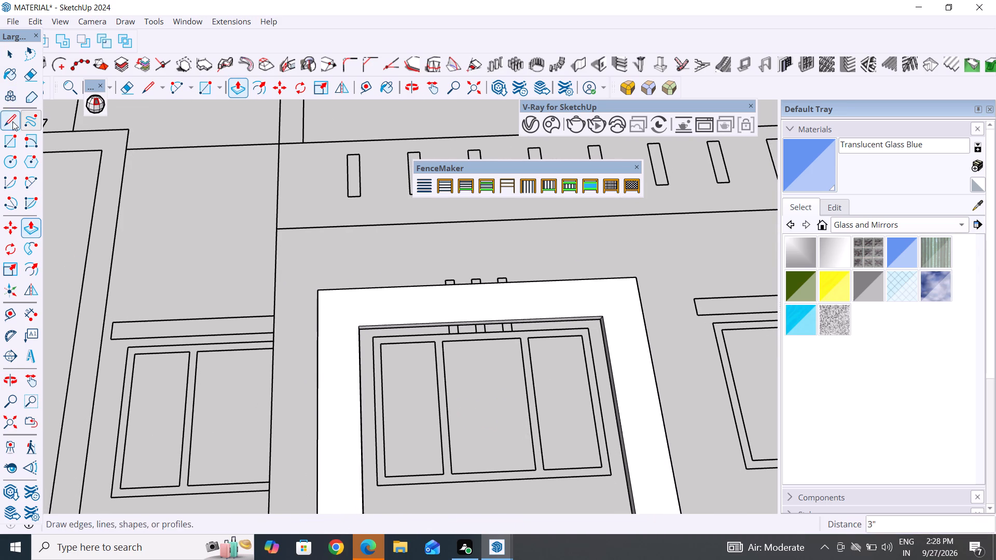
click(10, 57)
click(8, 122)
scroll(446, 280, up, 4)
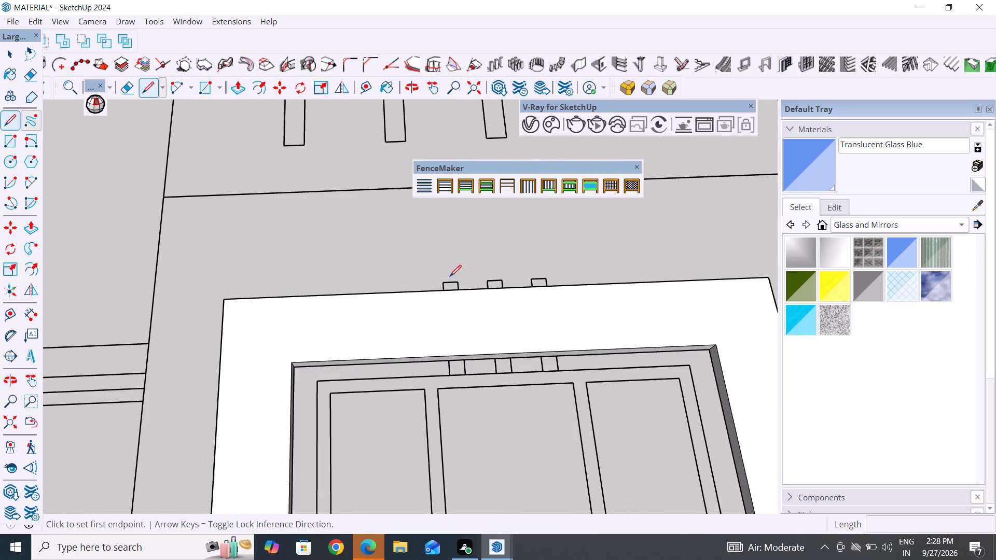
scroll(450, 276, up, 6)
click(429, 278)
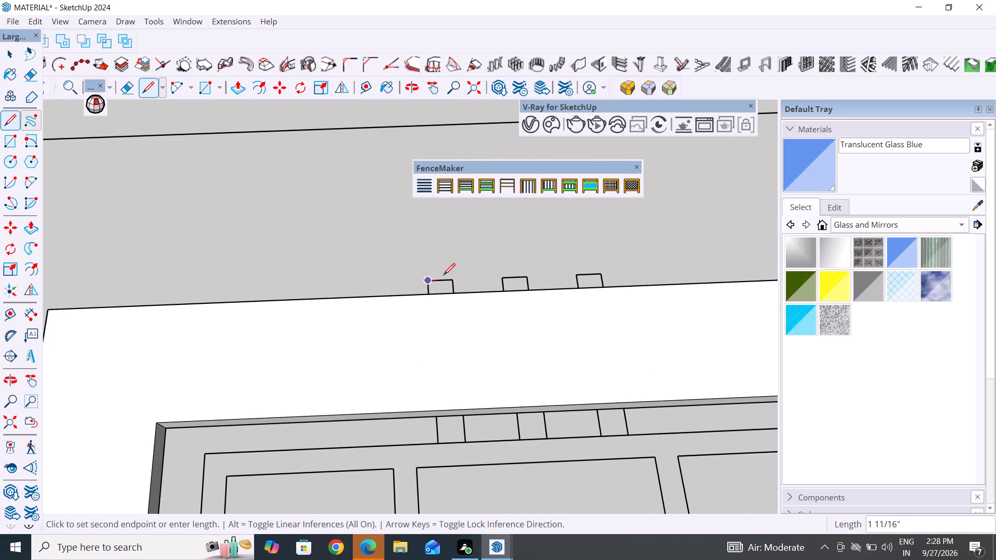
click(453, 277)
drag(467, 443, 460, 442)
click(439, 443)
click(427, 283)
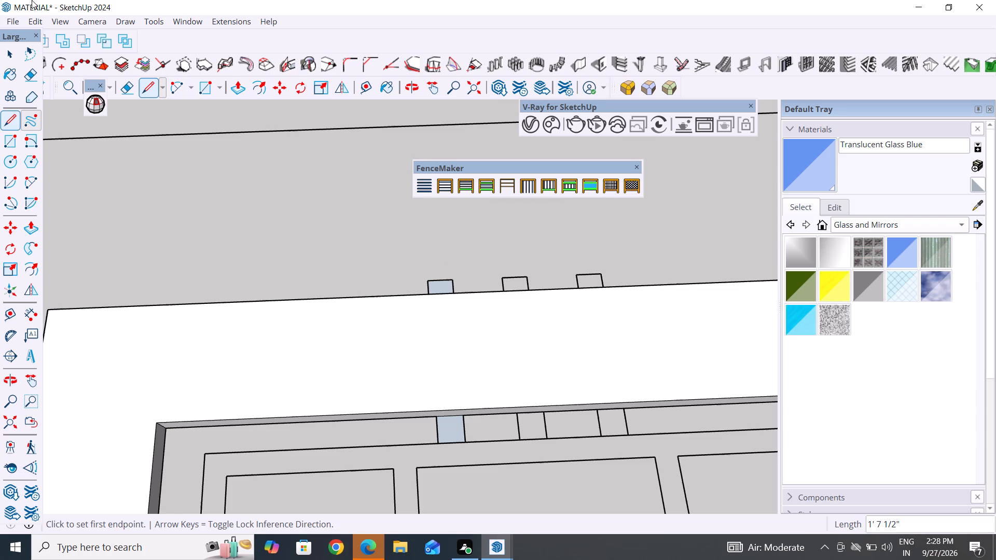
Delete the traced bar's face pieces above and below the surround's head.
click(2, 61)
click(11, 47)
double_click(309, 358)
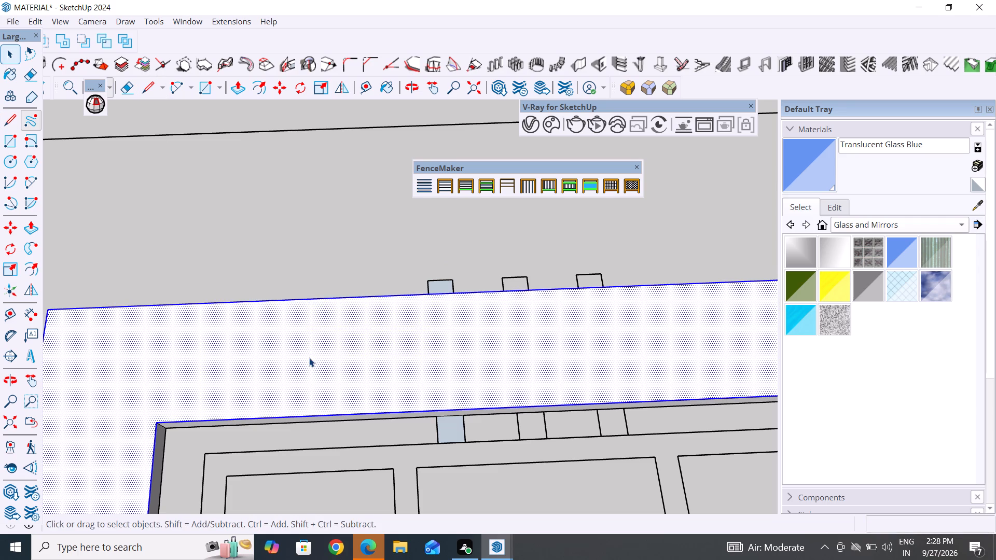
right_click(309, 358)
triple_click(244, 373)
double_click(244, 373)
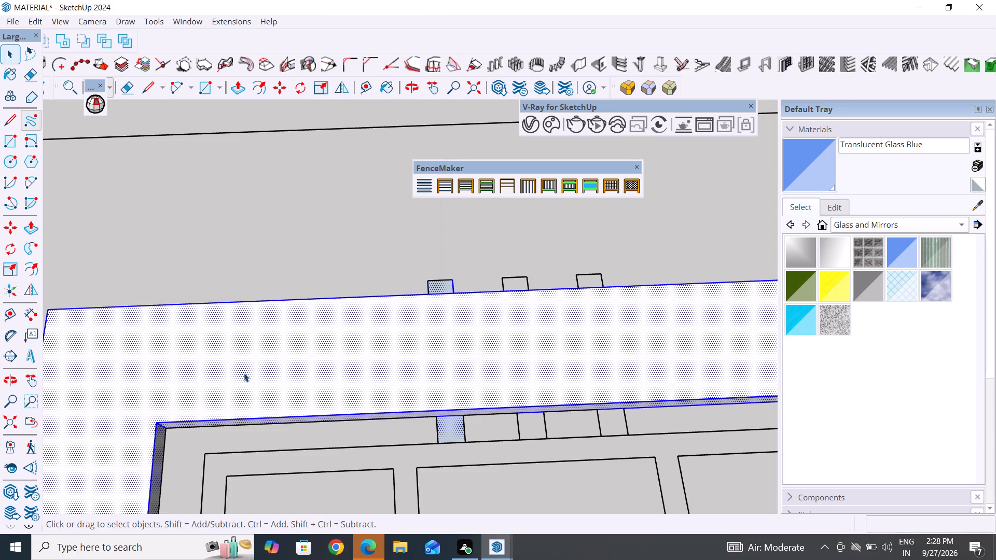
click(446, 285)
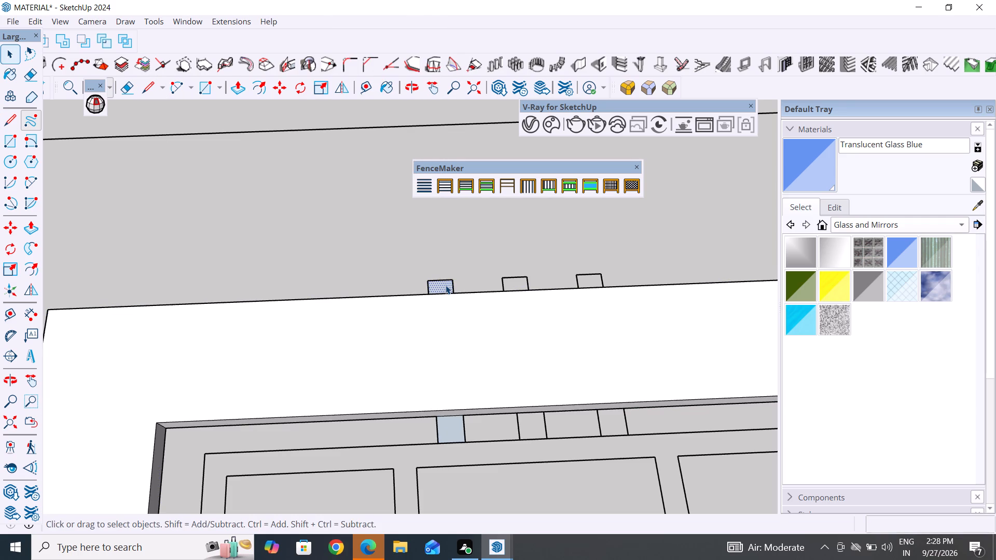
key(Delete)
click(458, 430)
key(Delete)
Select all of the extruded ground-floor window surround's connected geometry and make it a group.
middle_drag(490, 467, 461, 188)
middle_drag(422, 452, 443, 208)
middle_click(477, 286)
middle_drag(477, 292, 451, 553)
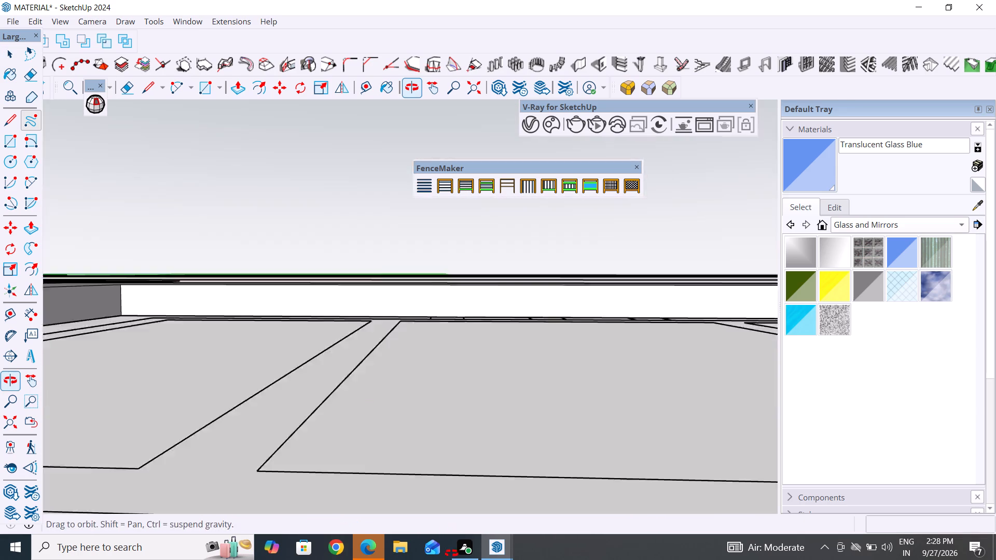
middle_drag(451, 553, 460, 559)
middle_drag(468, 293, 438, 559)
triple_click(478, 315)
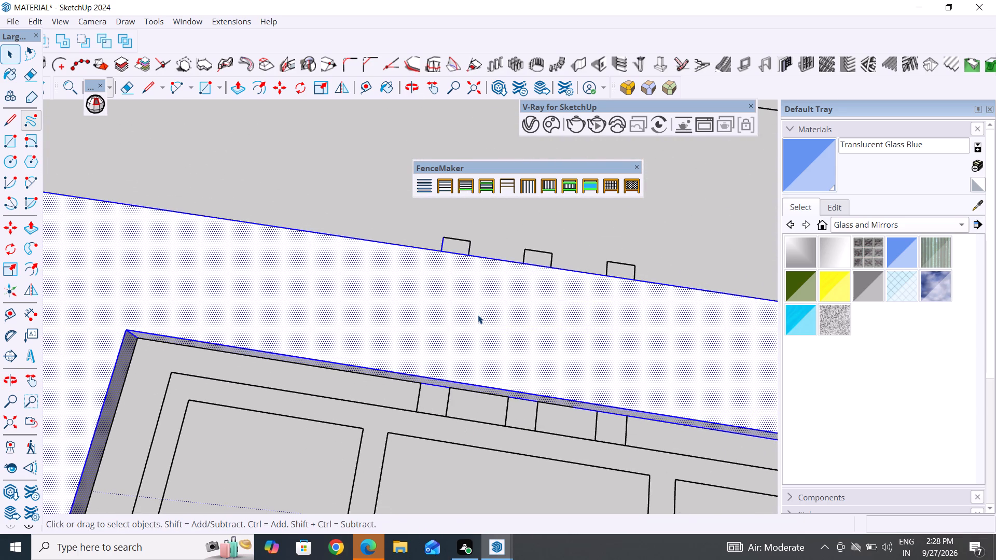
click(478, 315)
right_click(478, 315)
click(521, 122)
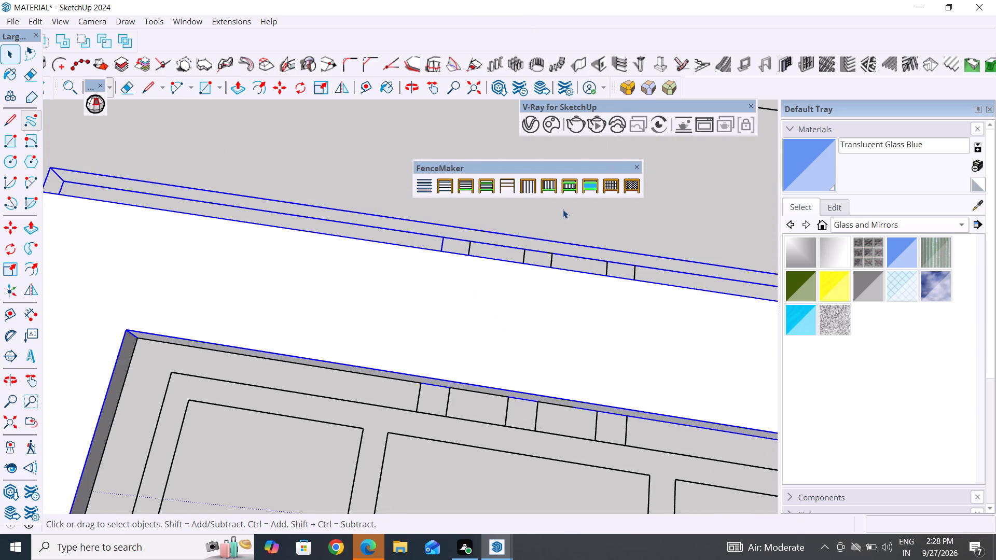
click(568, 212)
Draw a 3" by 1' 7 1/2" rectangle over the first small vertical bar above the three-pane window.
middle_drag(519, 404, 565, 314)
middle_drag(475, 370, 488, 440)
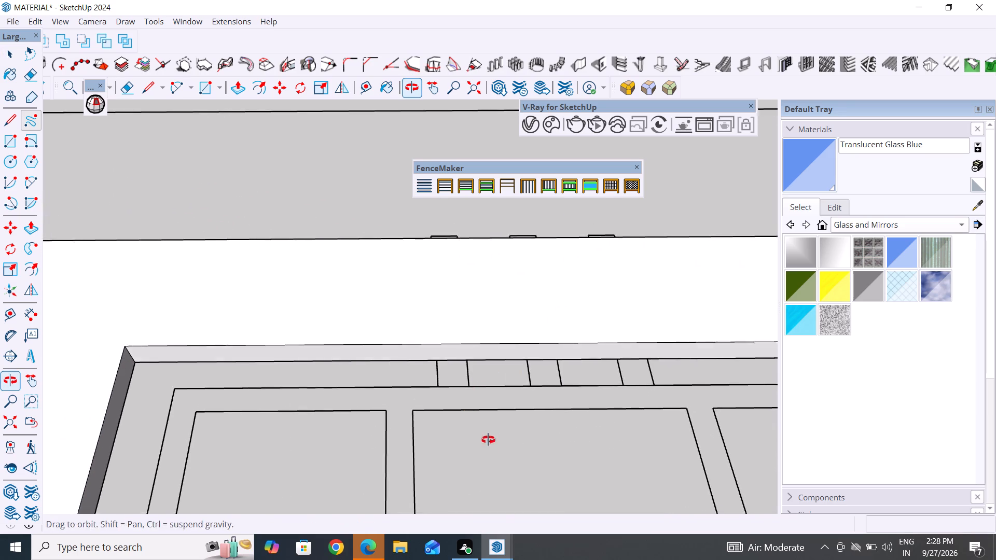
middle_drag(488, 440, 509, 551)
click(10, 143)
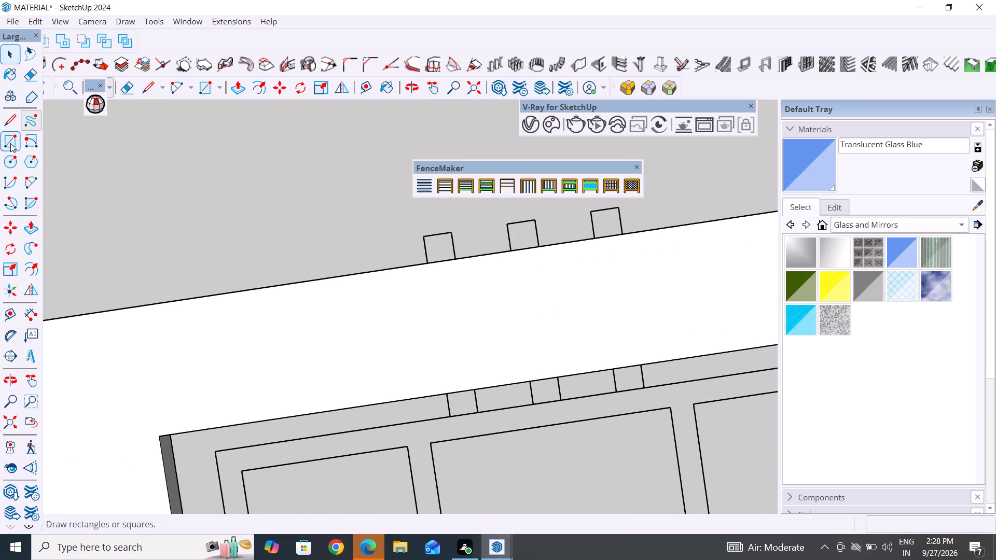
click(424, 237)
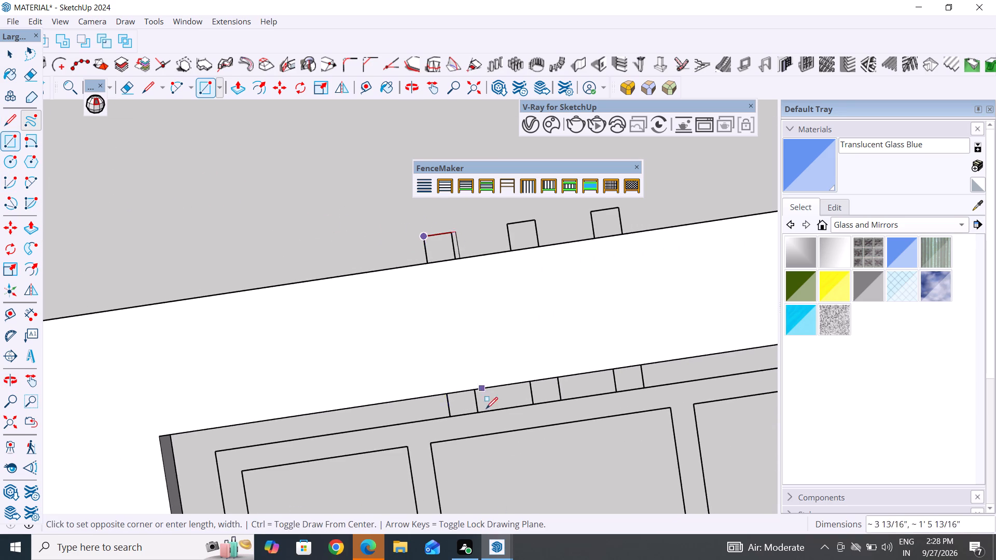
click(481, 412)
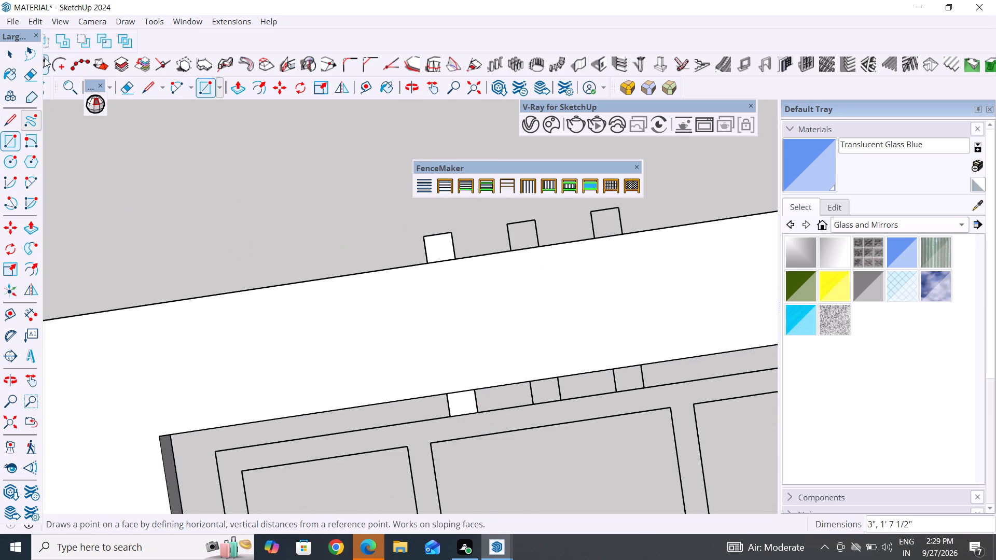
click(10, 55)
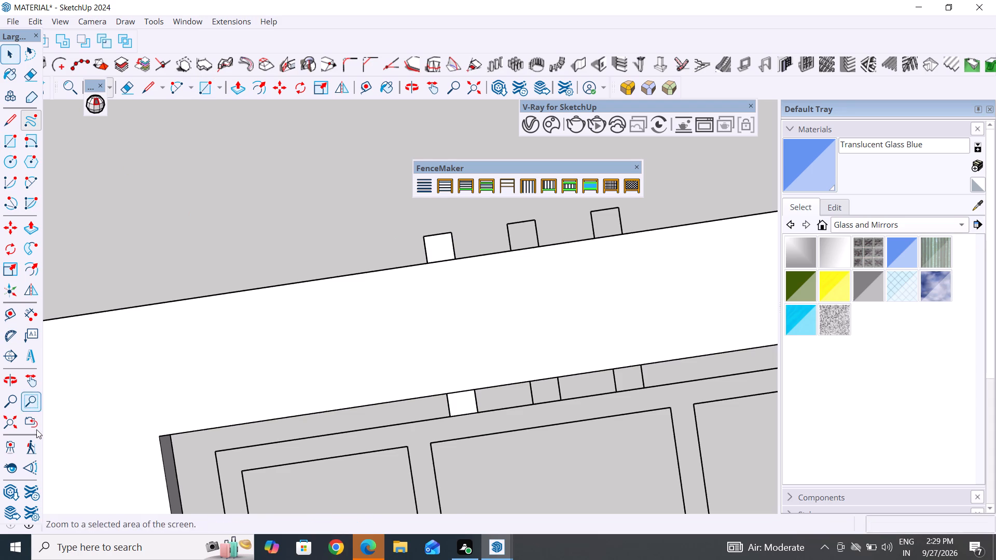
Push/Pull the first vertical bar's face outward by about 4 1/2" so it projects past the window surround.
middle_drag(350, 359, 327, 258)
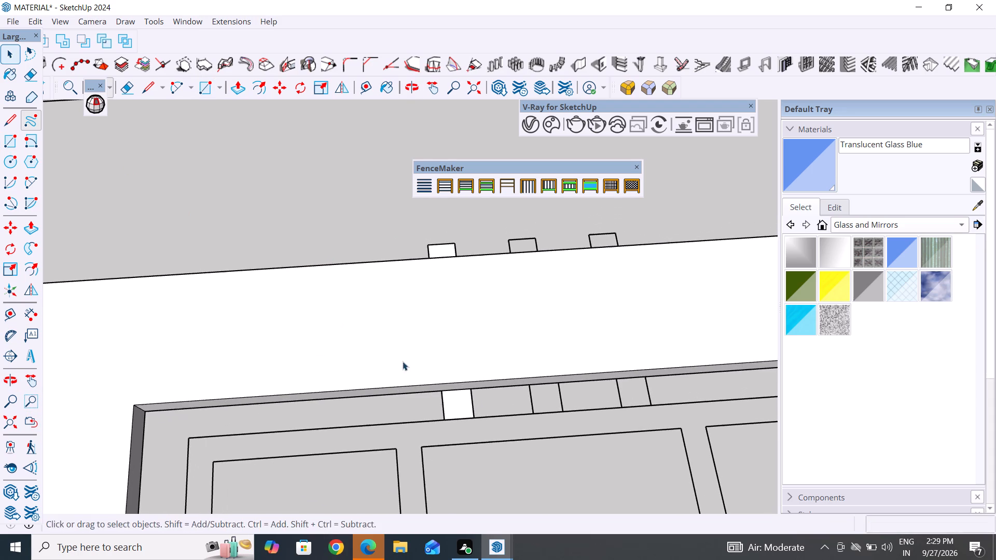
middle_drag(416, 356, 388, 241)
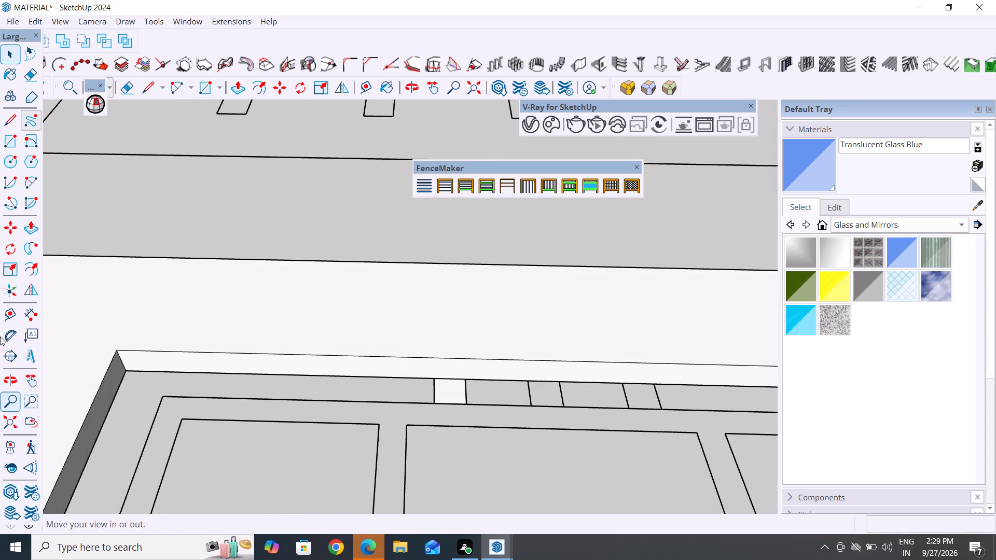
click(35, 229)
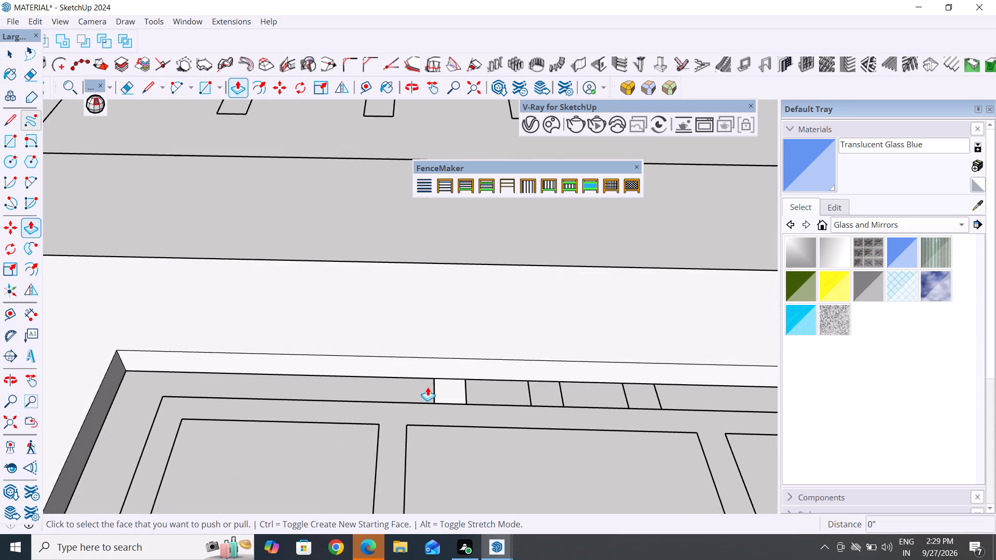
click(449, 384)
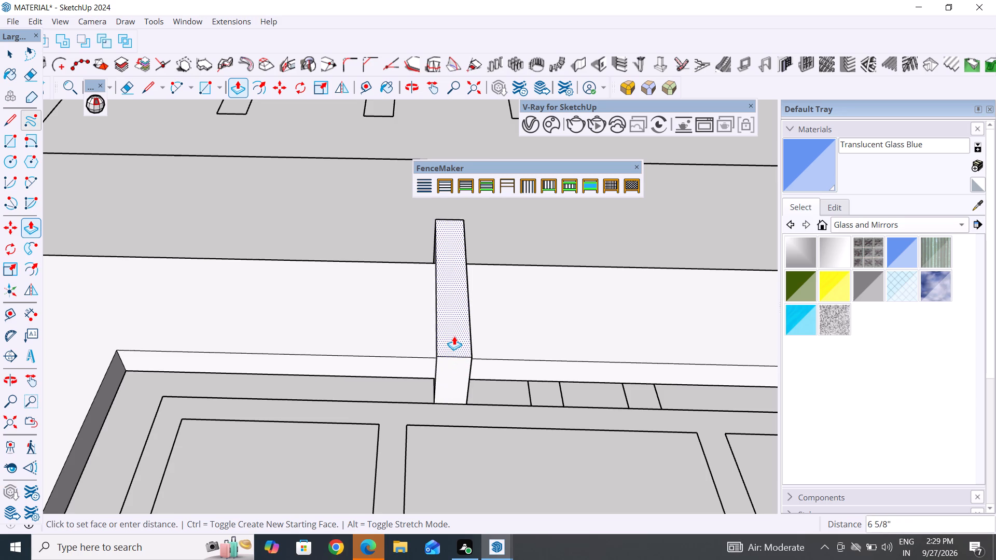
middle_drag(454, 336, 619, 296)
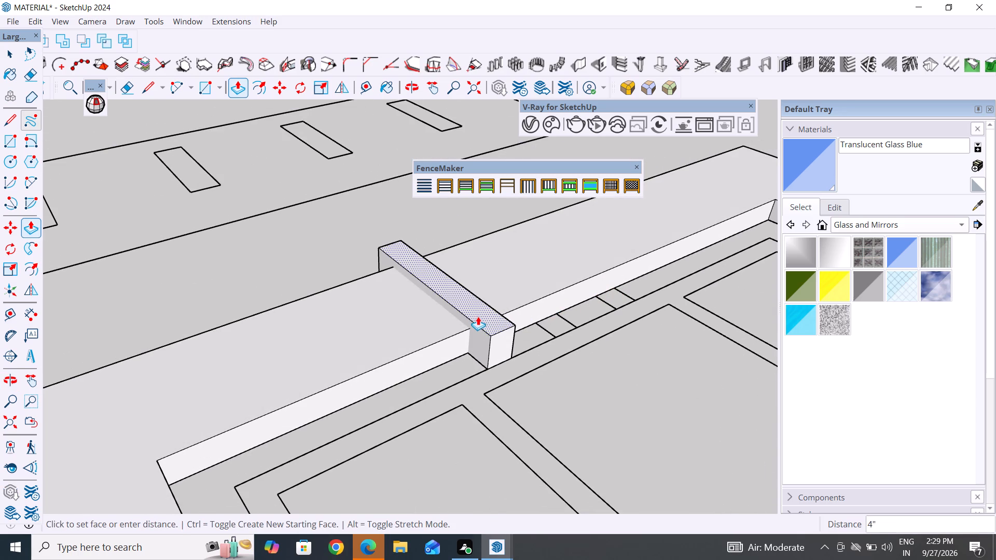
click(478, 313)
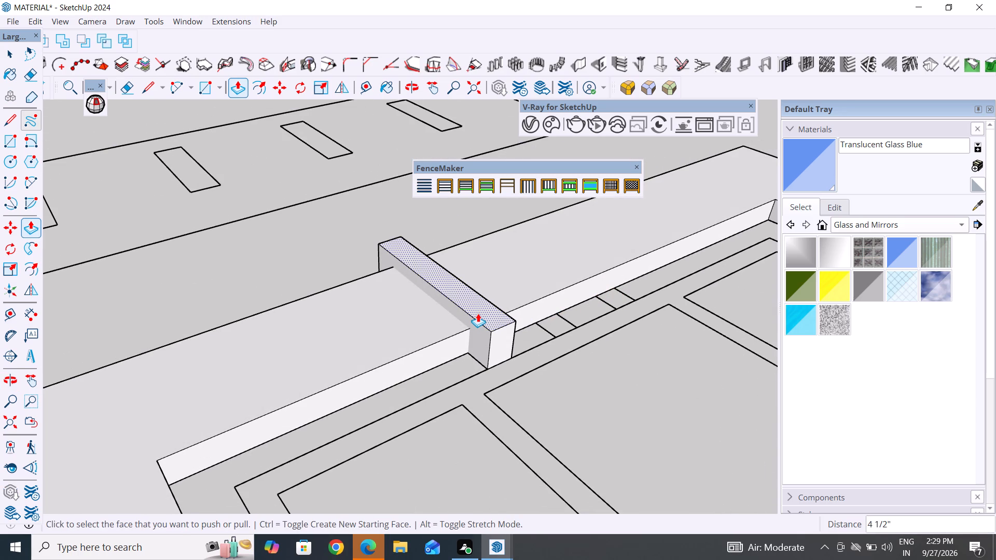
click(9, 57)
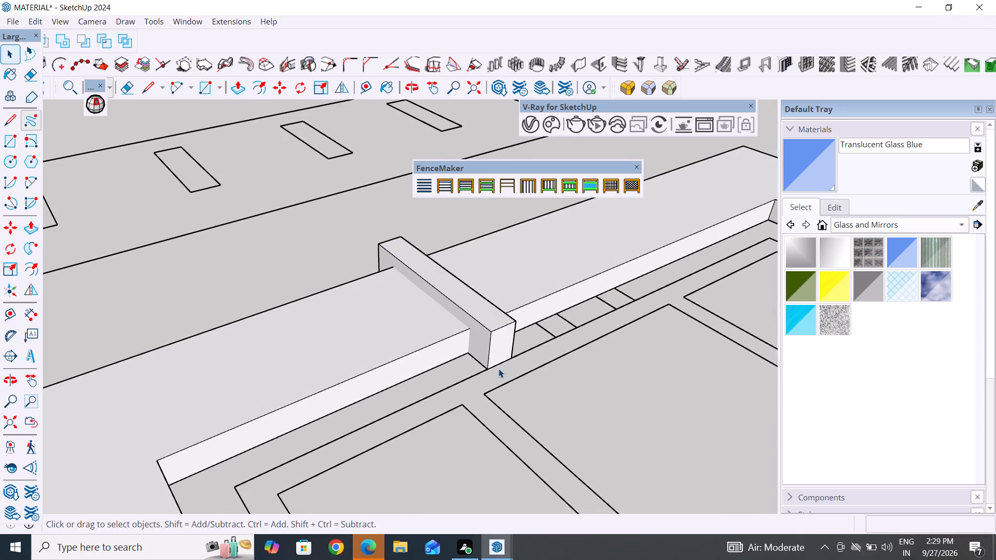
Select all of the extruded first vertical bar's connected geometry and make it a group.
triple_click(503, 348)
click(503, 348)
right_click(503, 348)
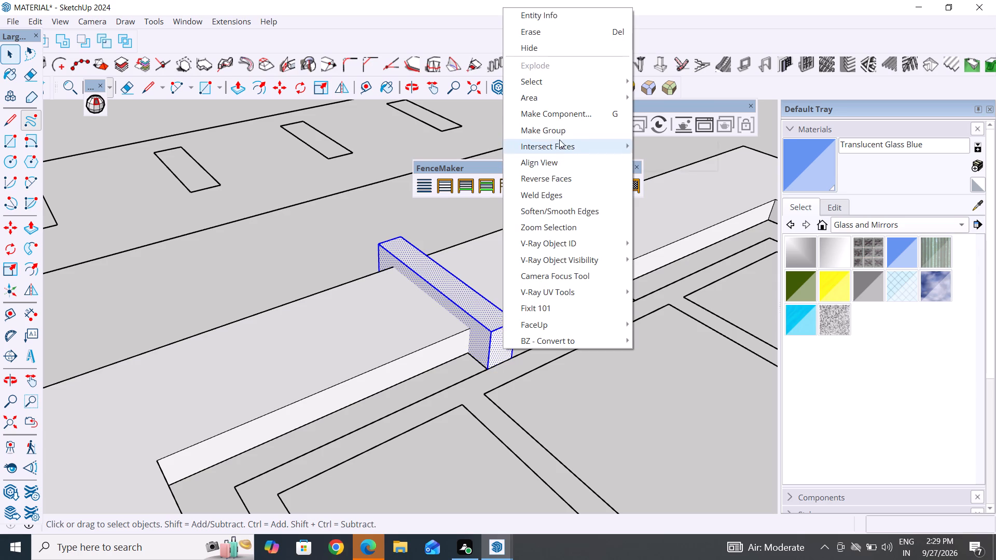
click(558, 134)
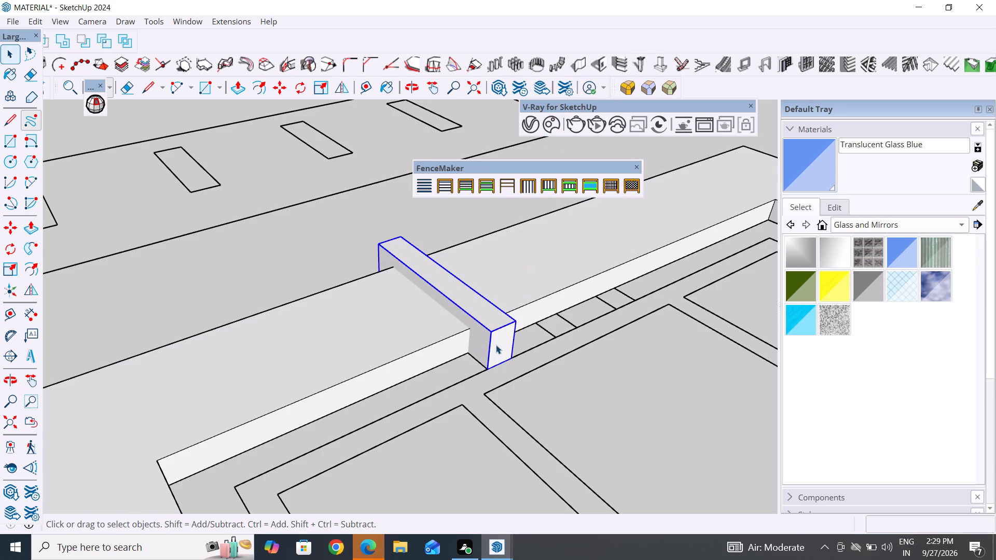
Copy the first bar group 9" along the surround's head onto the second bar mark.
click(496, 345)
key(m)
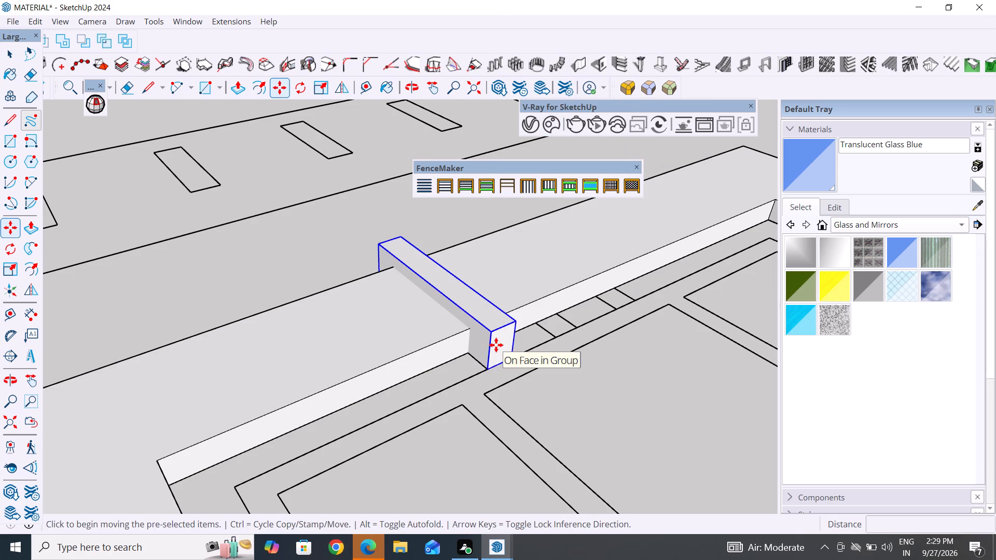
click(487, 371)
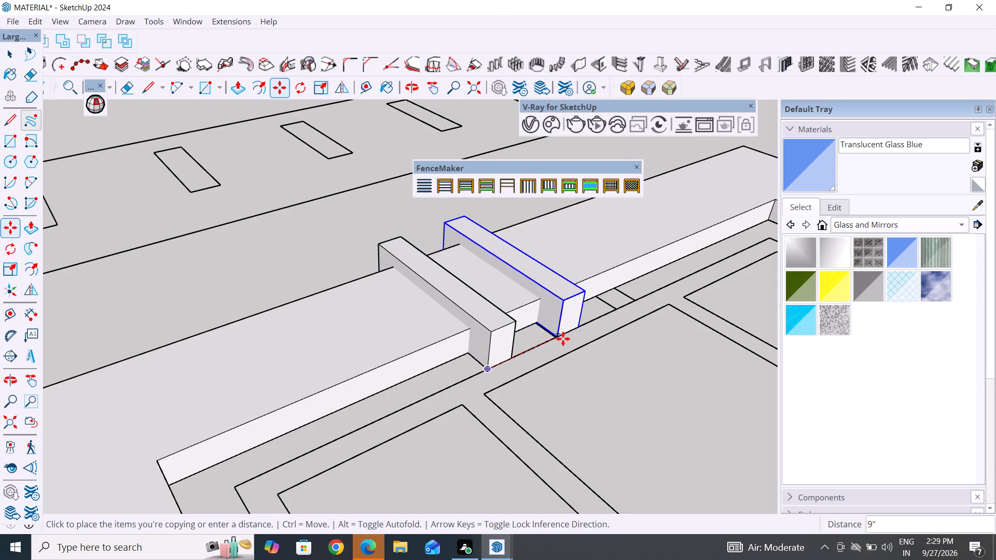
scroll(572, 333, up, 7)
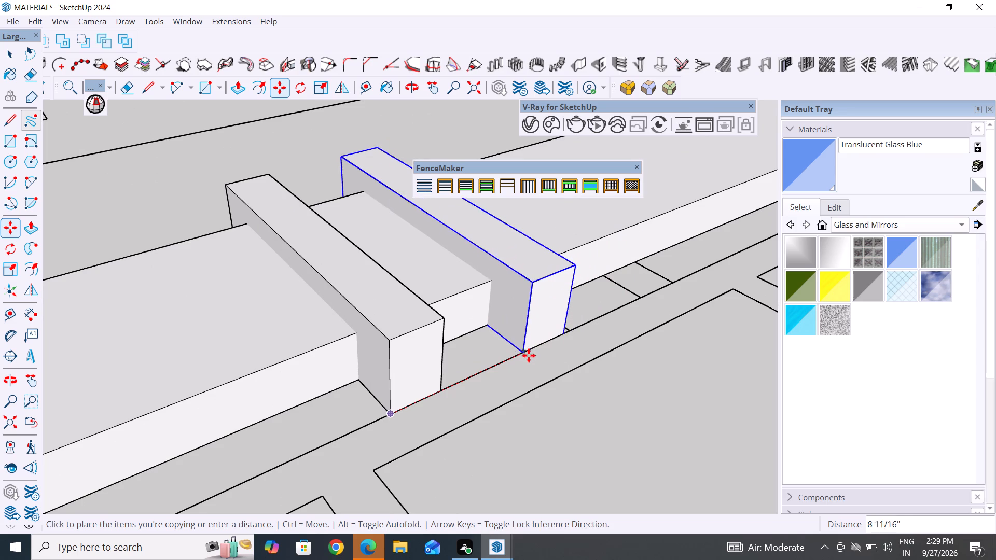
click(532, 351)
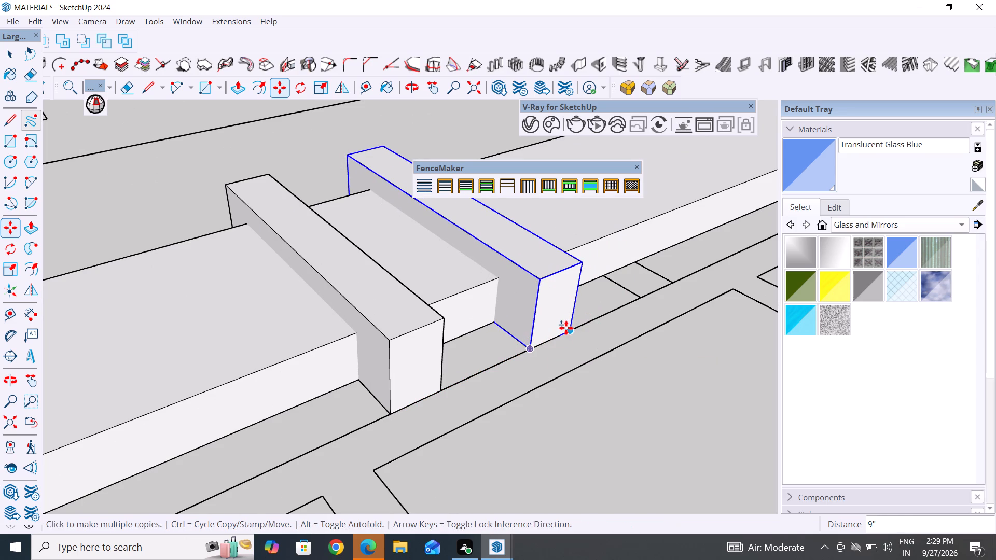
key(Escape)
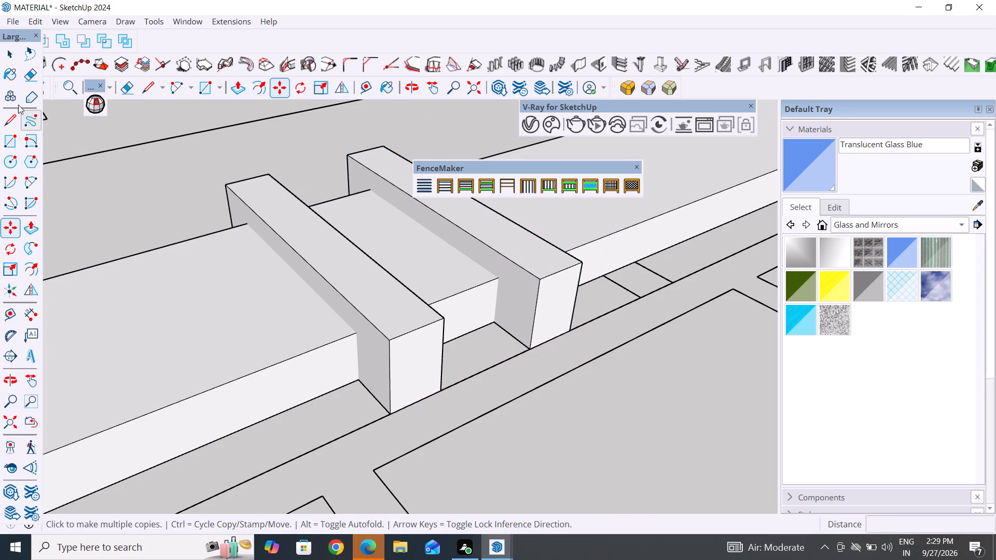
Copy the second bar group another 9" along the surround's head as the third bar.
click(8, 58)
click(553, 308)
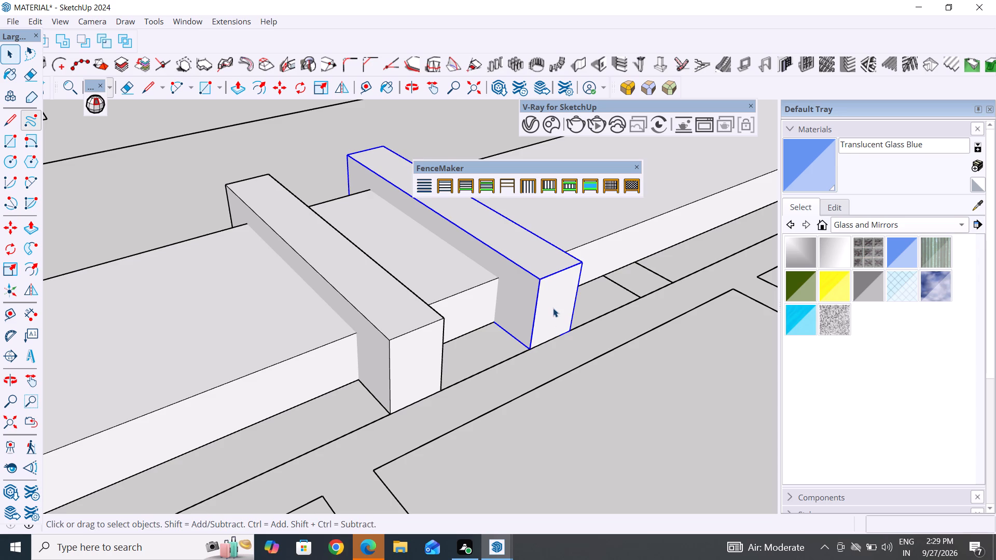
key(m)
click(529, 350)
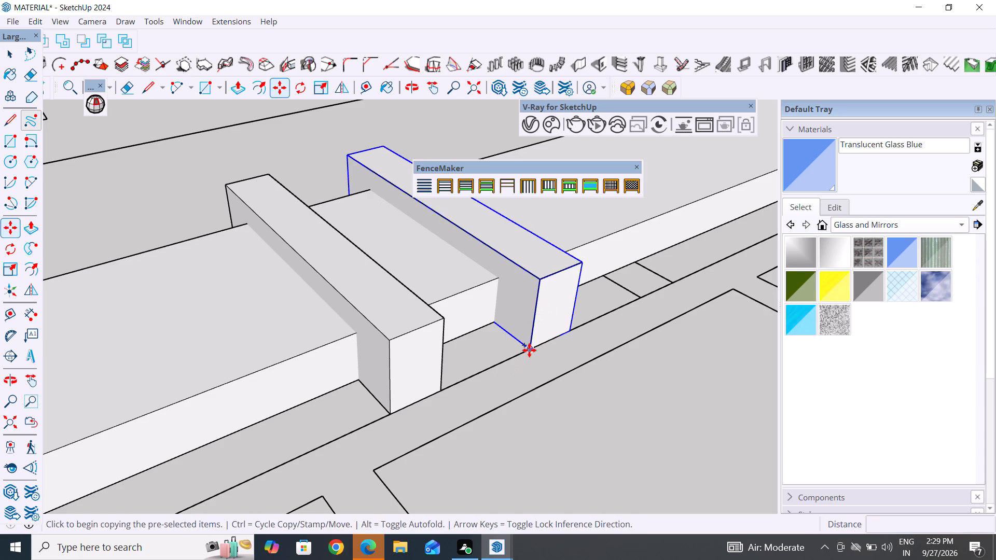
click(645, 298)
click(11, 51)
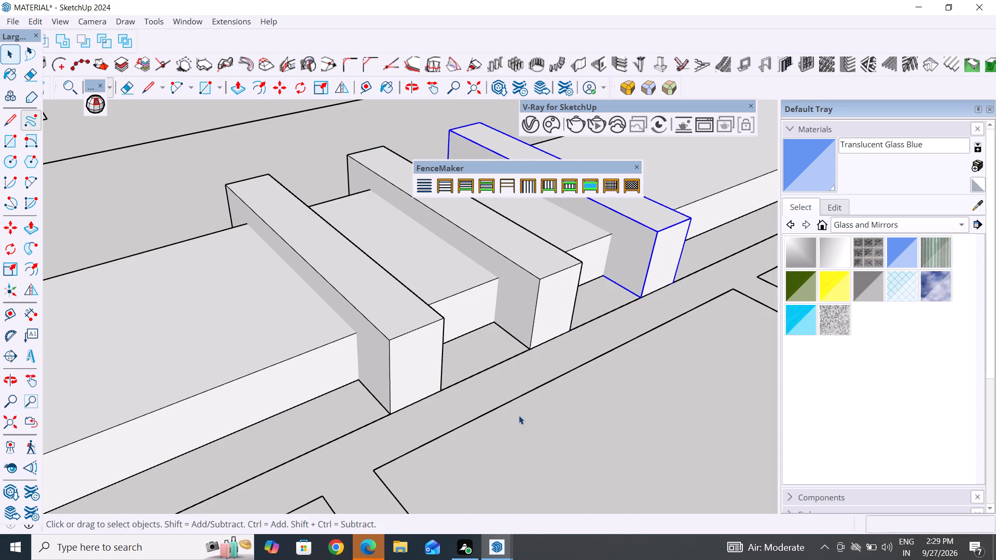
click(520, 417)
Select the ground-floor window surround together with its three vertical bars and make them one group.
scroll(499, 382, down, 20)
scroll(499, 382, down, 7)
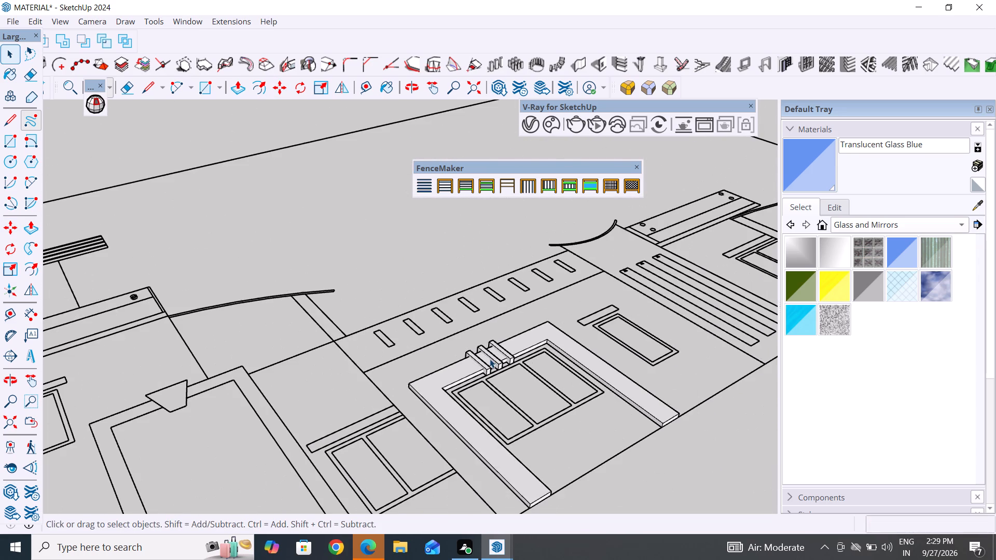
click(527, 488)
scroll(487, 354, up, 10)
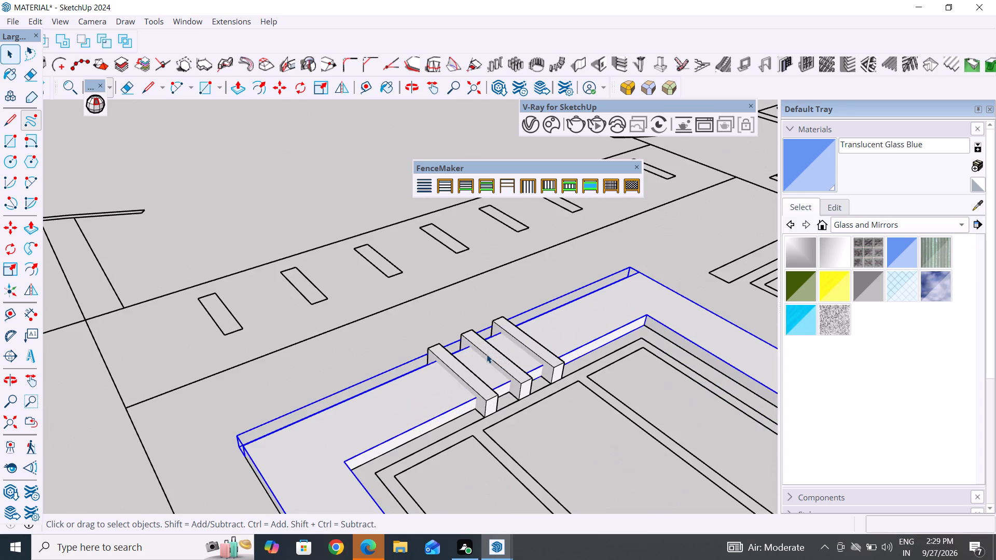
ctrl+click(474, 381)
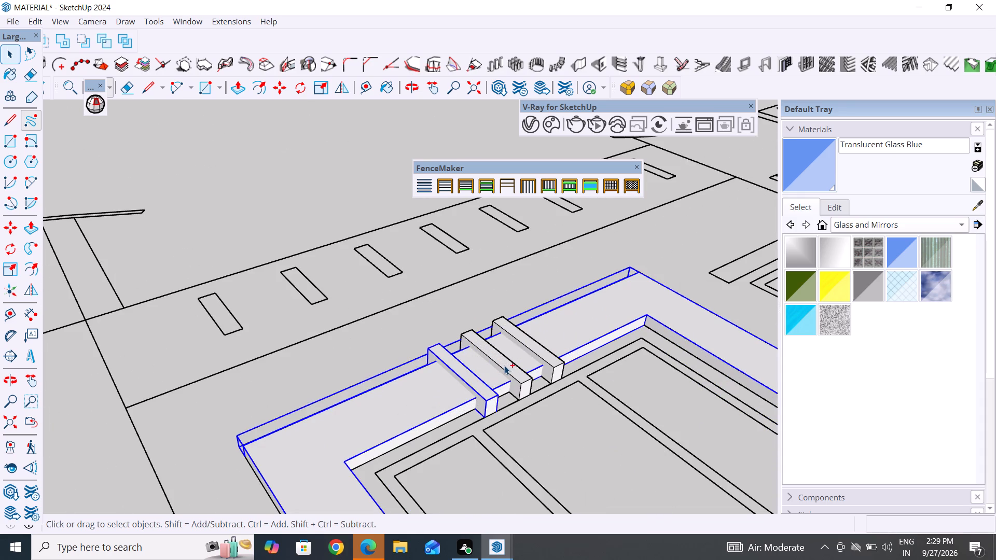
ctrl+click(504, 366)
ctrl+click(534, 352)
ctrl+right_click(534, 352)
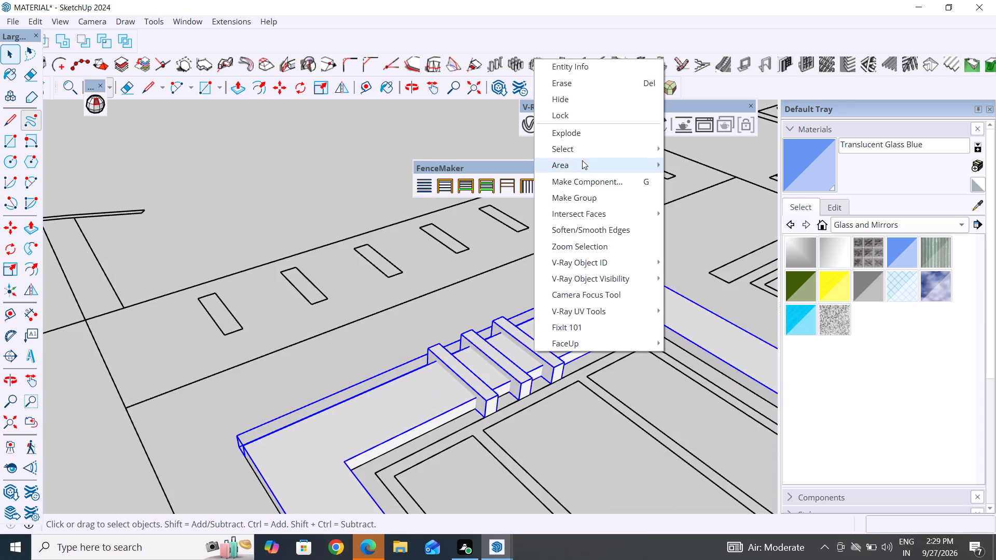
click(591, 191)
Move the combined surround group about 80' 5 7/16" off the elevation drawing into the empty area beside it.
scroll(593, 378, down, 19)
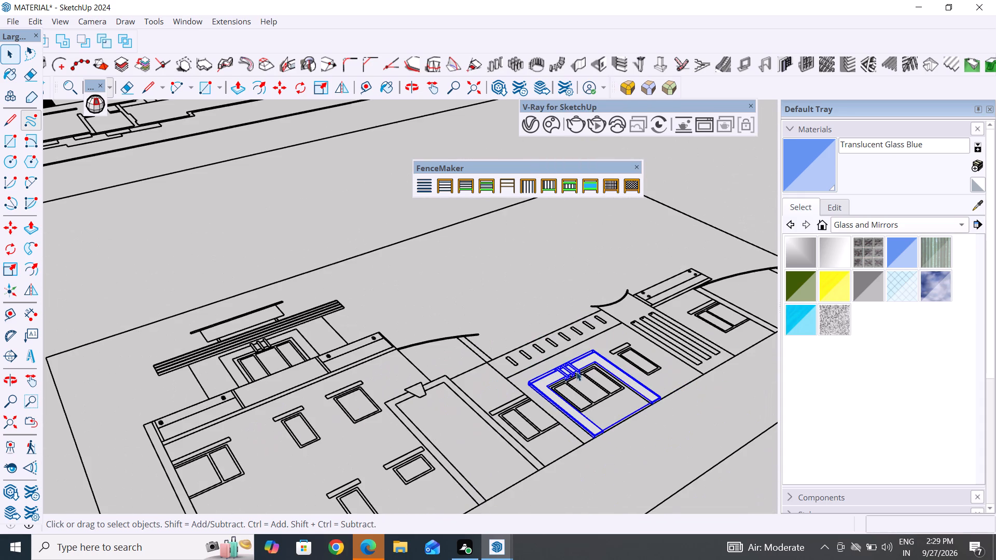
scroll(450, 349, down, 4)
key(m)
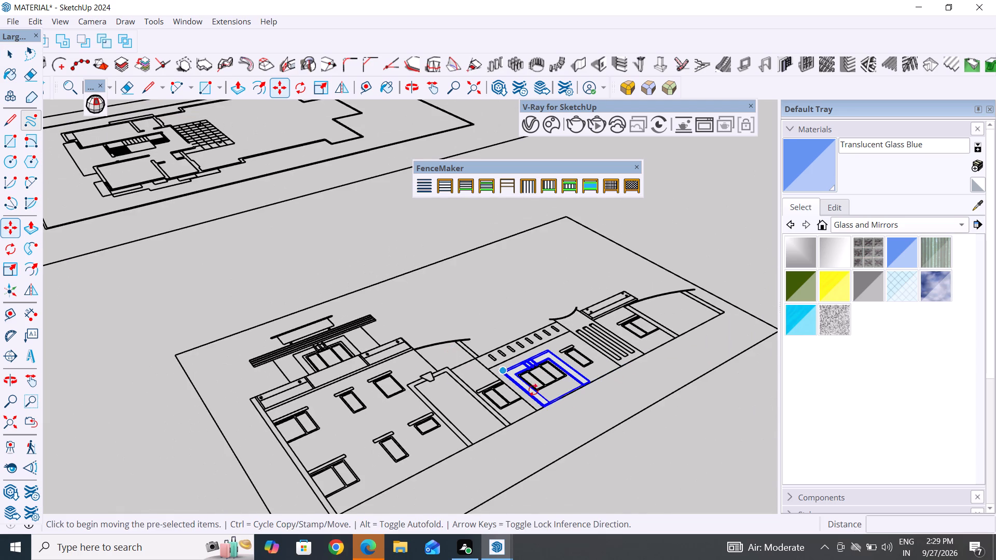
click(546, 409)
scroll(562, 277, down, 6)
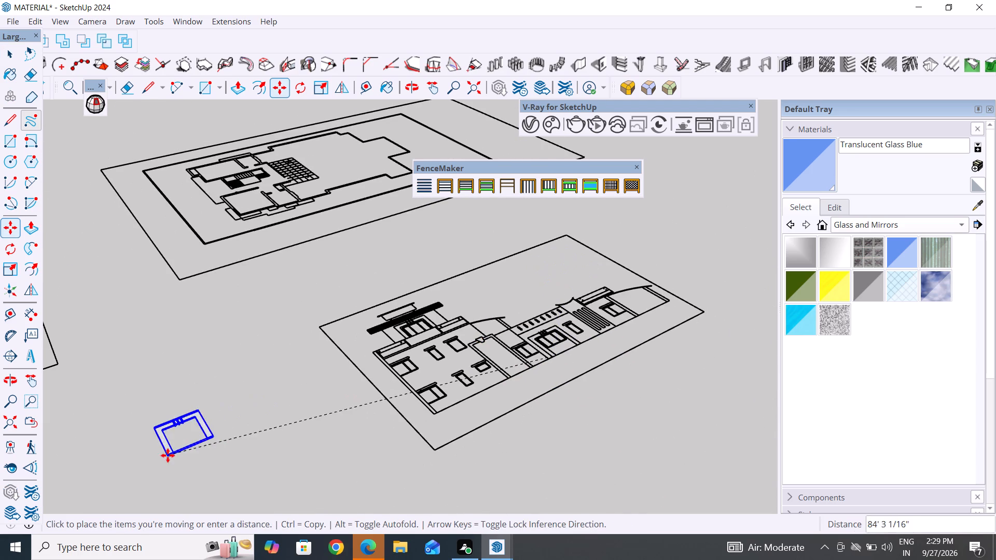
click(189, 452)
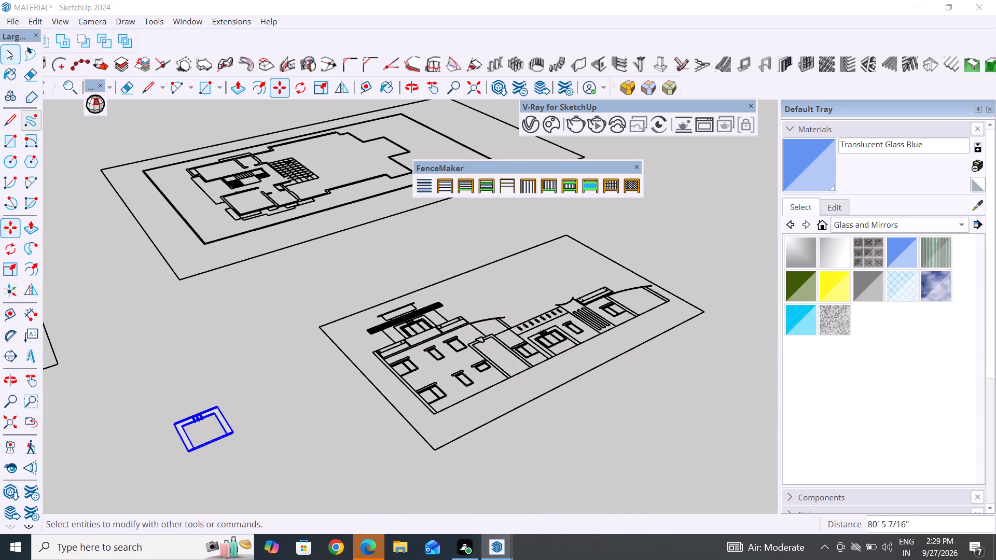
click(7, 50)
click(297, 468)
Rotate the surround group 90 degrees about the red axis at its bottom corner so it stands upright.
middle_drag(366, 303, 229, 346)
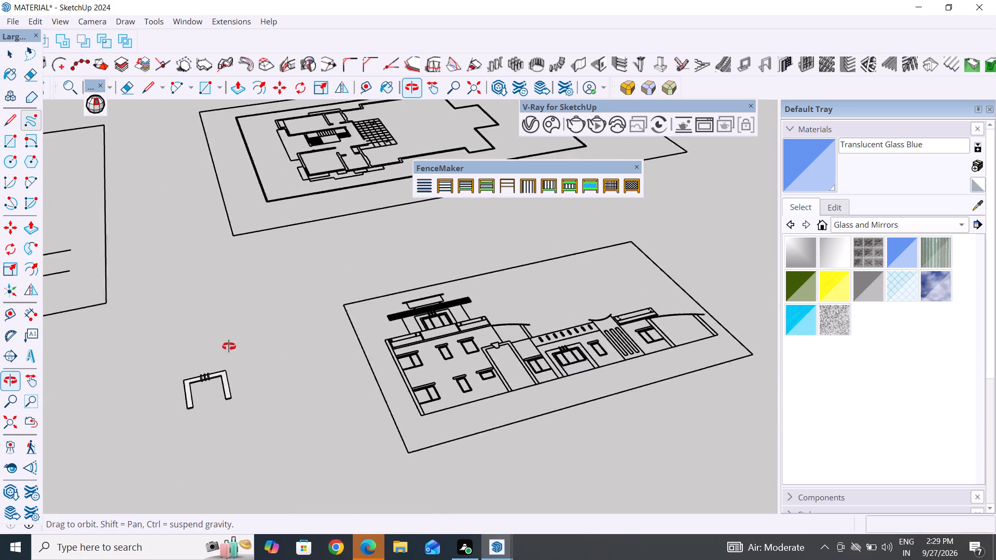
middle_drag(229, 346, 228, 347)
scroll(217, 375, up, 11)
middle_drag(329, 334, 215, 296)
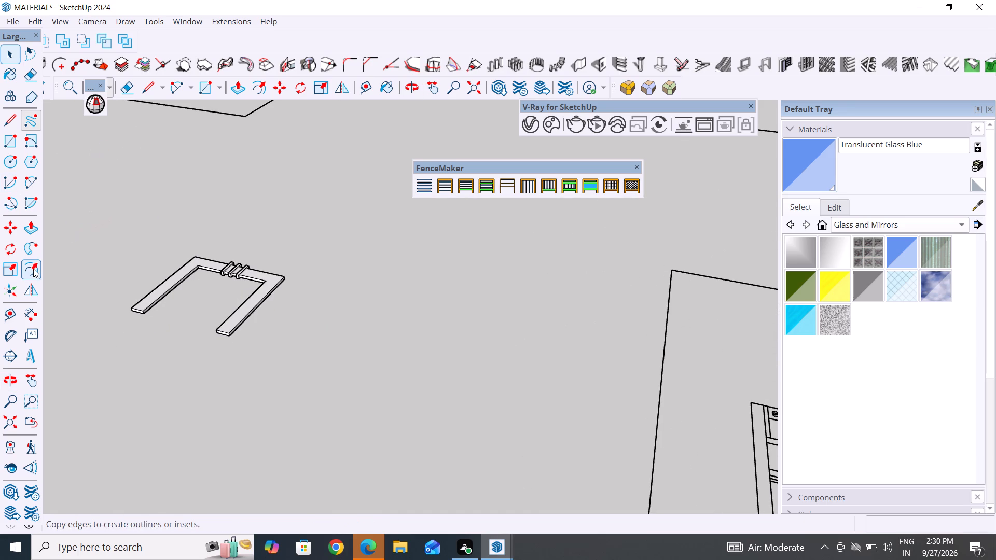
click(15, 251)
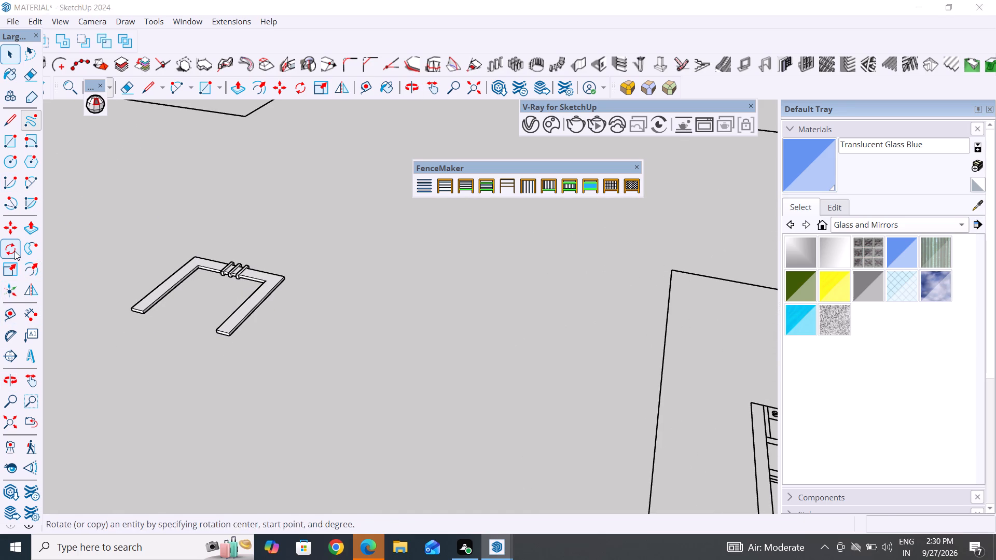
key(0)
key(Right)
click(232, 332)
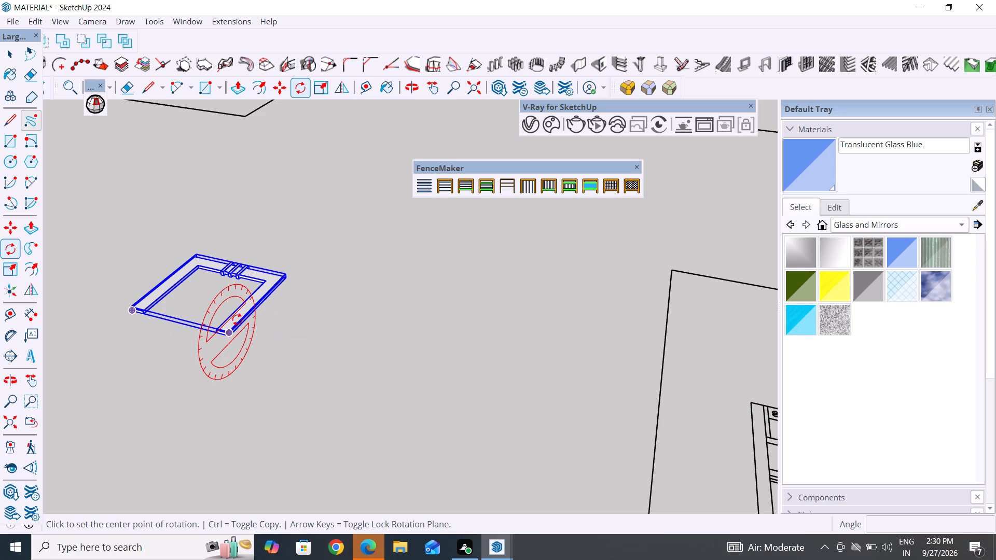
click(364, 215)
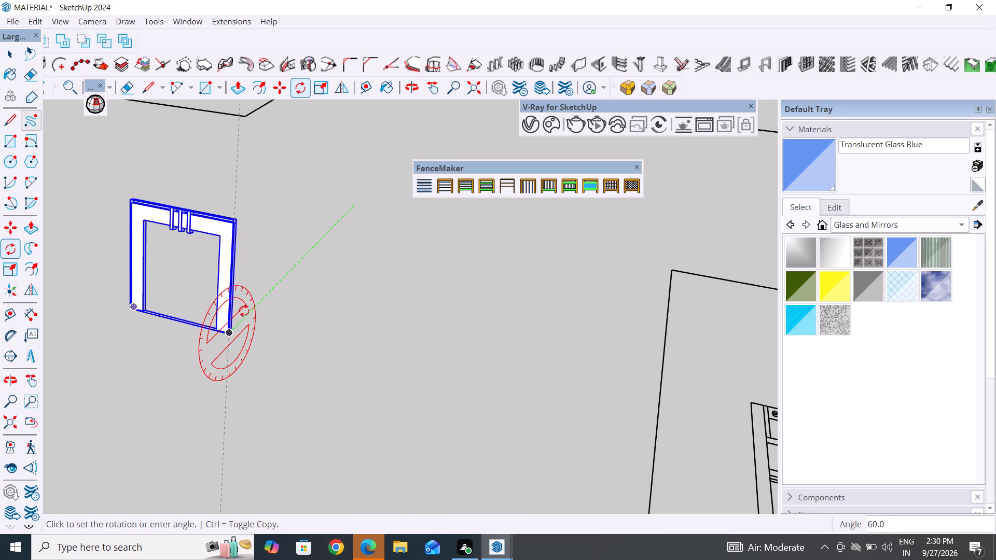
scroll(239, 308, up, 10)
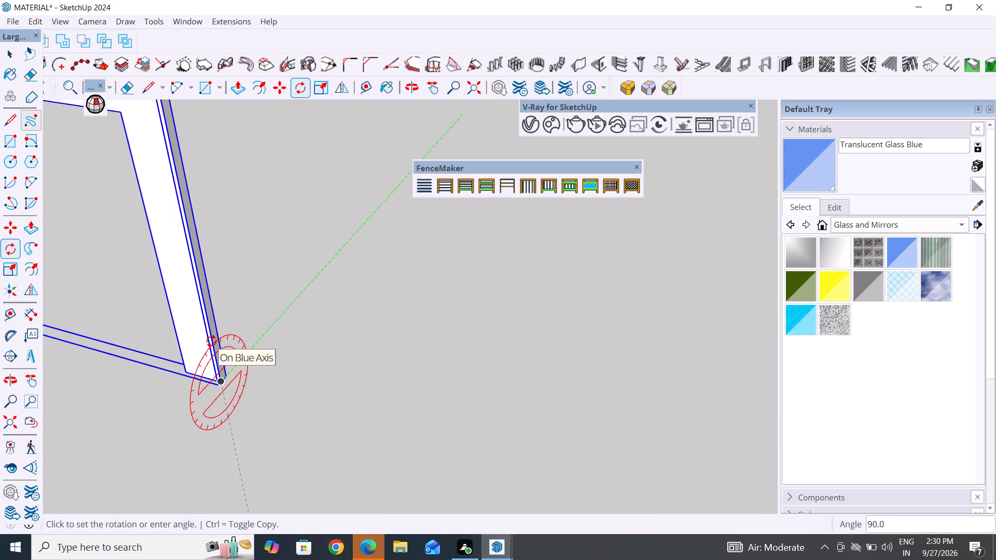
scroll(211, 341, up, 5)
click(222, 371)
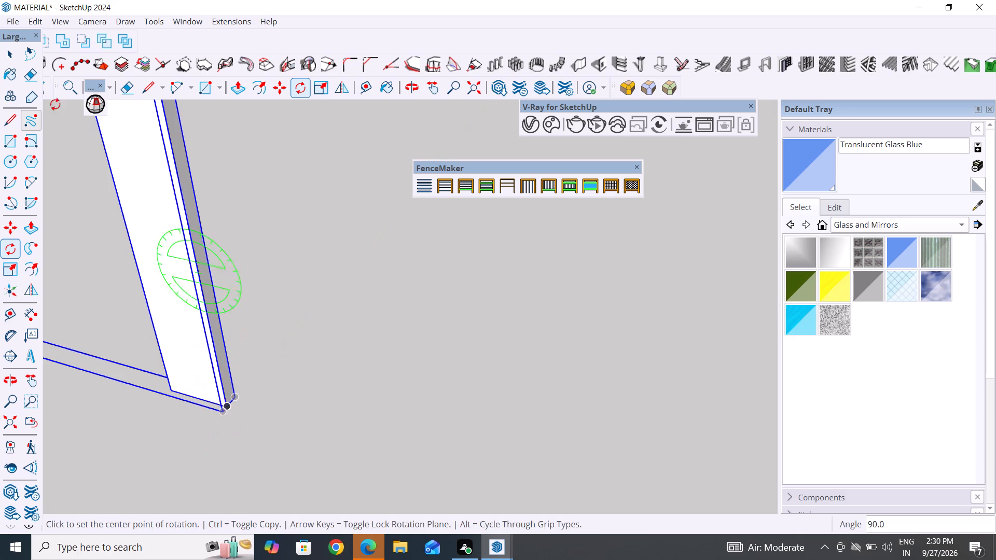
click(16, 63)
Move the upright surround group about 128' 3 1/2" to the building's front wall, framing the three-pane window at ground level.
scroll(335, 246, down, 17)
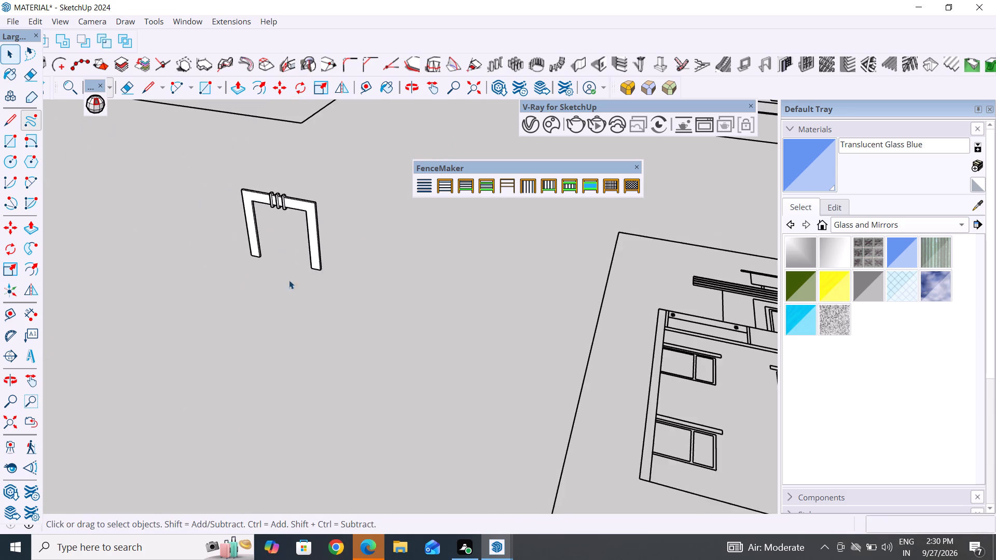
middle_drag(293, 303, 480, 261)
key(Escape)
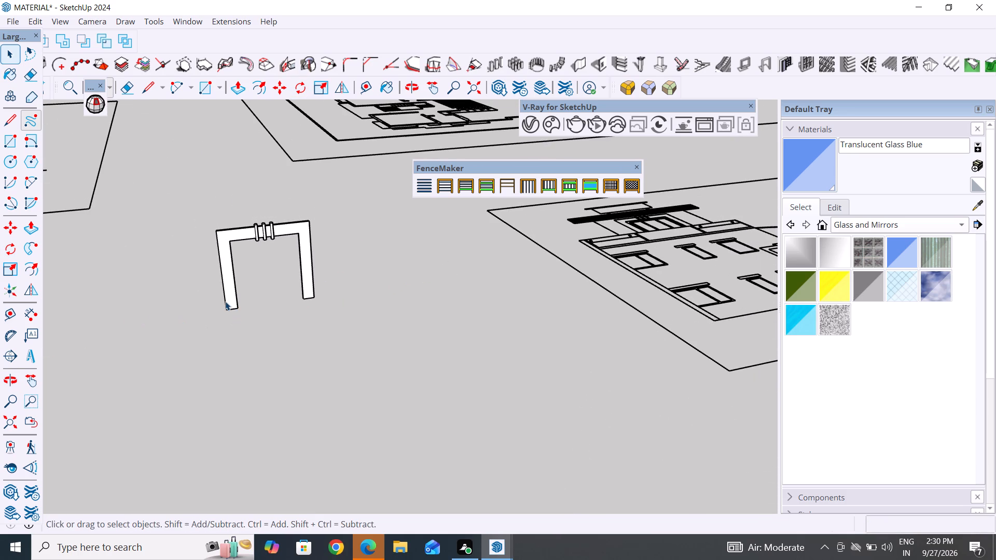
key(Escape)
click(228, 301)
key(m)
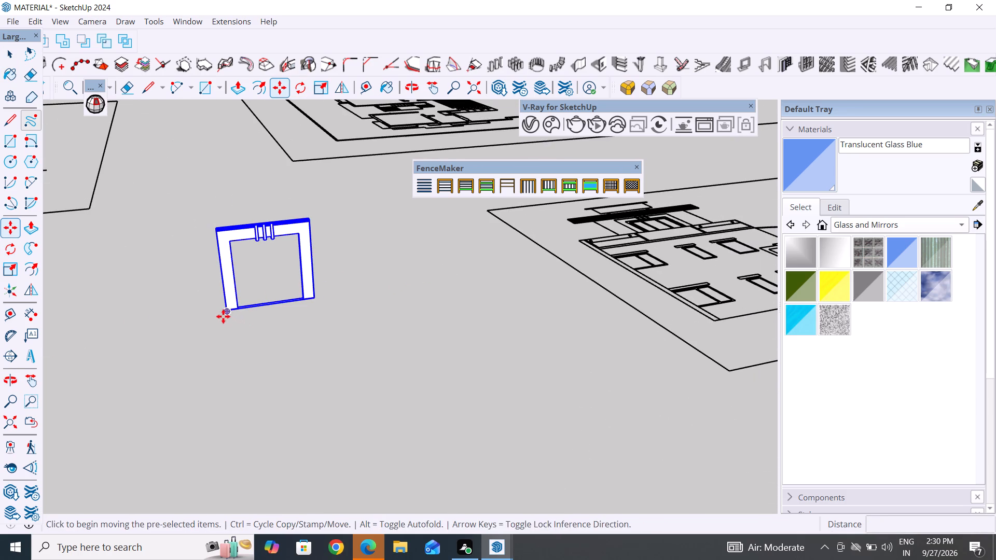
click(223, 316)
scroll(504, 321, down, 14)
scroll(229, 270, up, 5)
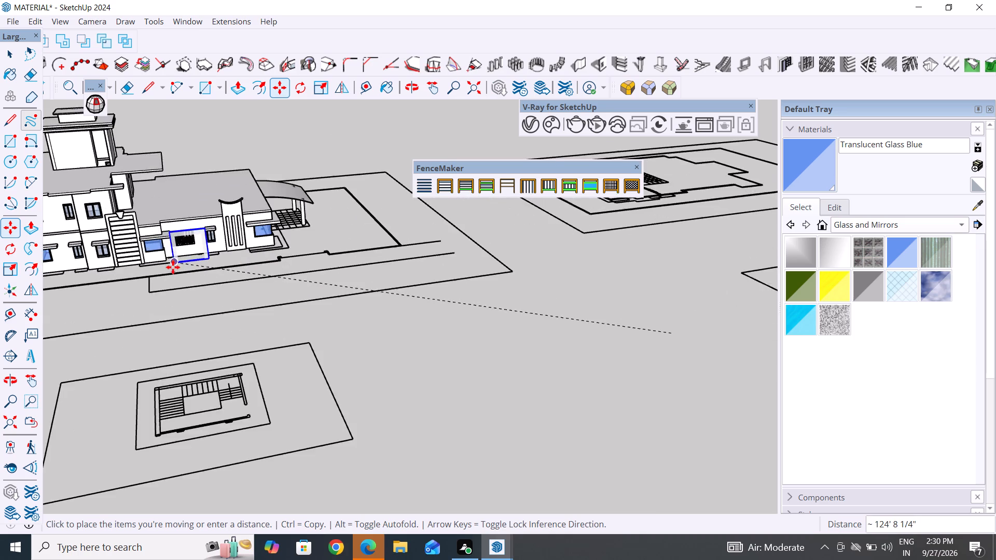
scroll(183, 253, up, 10)
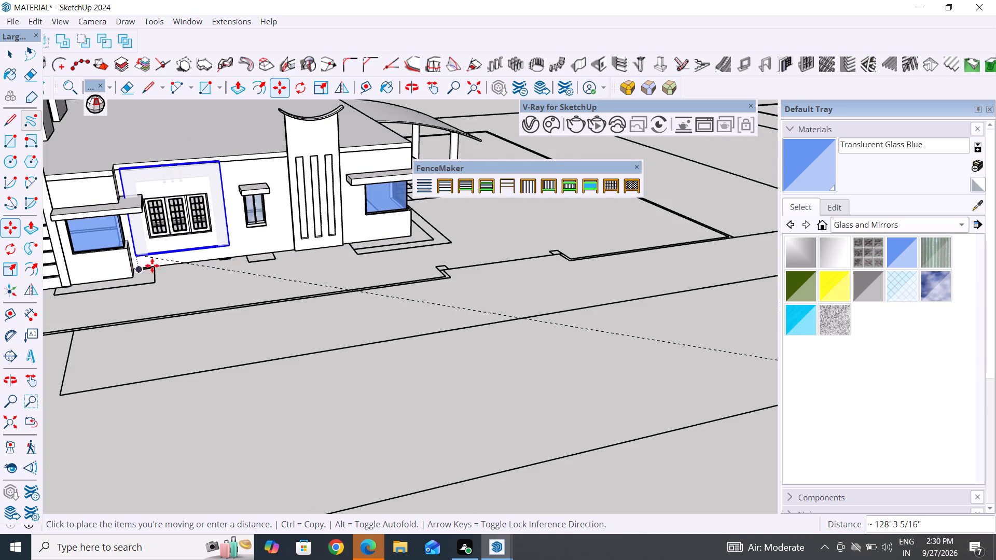
middle_drag(161, 286, 232, 324)
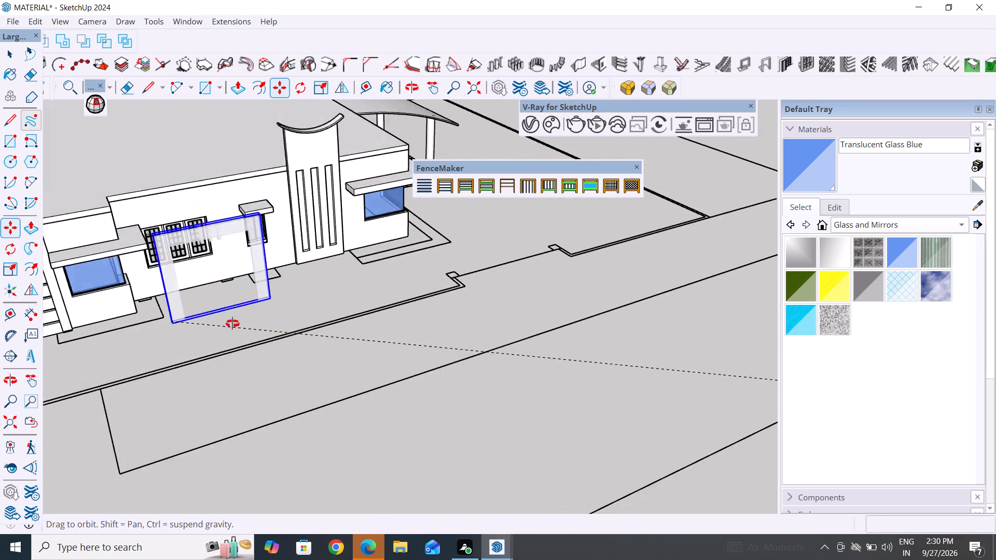
middle_drag(232, 324, 377, 313)
scroll(289, 355, up, 2)
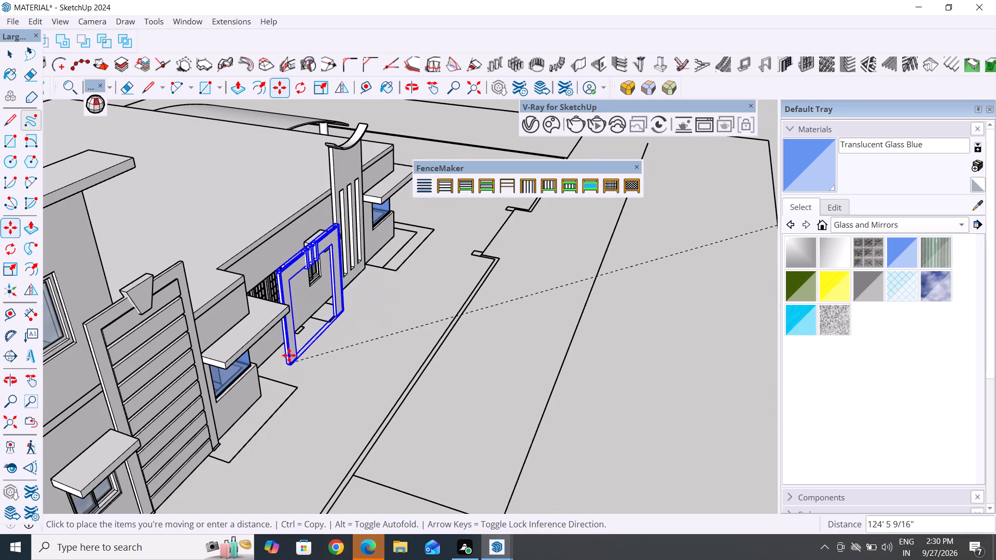
scroll(289, 355, up, 13)
middle_drag(202, 402, 99, 390)
click(49, 416)
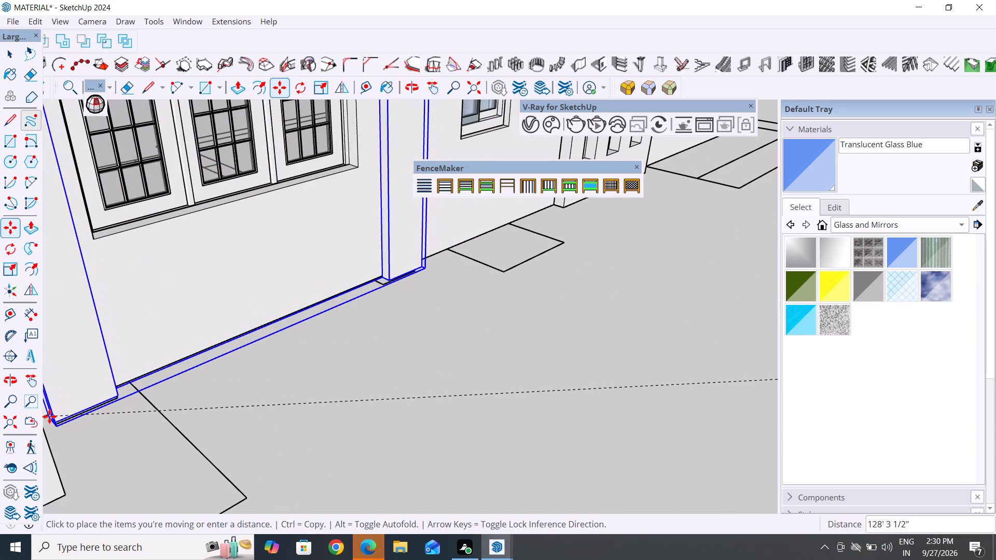
Move the upright surround group about 6" so its back bottom corner meets the base of the front wall.
middle_drag(441, 284, 266, 298)
scroll(433, 259, up, 4)
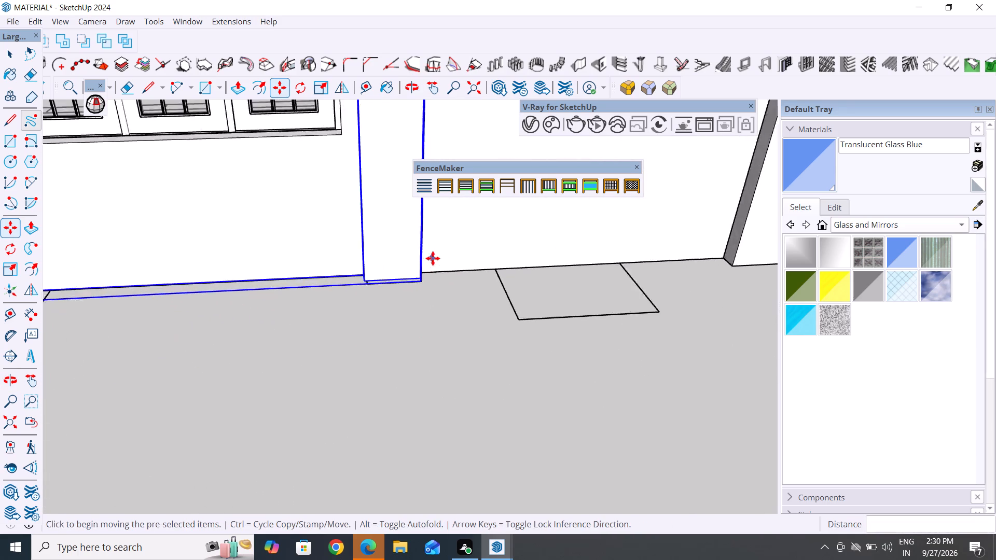
scroll(433, 258, up, 2)
middle_drag(432, 284, 132, 283)
scroll(423, 295, up, 5)
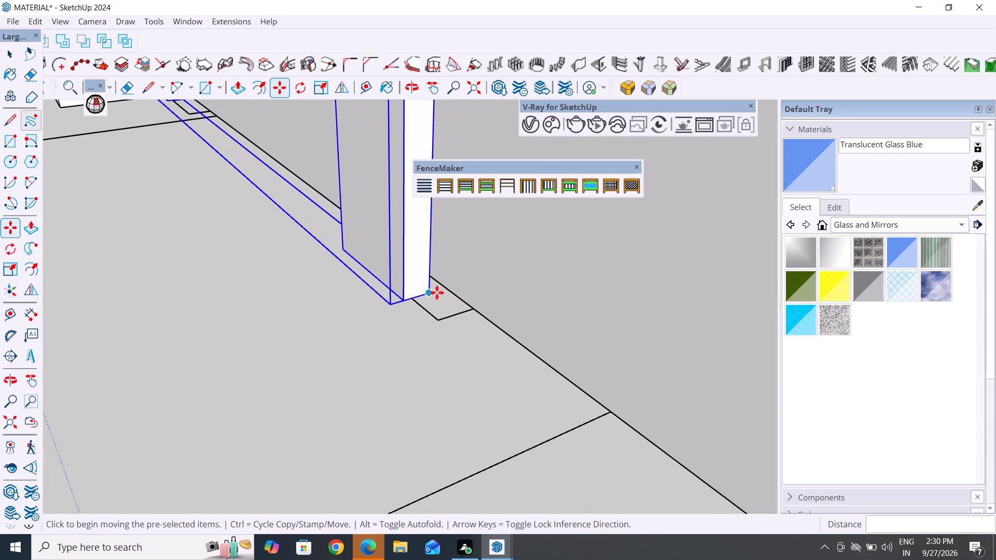
click(431, 293)
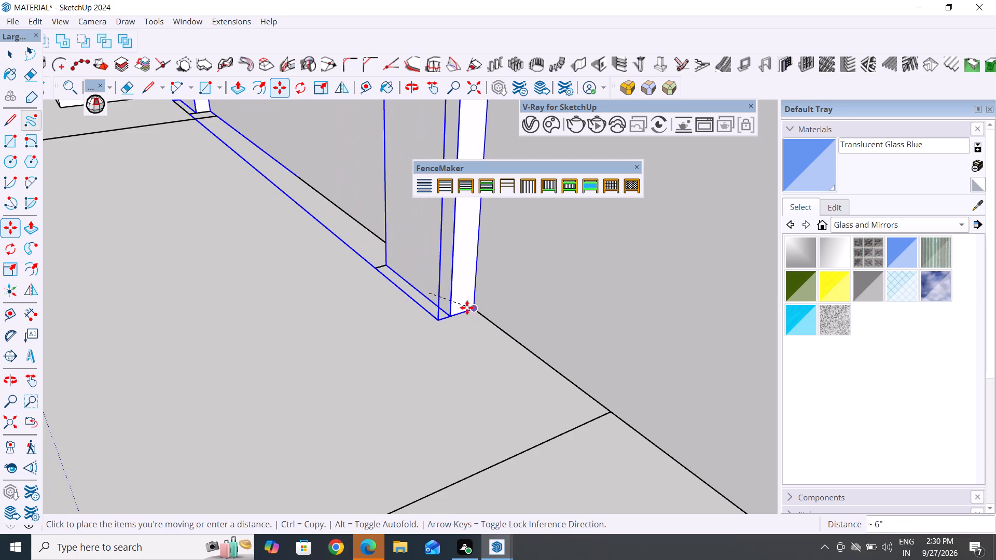
click(472, 310)
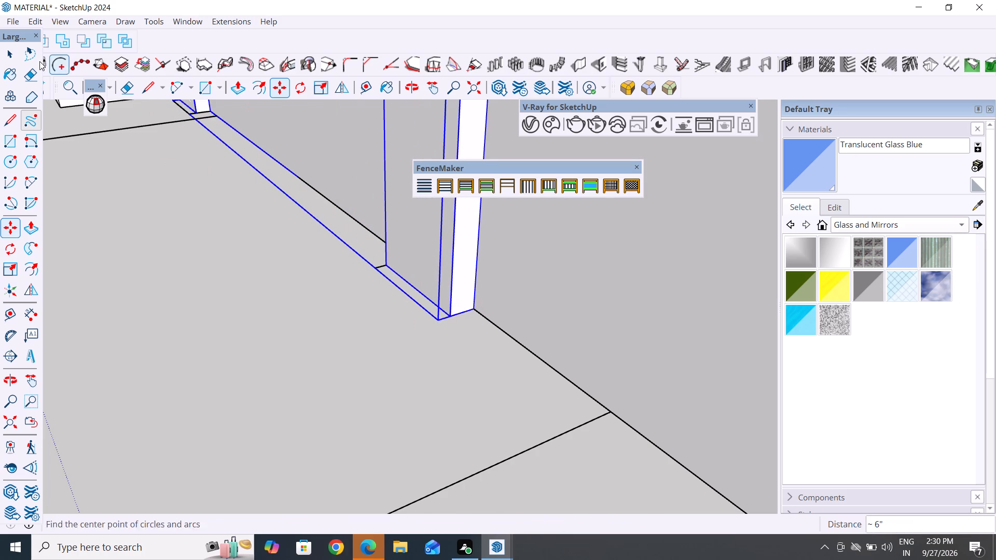
click(3, 60)
click(8, 49)
click(165, 276)
Examine how the surround sits around the three-pane window on the front wall from several angles.
scroll(390, 354, down, 3)
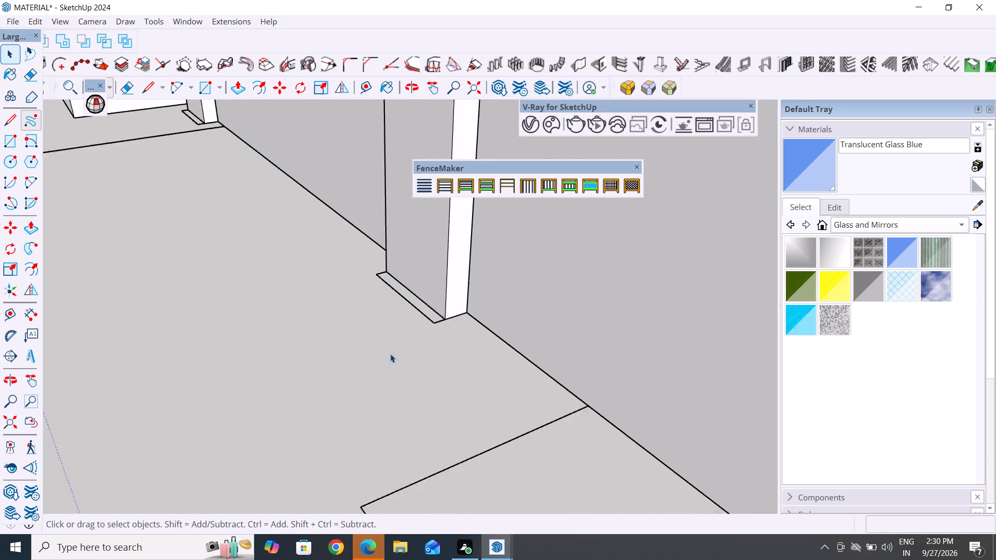
scroll(390, 354, down, 12)
middle_drag(403, 352, 596, 318)
scroll(598, 320, up, 1)
scroll(526, 417, down, 7)
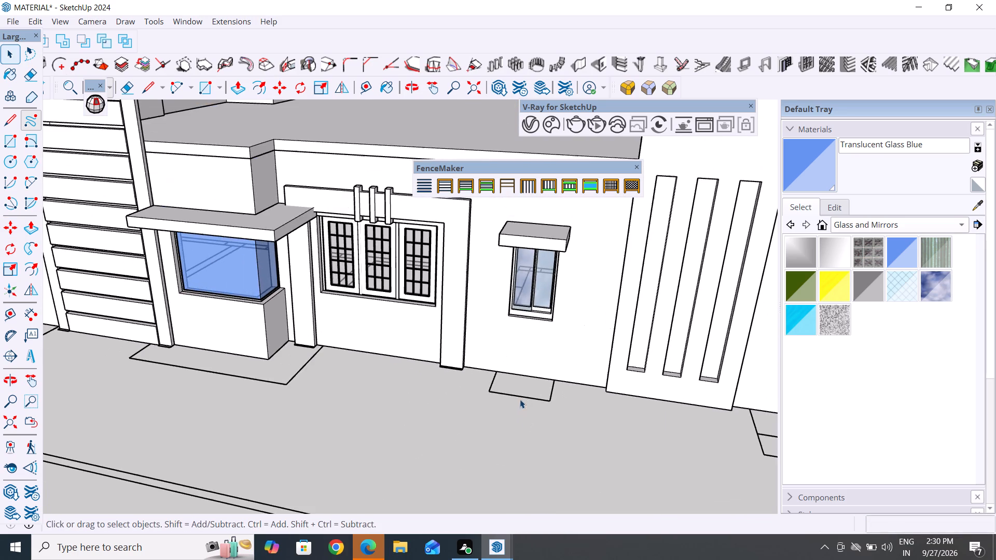
middle_drag(412, 376, 490, 440)
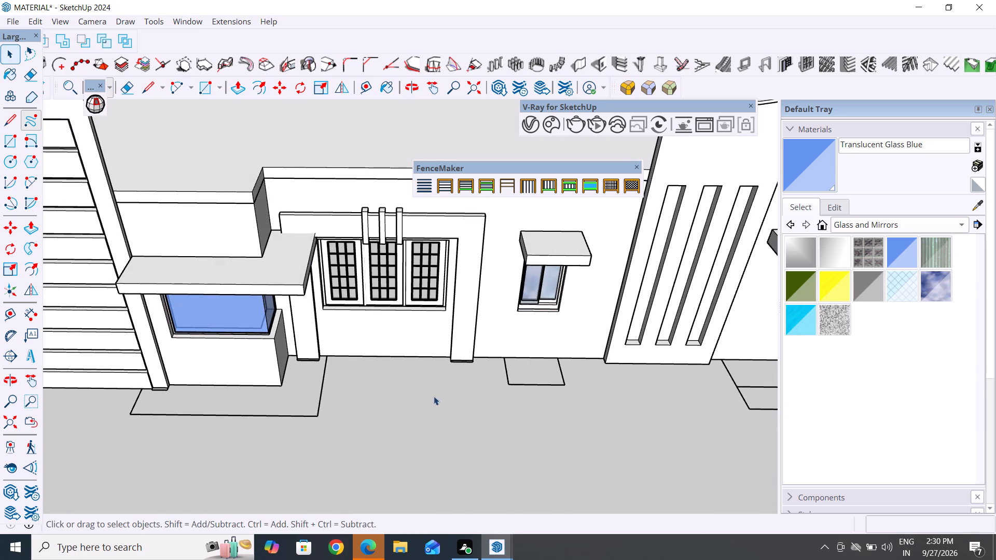
middle_drag(467, 375, 406, 279)
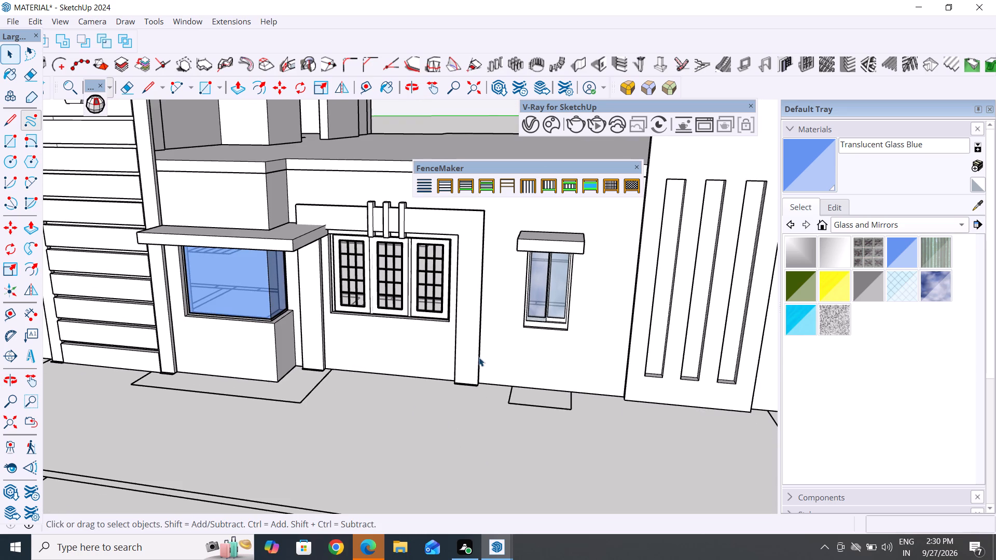
drag(469, 352, 441, 350)
click(442, 447)
middle_drag(408, 461, 392, 476)
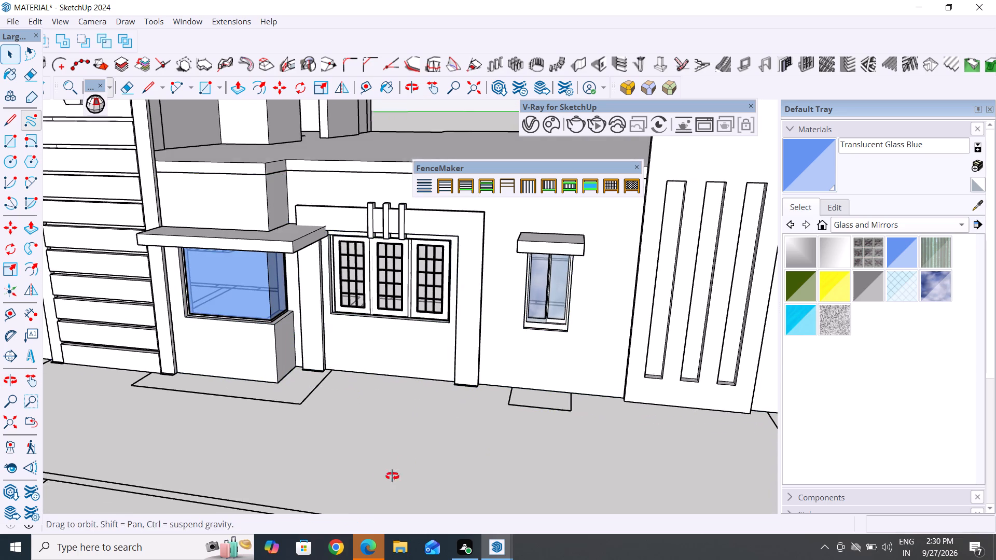
middle_drag(392, 476, 266, 509)
middle_drag(306, 385, 391, 459)
middle_drag(355, 450, 457, 403)
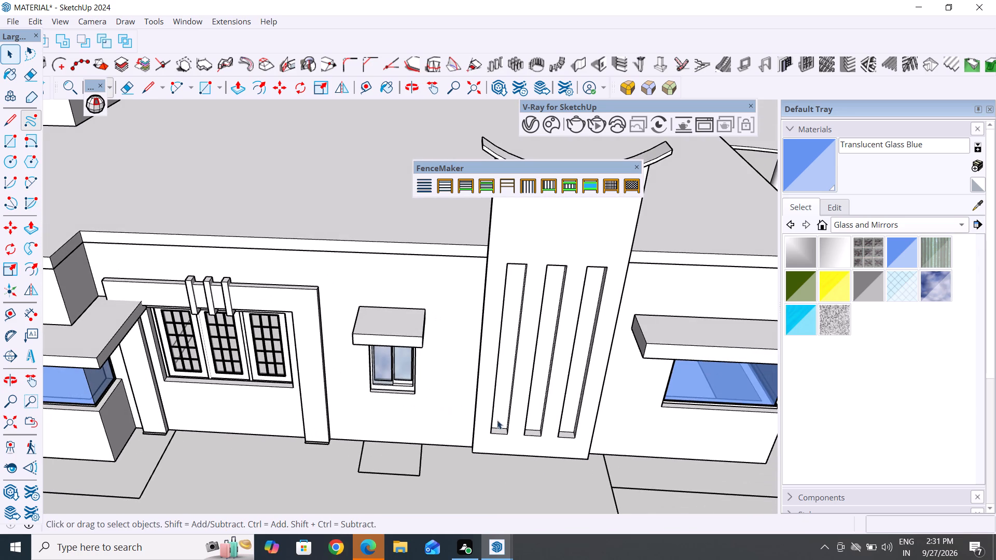
Copy the window surround group about 39' 2" up onto the roof, in front of the tower's front wall.
scroll(456, 398, down, 3)
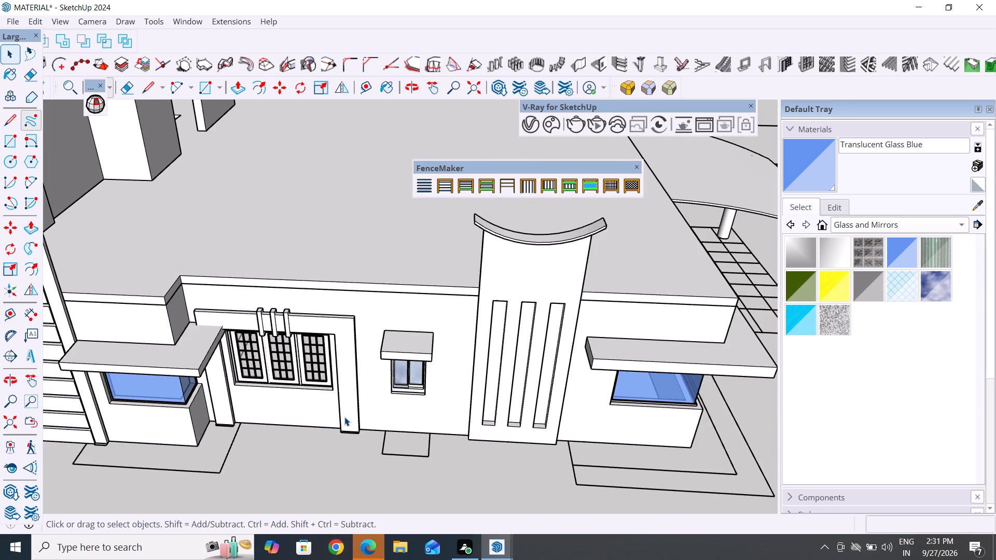
click(344, 417)
key(m)
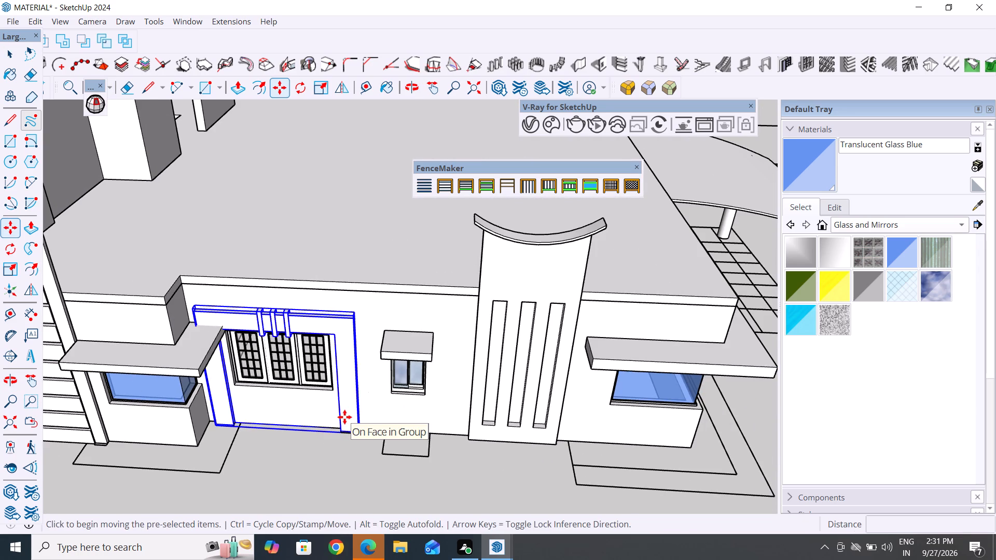
click(359, 433)
scroll(671, 396, down, 11)
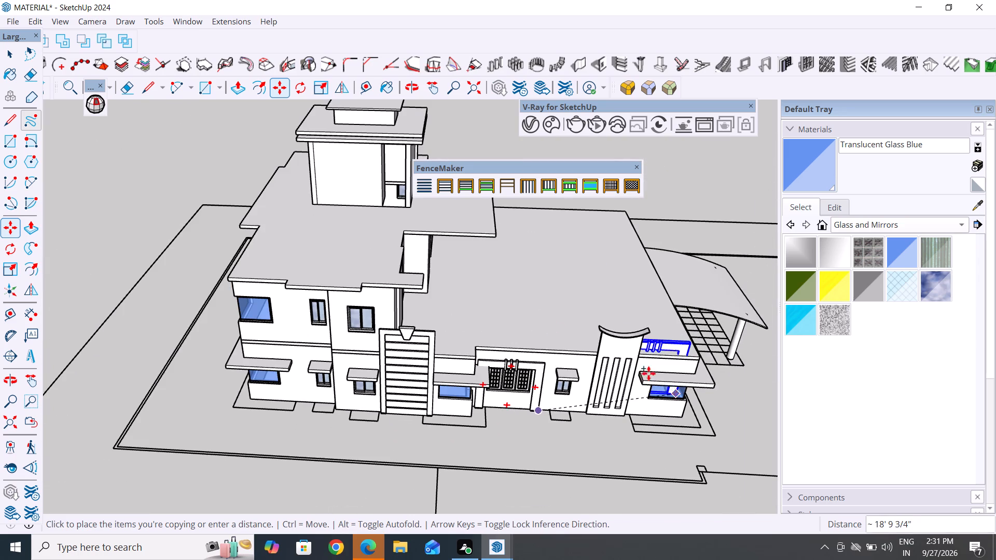
scroll(373, 196, up, 4)
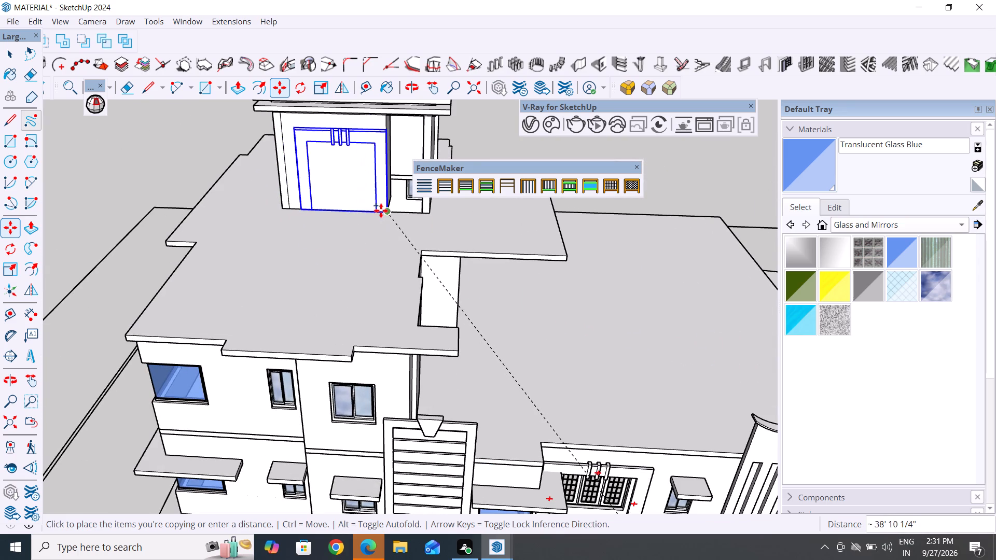
middle_drag(370, 218, 257, 231)
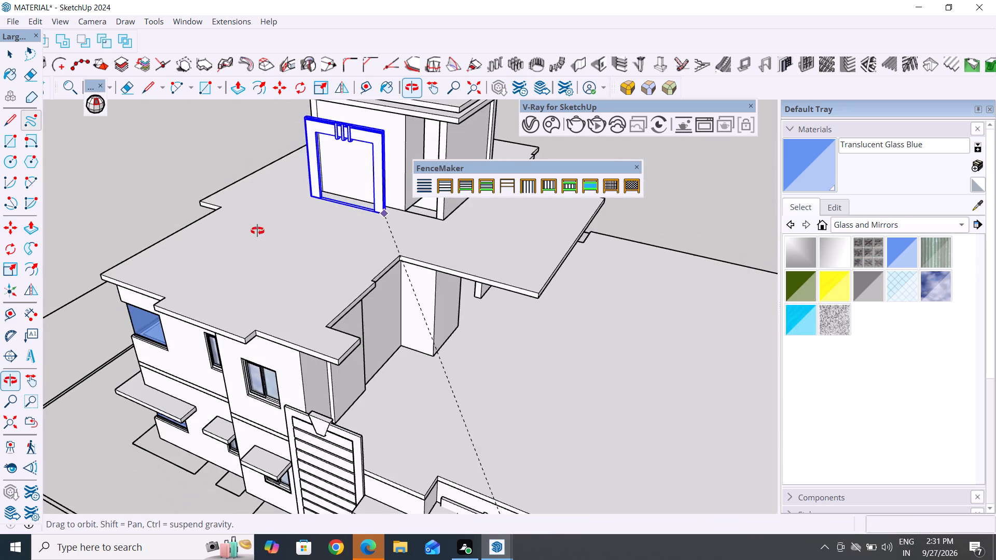
middle_drag(257, 231, 258, 232)
click(376, 215)
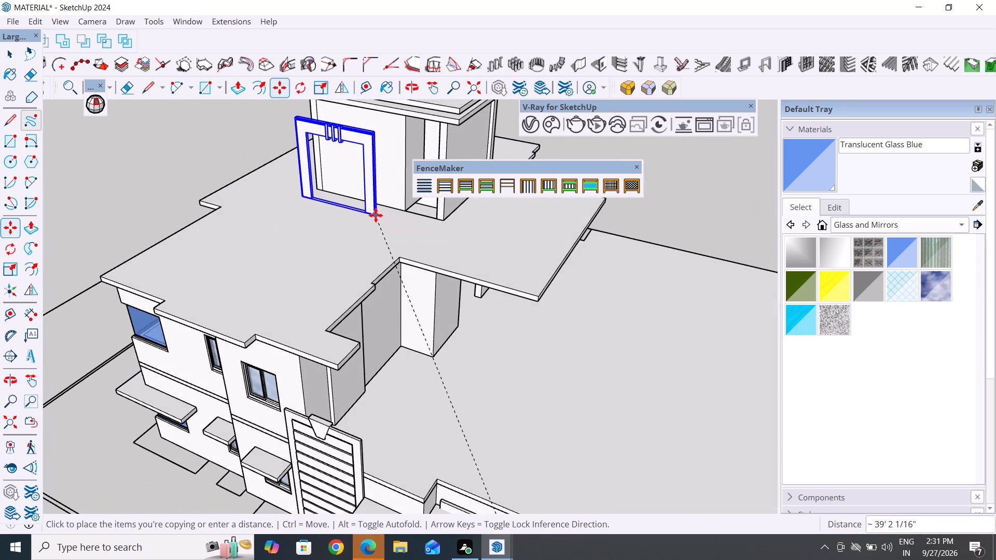
Move the copied surround back about 1' 9" and slightly further so its bottom corner meets the tower's front wall.
middle_drag(413, 231, 214, 232)
scroll(364, 186, up, 11)
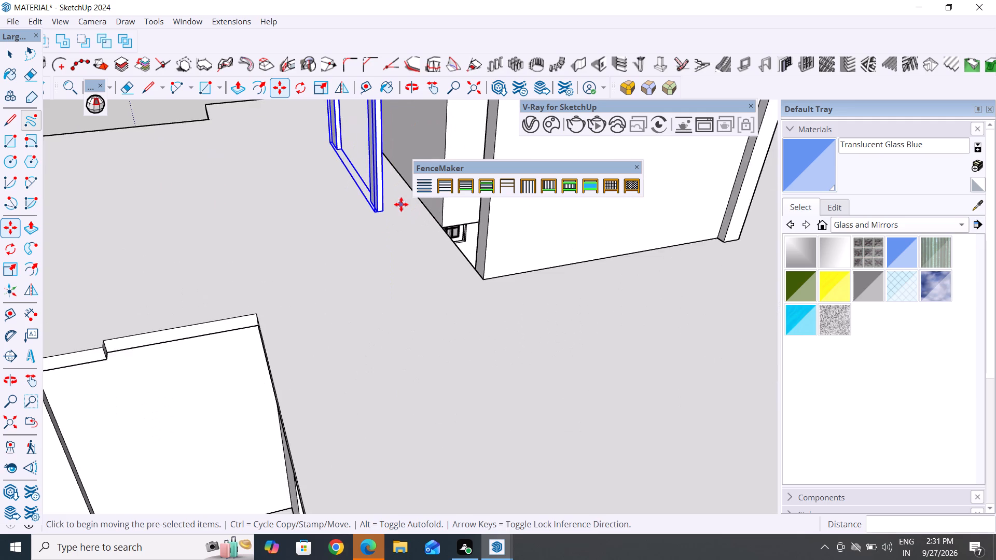
scroll(383, 220, up, 3)
click(382, 208)
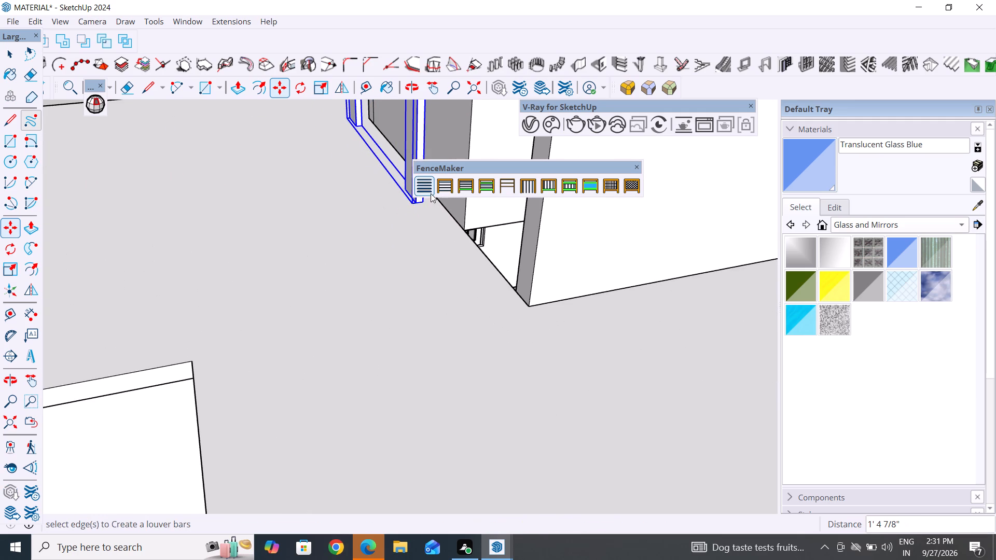
click(433, 198)
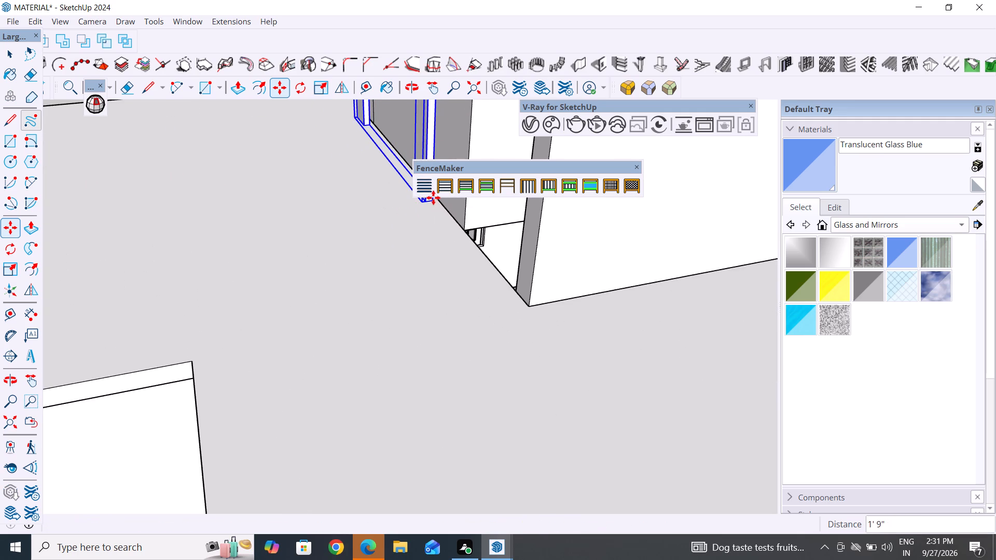
drag(598, 164, 847, 197)
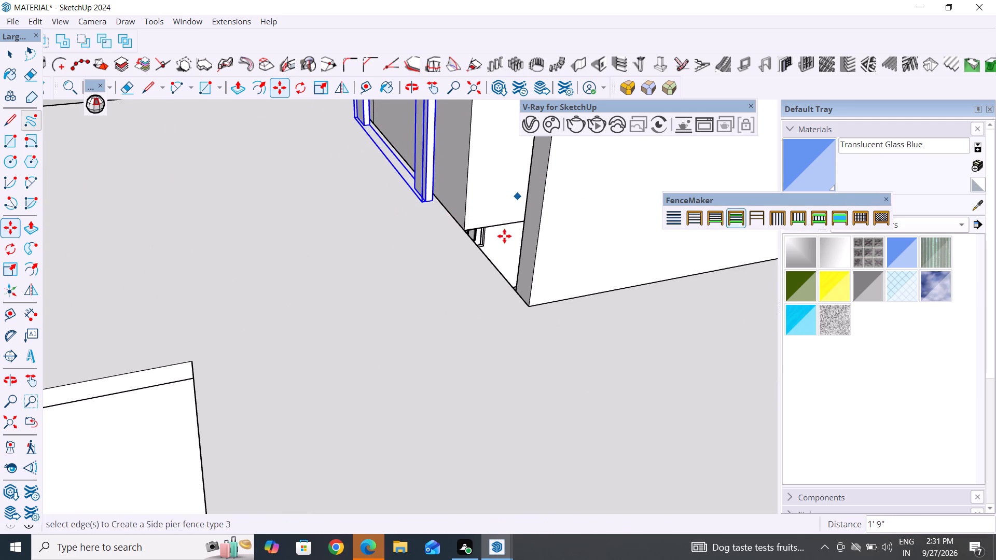
scroll(422, 202, up, 10)
click(418, 197)
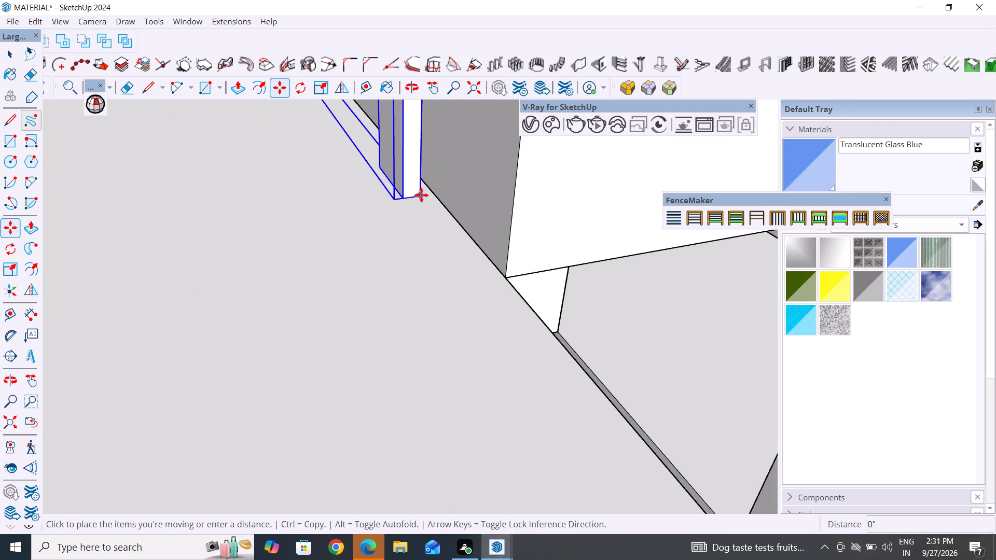
click(431, 192)
Shift the copied surround about 1' 9/16" along the tower's front wall, inward from the wall's outer corner.
scroll(517, 259, down, 6)
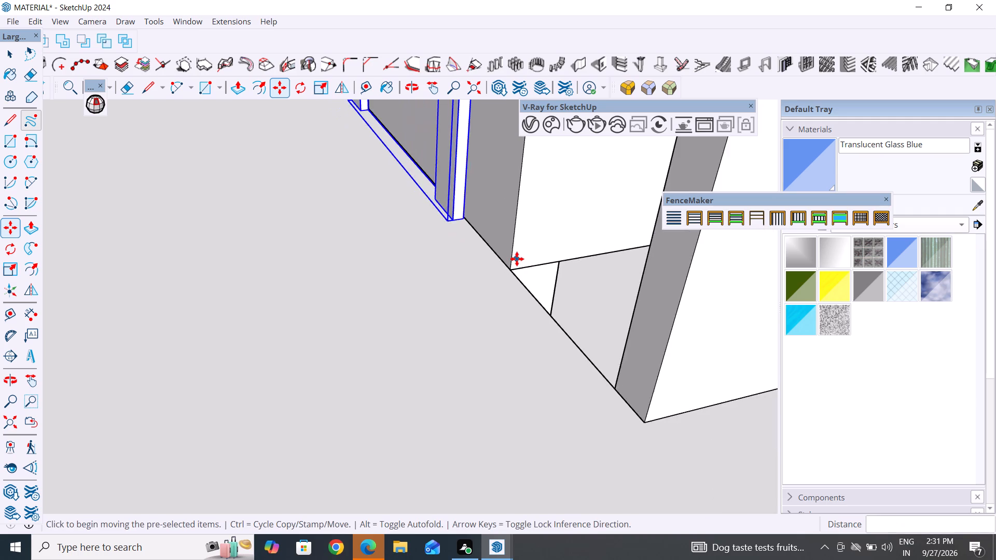
scroll(517, 259, down, 17)
middle_drag(493, 265, 724, 215)
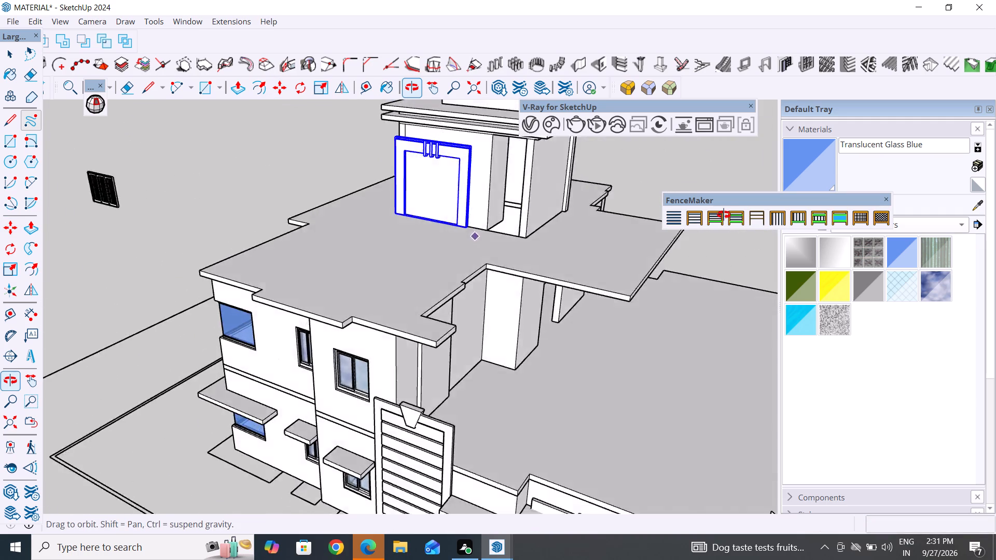
middle_drag(724, 215, 842, 205)
middle_drag(310, 243, 593, 296)
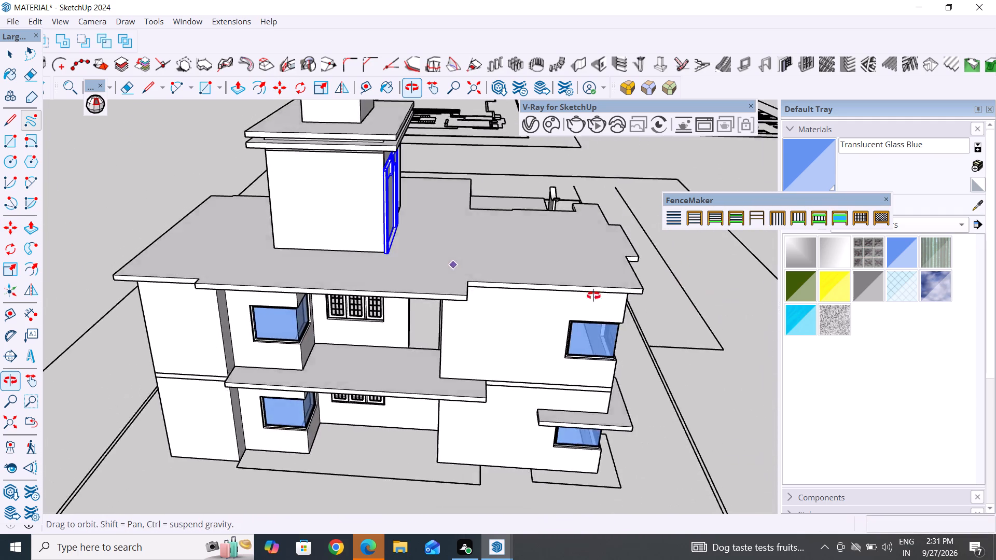
middle_drag(593, 296, 397, 325)
scroll(327, 243, up, 13)
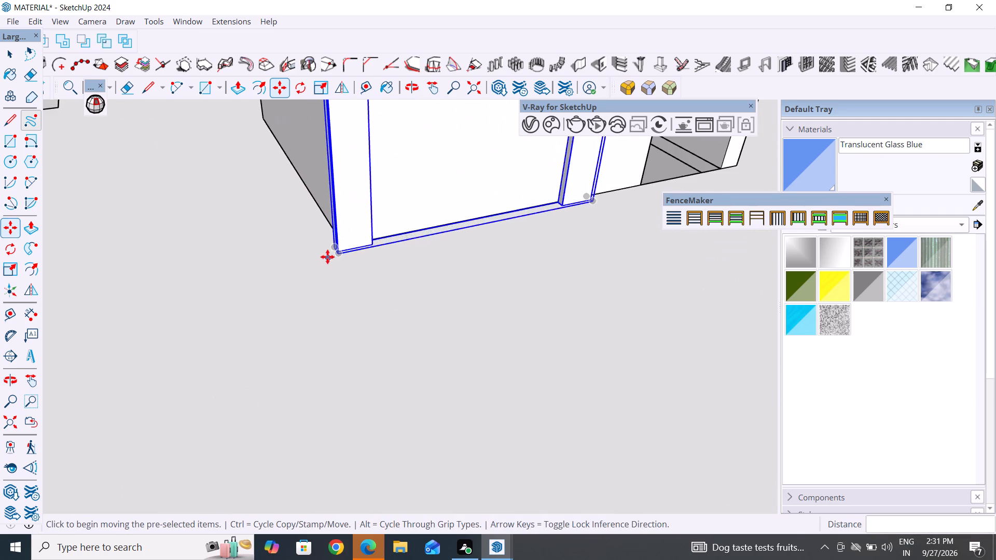
middle_drag(327, 256, 433, 229)
scroll(406, 227, up, 5)
click(406, 227)
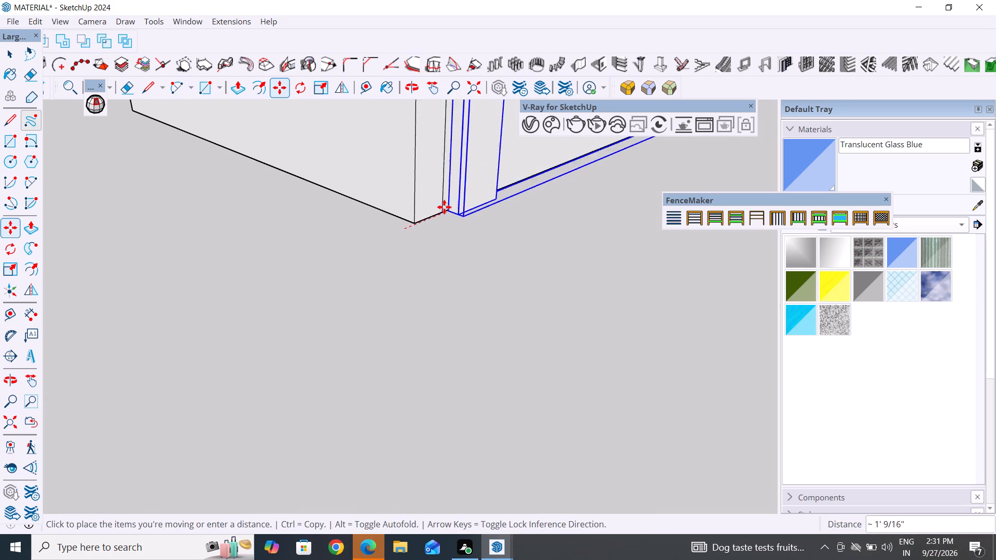
click(442, 207)
click(10, 56)
Slide the copied surround another 9 3/16" along the tower's front wall toward the open side, and clear the selection.
scroll(317, 362, down, 4)
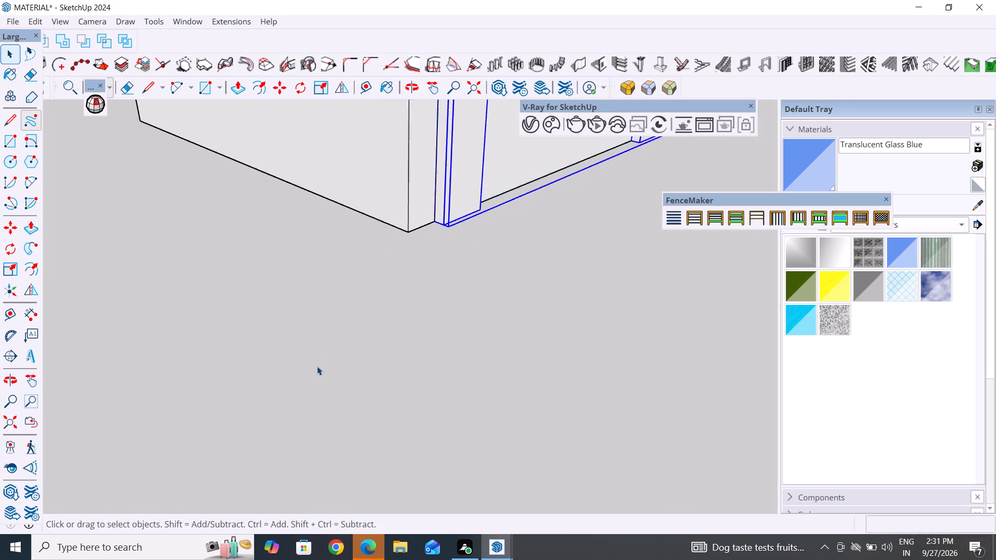
scroll(317, 366, down, 19)
middle_drag(541, 345, 361, 331)
scroll(453, 349, up, 1)
scroll(368, 287, up, 5)
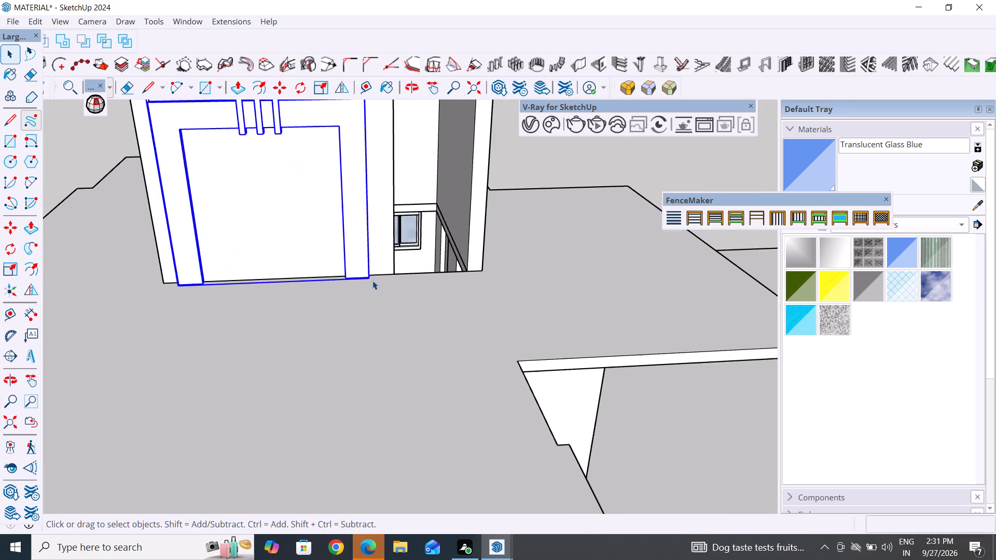
middle_drag(419, 299, 247, 333)
scroll(262, 281, up, 10)
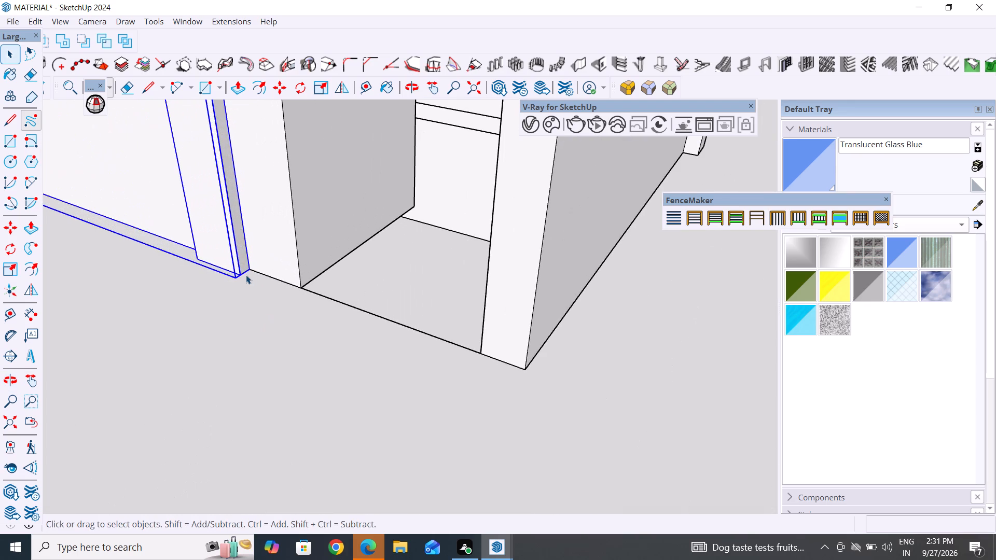
key(m)
scroll(246, 273, up, 8)
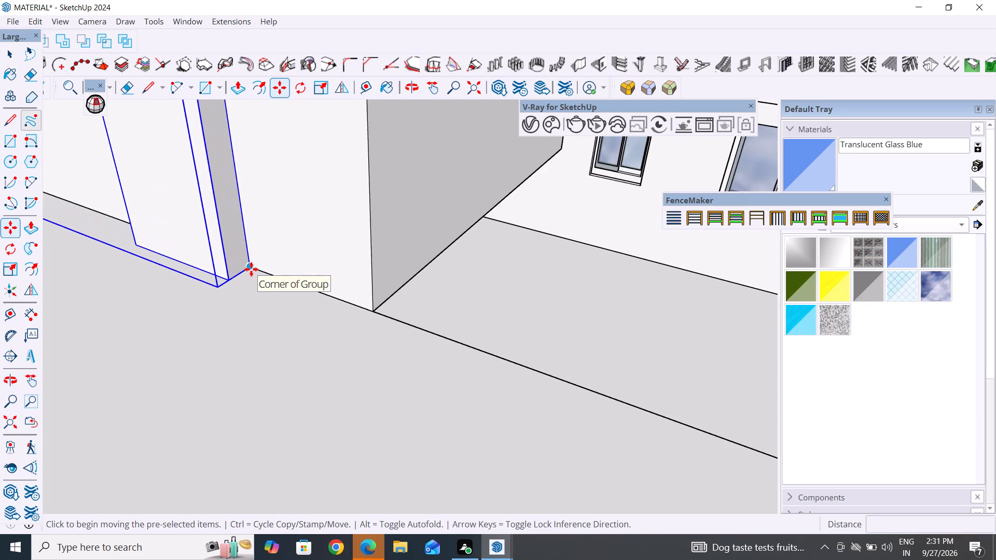
click(251, 269)
click(323, 291)
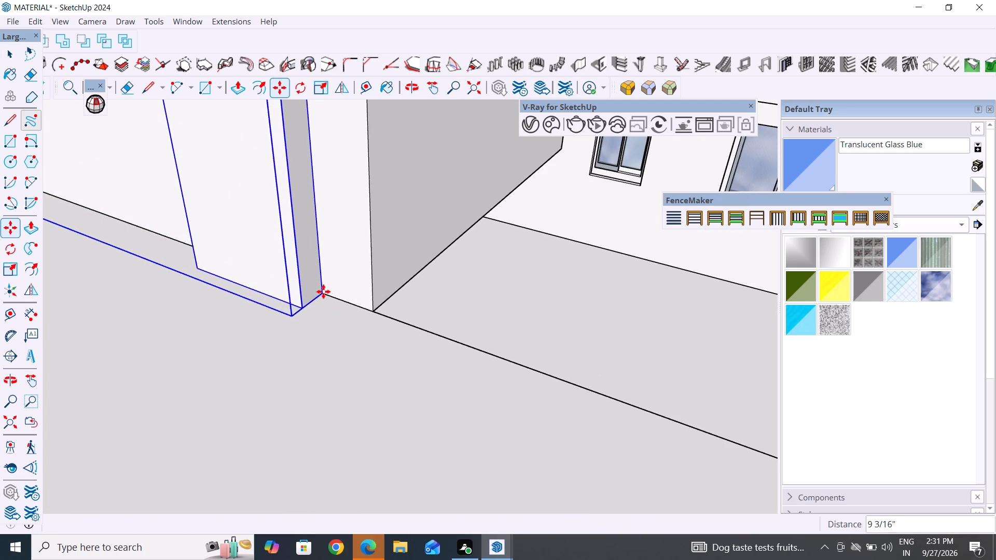
scroll(512, 341, down, 12)
middle_drag(491, 349, 658, 304)
middle_drag(343, 352, 406, 354)
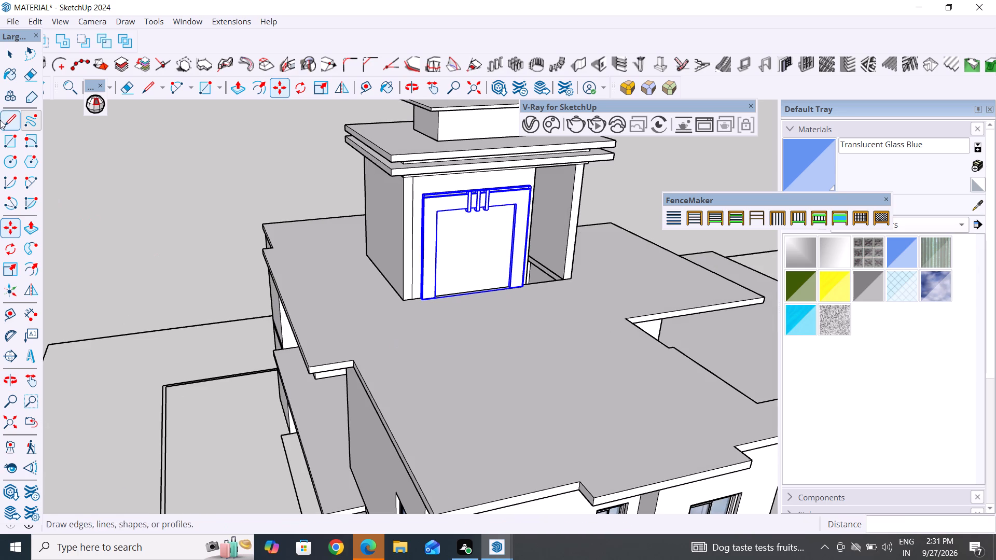
click(16, 52)
click(121, 166)
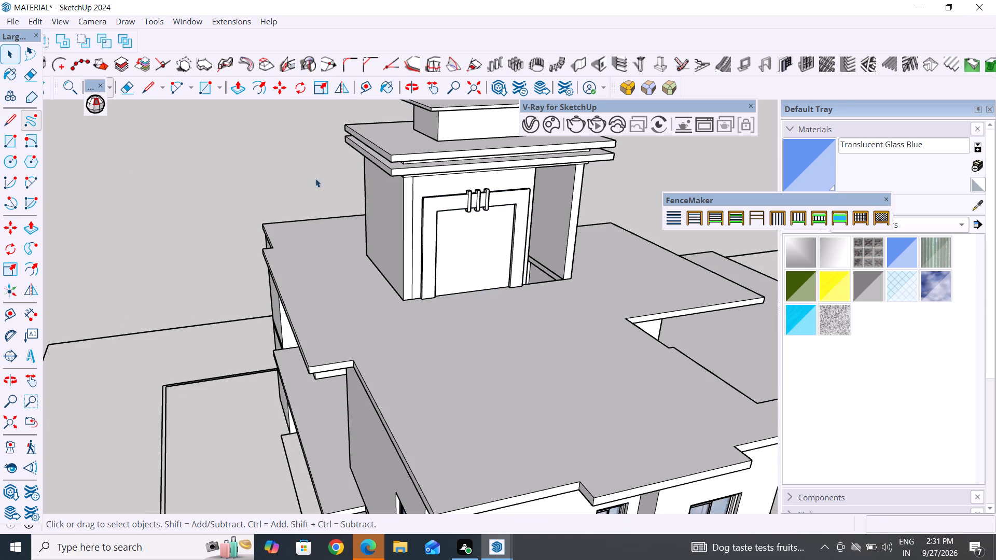
Examine the front elevation drawing, especially the tower's window within its surround below the roof bands.
scroll(322, 186, down, 8)
middle_drag(625, 349, 556, 328)
scroll(507, 388, up, 6)
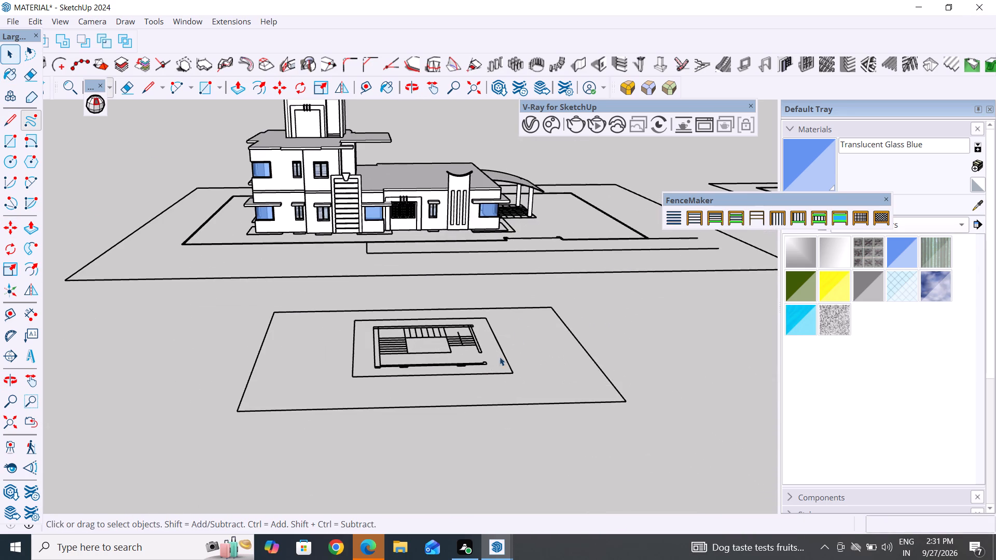
scroll(240, 314, down, 19)
scroll(444, 341, up, 7)
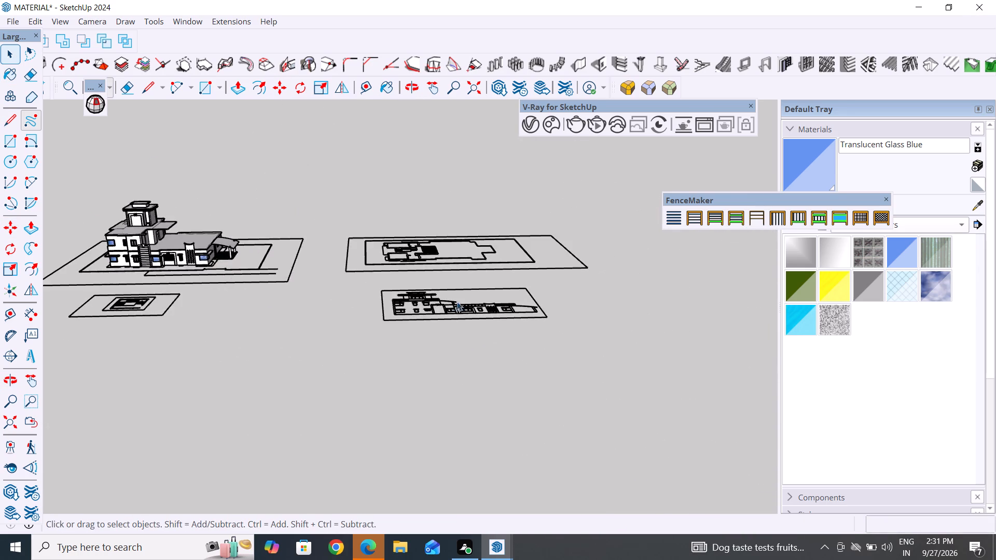
scroll(457, 302, up, 5)
middle_drag(485, 307, 507, 470)
scroll(428, 291, down, 7)
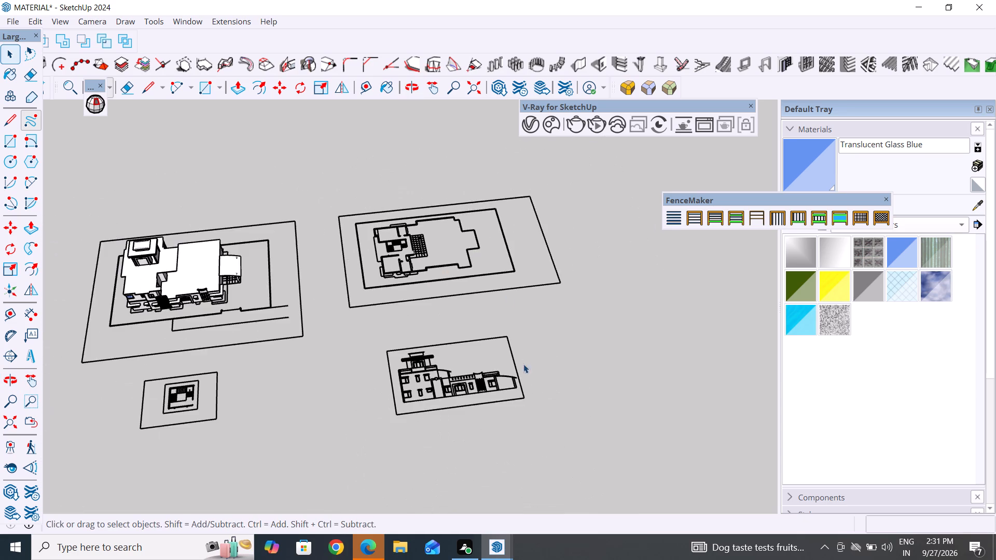
middle_drag(521, 373, 495, 515)
scroll(495, 515, up, 9)
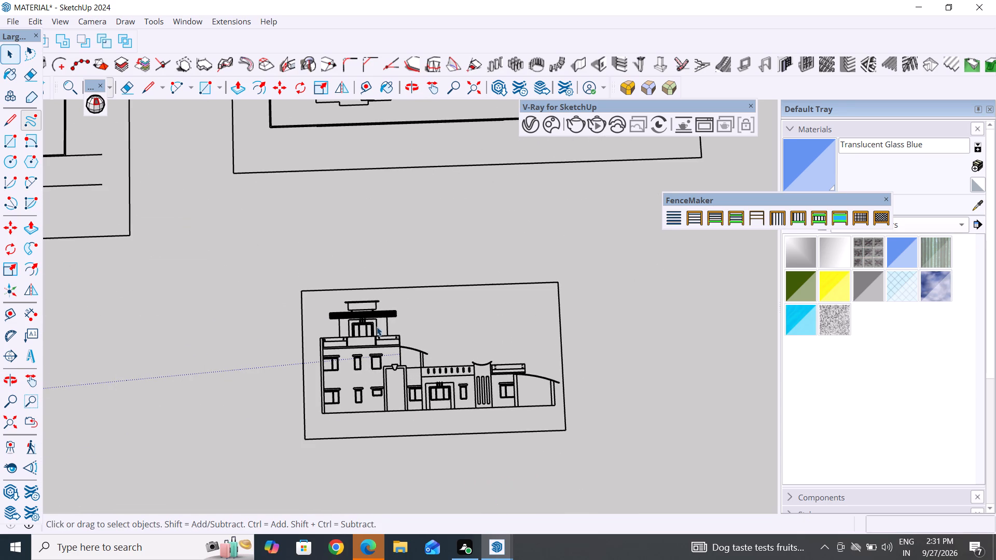
scroll(355, 326, up, 17)
scroll(377, 328, down, 4)
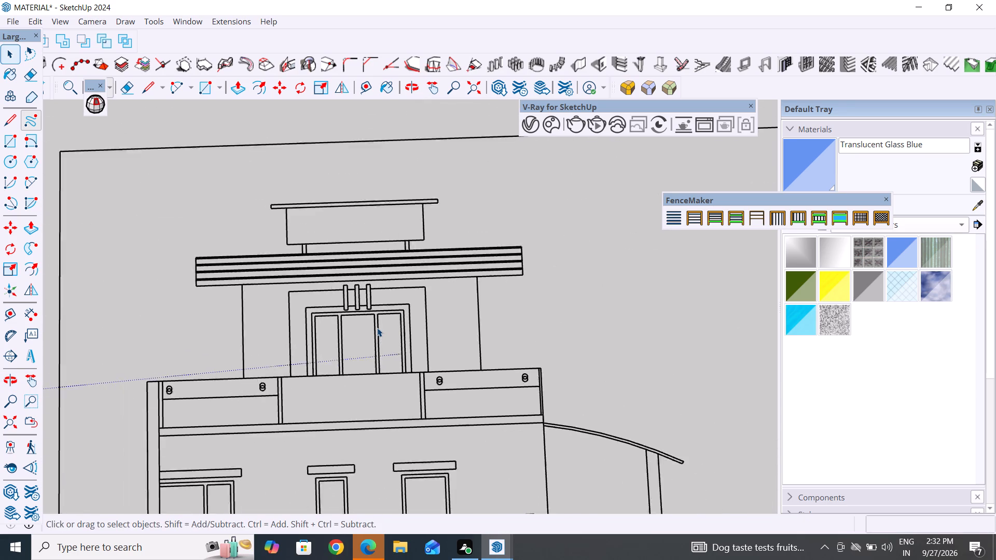
scroll(377, 328, down, 9)
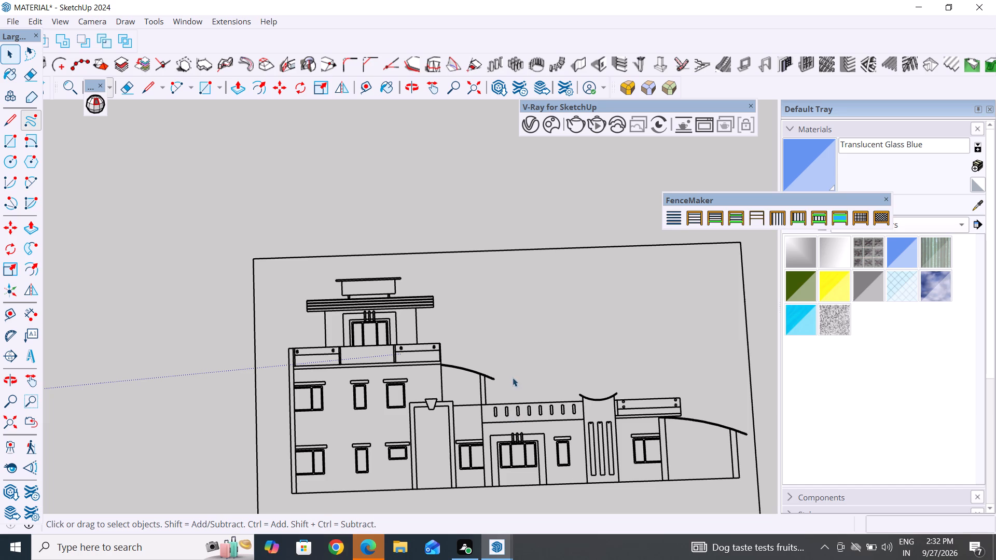
scroll(575, 216, down, 1)
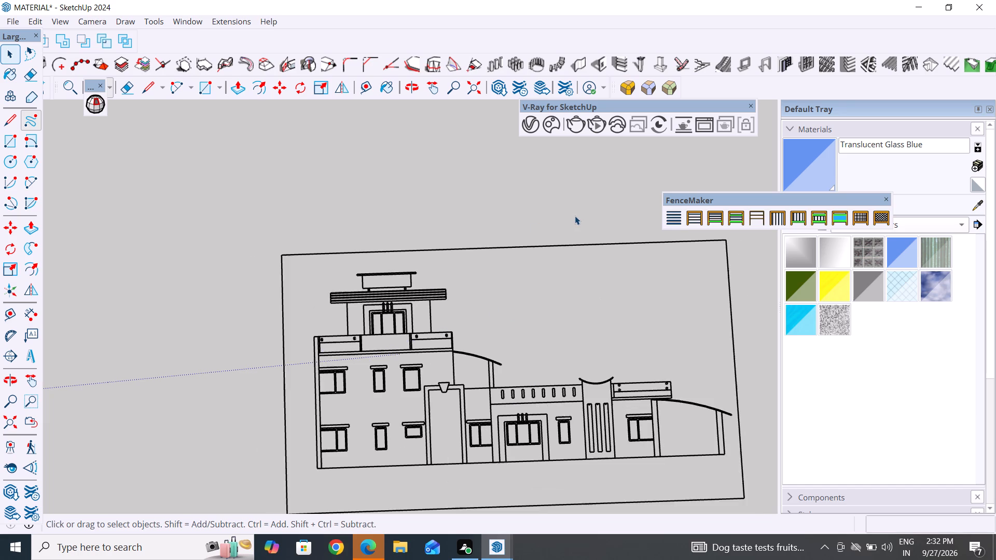
scroll(575, 216, down, 2)
scroll(653, 207, down, 5)
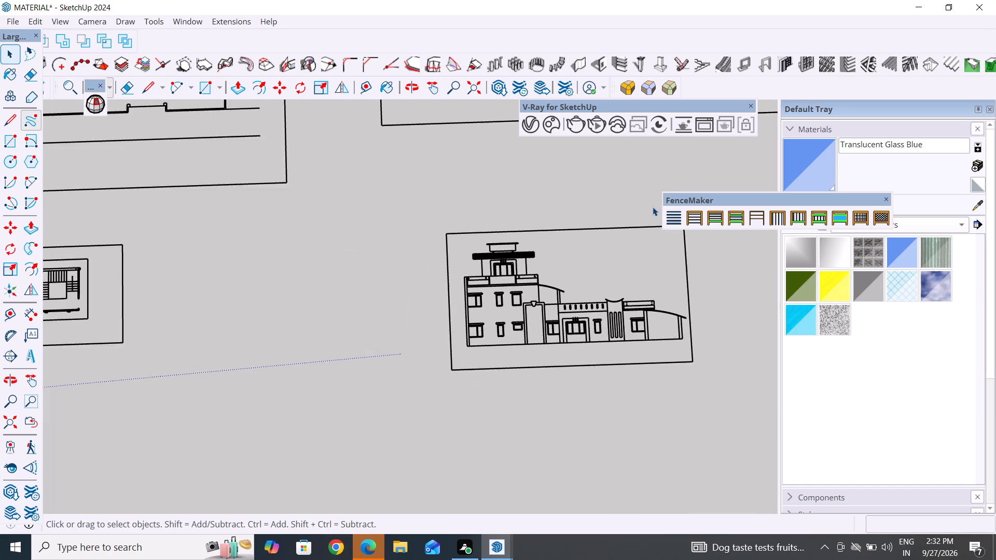
Copy the three-panel grille window from the ground-floor surround about 38' 2" onto the tower's front wall, inside the copied surround.
scroll(653, 207, down, 3)
scroll(386, 285, down, 5)
scroll(223, 208, up, 8)
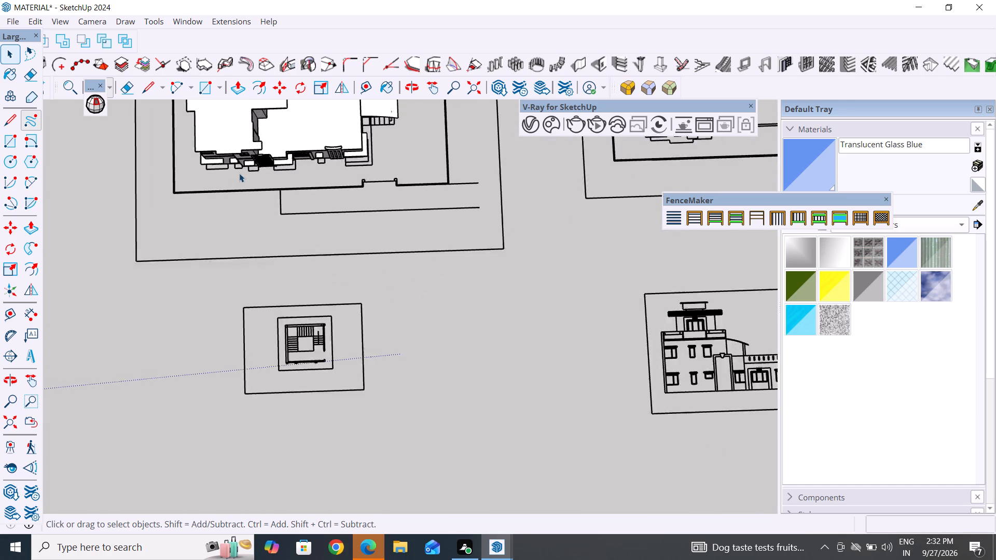
scroll(239, 173, up, 2)
middle_drag(311, 188, 330, 44)
scroll(336, 220, up, 11)
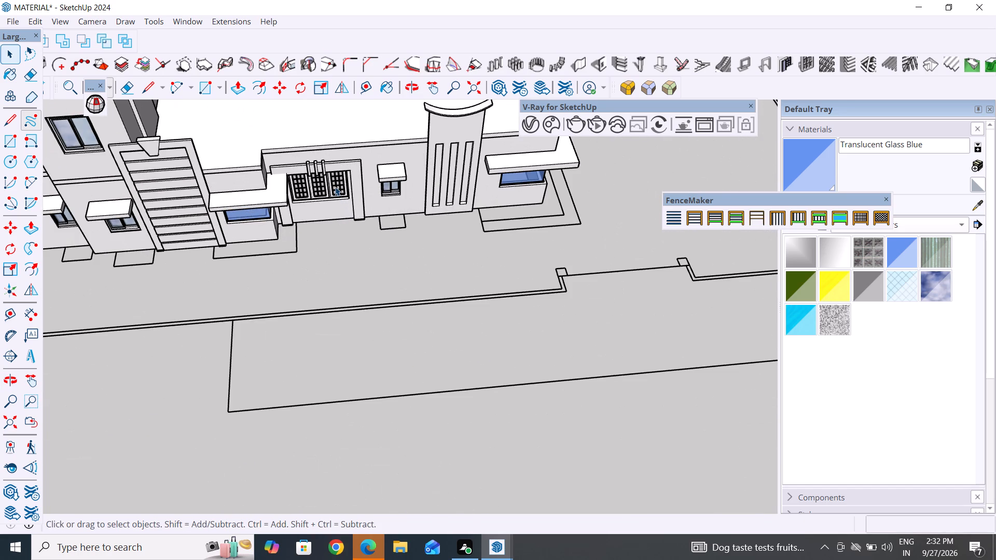
click(335, 187)
key(m)
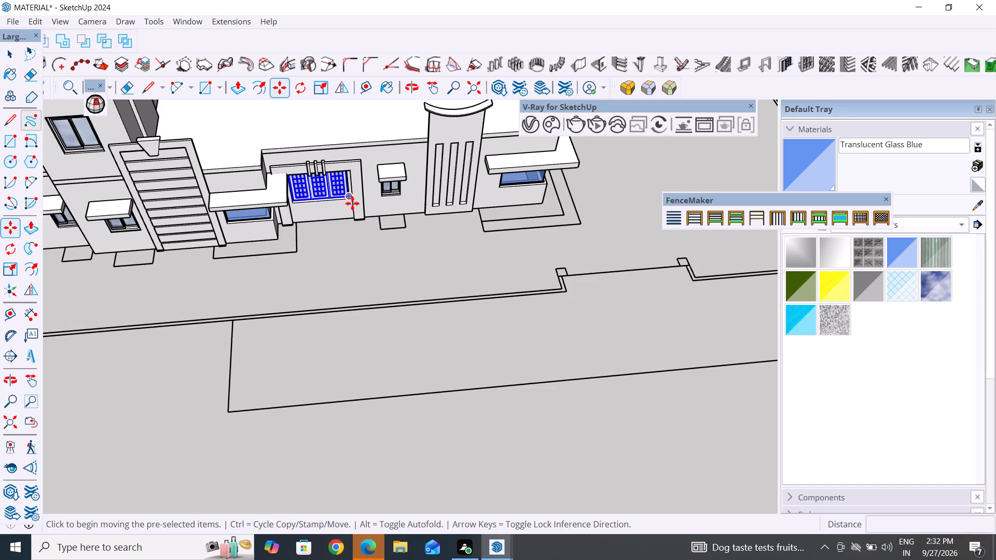
click(347, 199)
scroll(440, 199, down, 6)
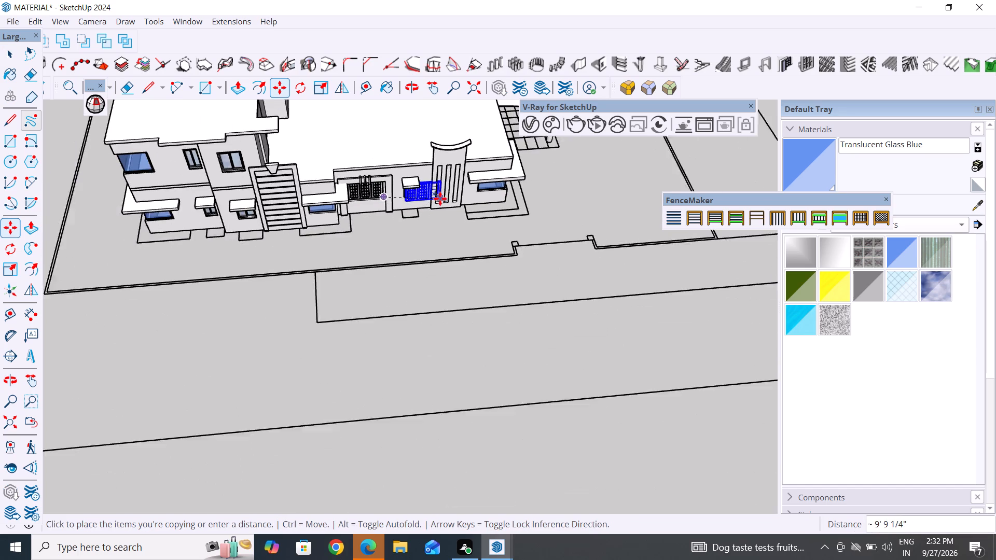
scroll(315, 227, down, 14)
middle_drag(290, 184, 300, 93)
scroll(289, 185, up, 20)
scroll(289, 185, up, 1)
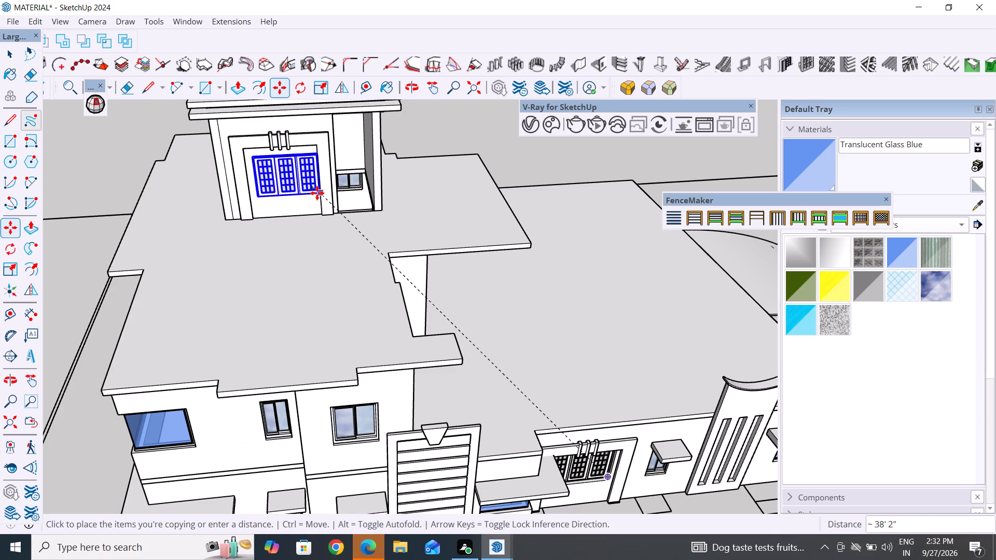
scroll(316, 182, up, 7)
middle_drag(317, 186, 369, 119)
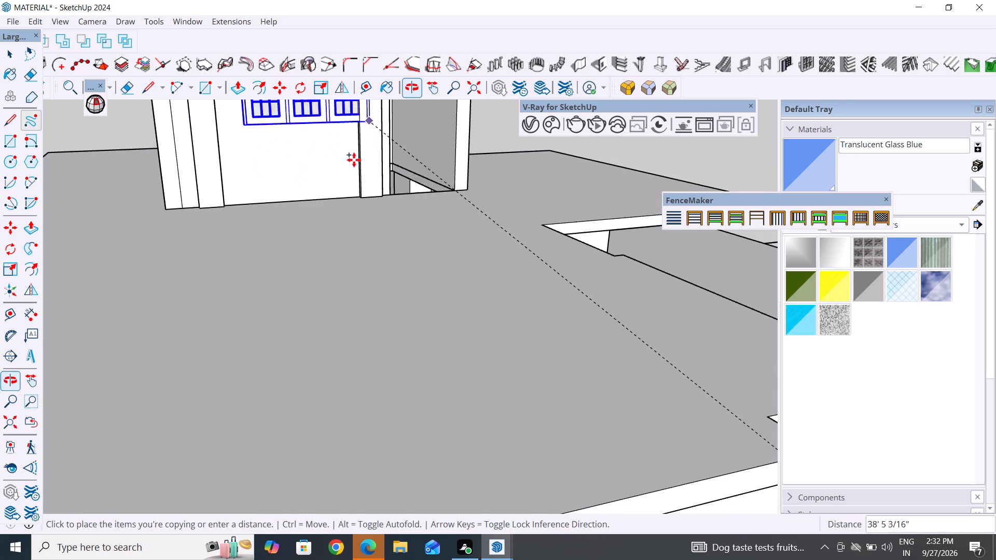
scroll(356, 158, down, 9)
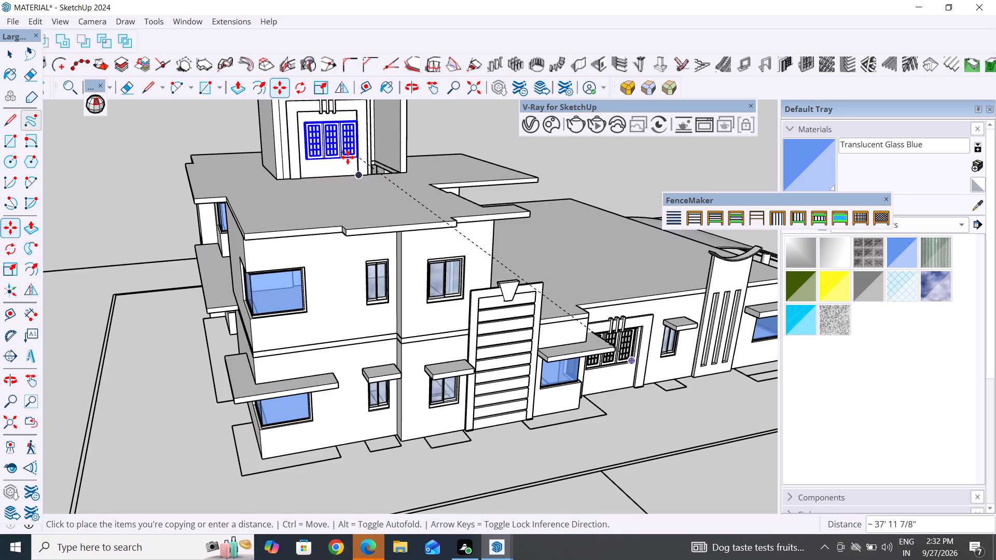
scroll(343, 154, up, 6)
scroll(364, 191, down, 4)
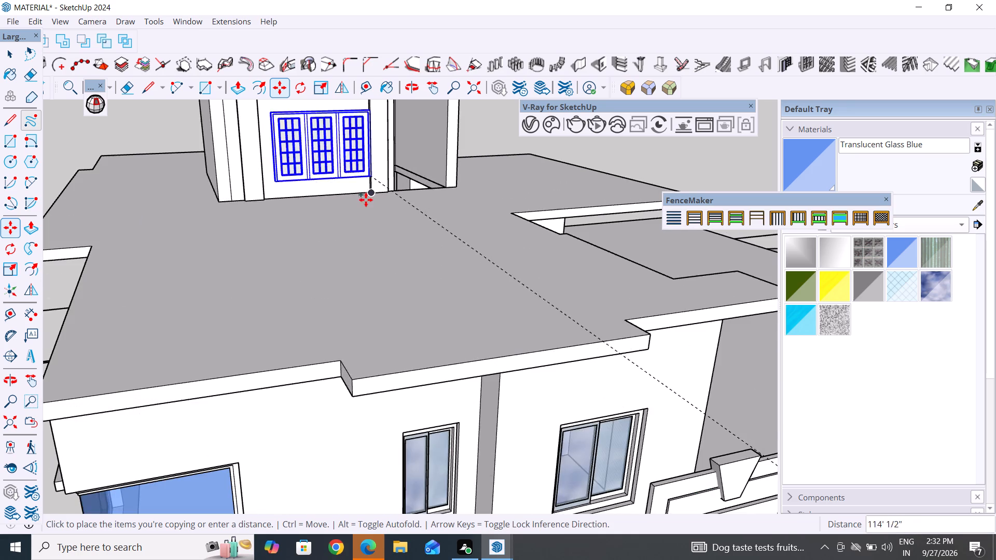
scroll(366, 200, down, 2)
middle_drag(368, 202, 488, 253)
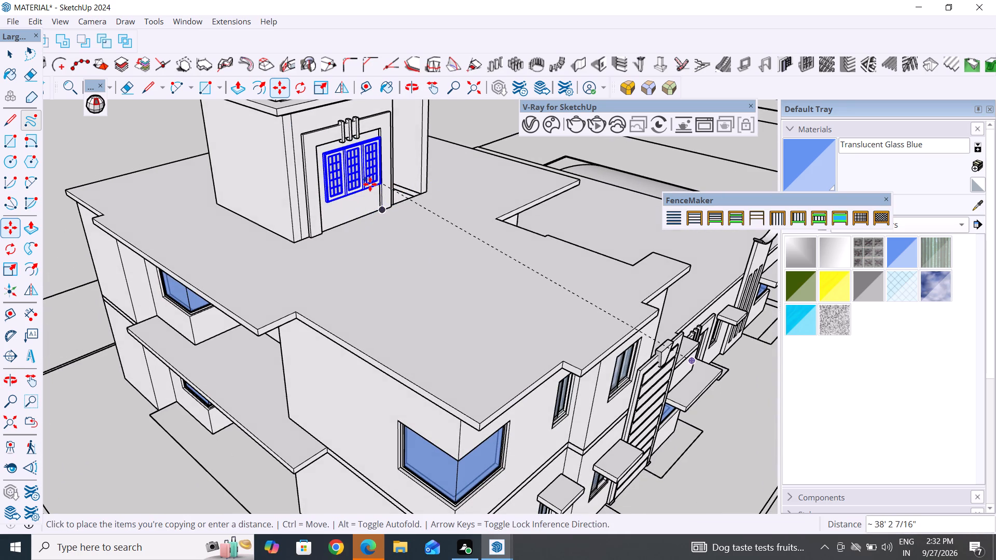
click(370, 184)
Shift the copied grille window about 1" along the tower's front wall, away from the tower's open side.
click(12, 53)
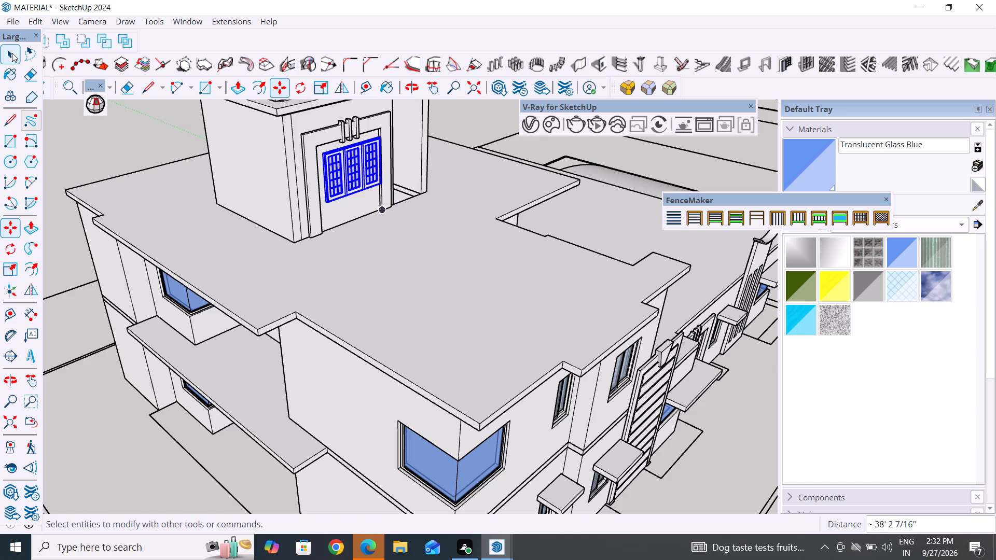
middle_drag(395, 247, 79, 270)
scroll(434, 144, up, 4)
scroll(437, 417, down, 8)
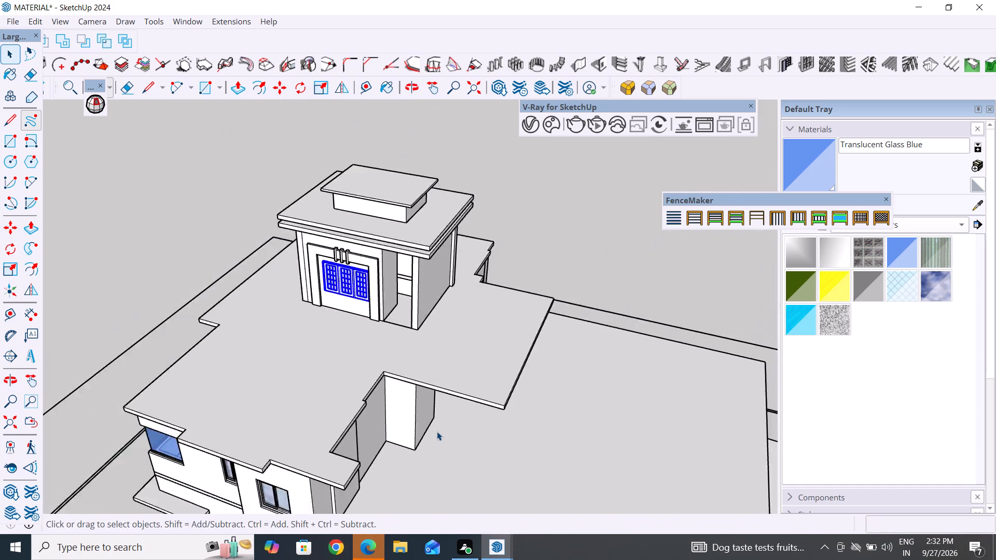
scroll(437, 431, down, 6)
middle_drag(420, 286, 399, 203)
scroll(367, 369, up, 16)
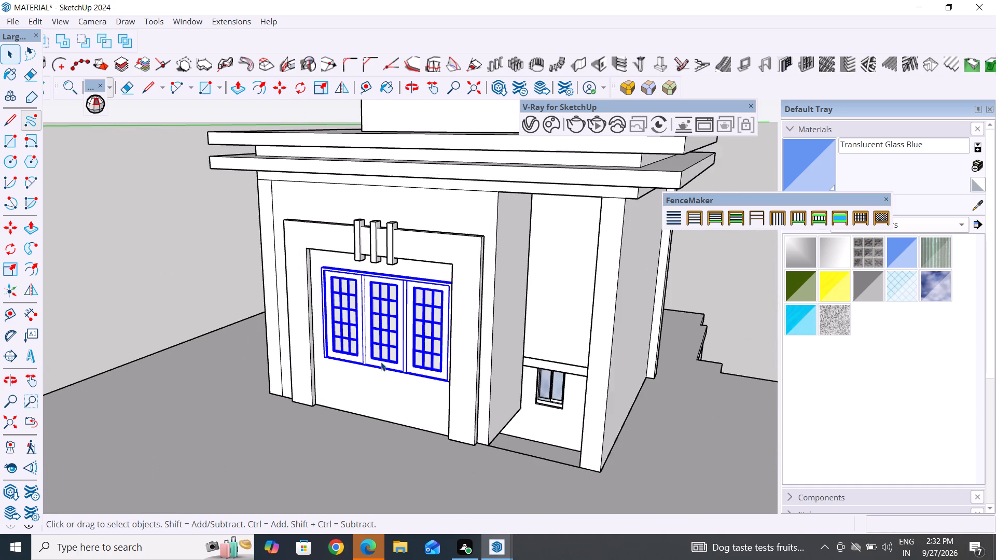
middle_drag(440, 358, 462, 319)
scroll(436, 329, up, 4)
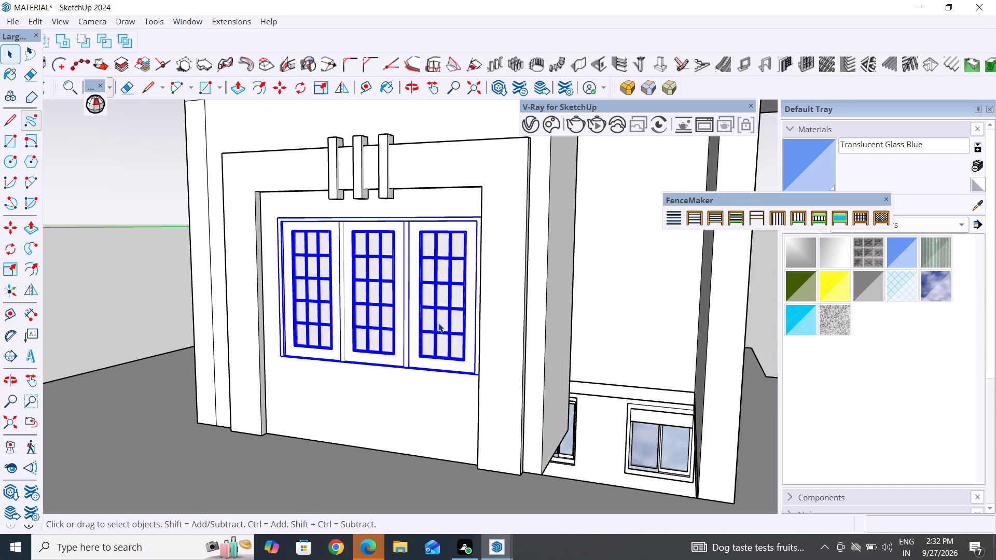
key(m)
scroll(285, 375, up, 4)
click(280, 351)
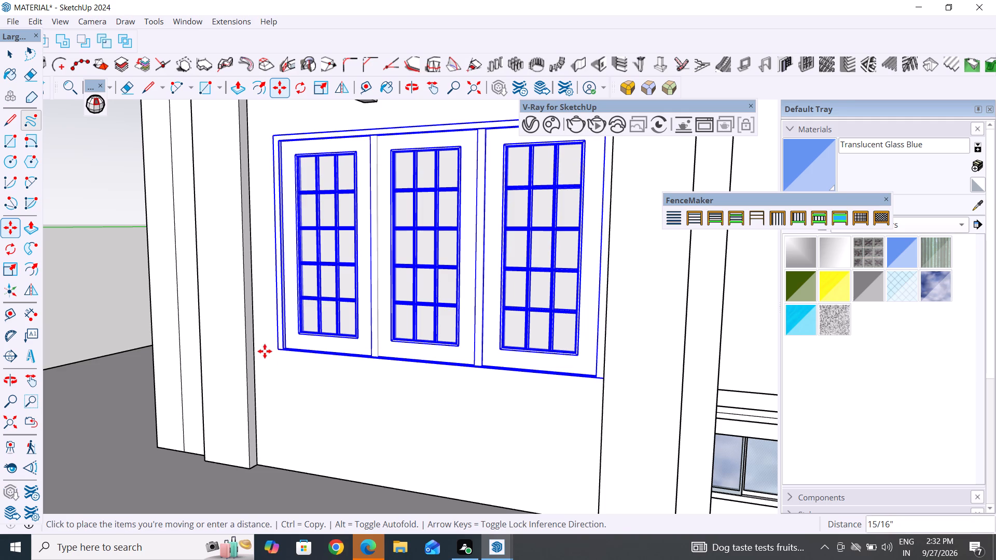
click(261, 352)
Raise the copied grille window 5 3/8" vertically toward the head of the tower's surround.
scroll(449, 424, down, 10)
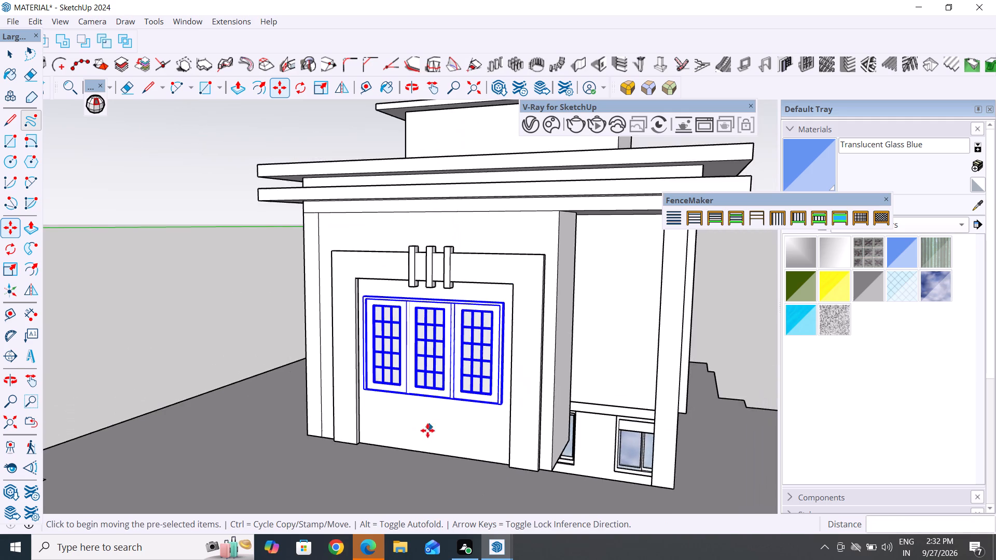
middle_drag(441, 433, 574, 402)
scroll(421, 277, up, 5)
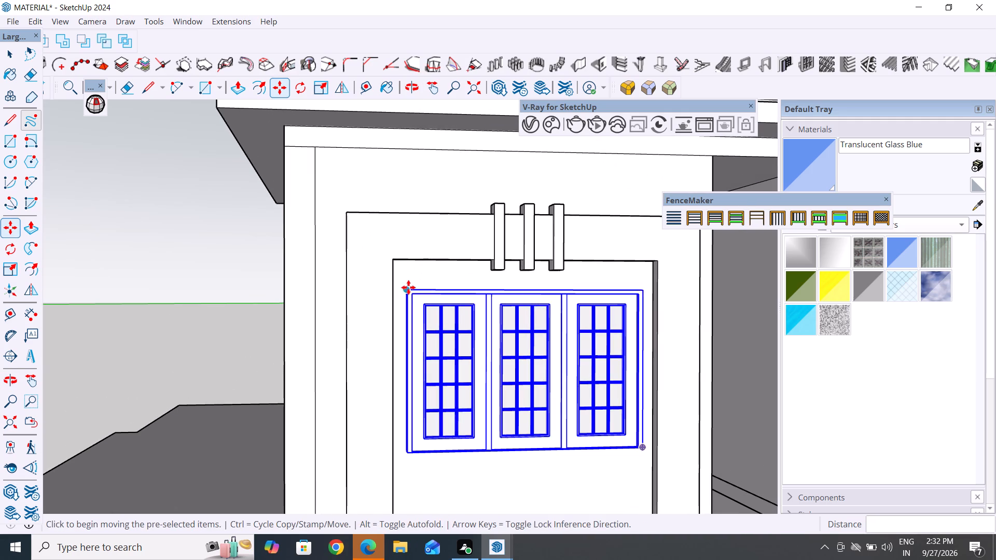
click(407, 289)
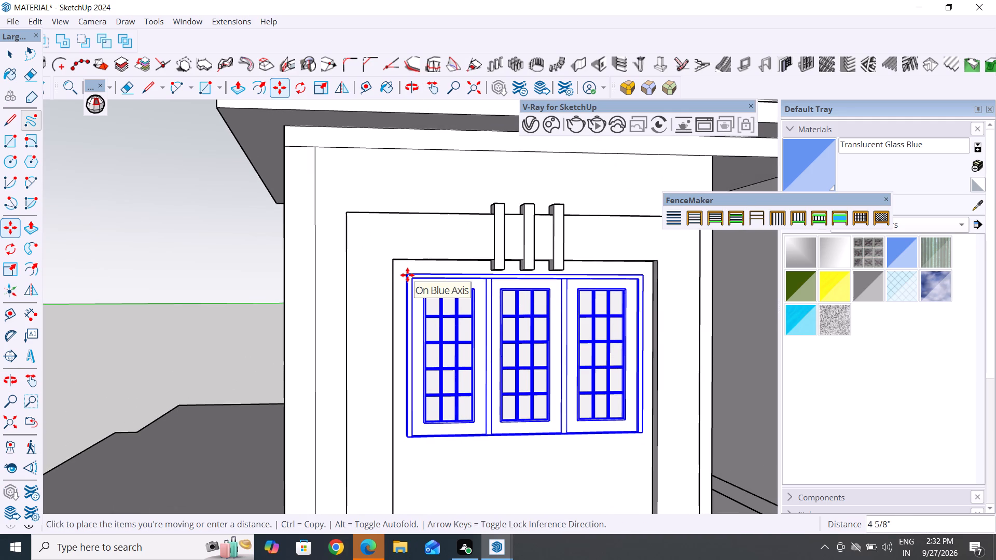
click(407, 272)
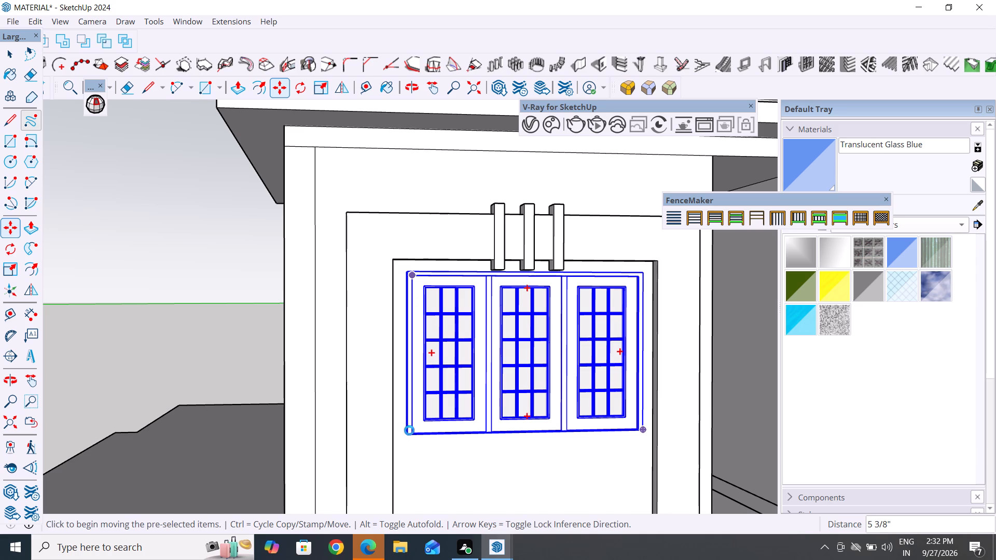
Nudge the grille window another 5/8" along the tower's front wall, away from the open side, to centre it in the surround.
click(409, 436)
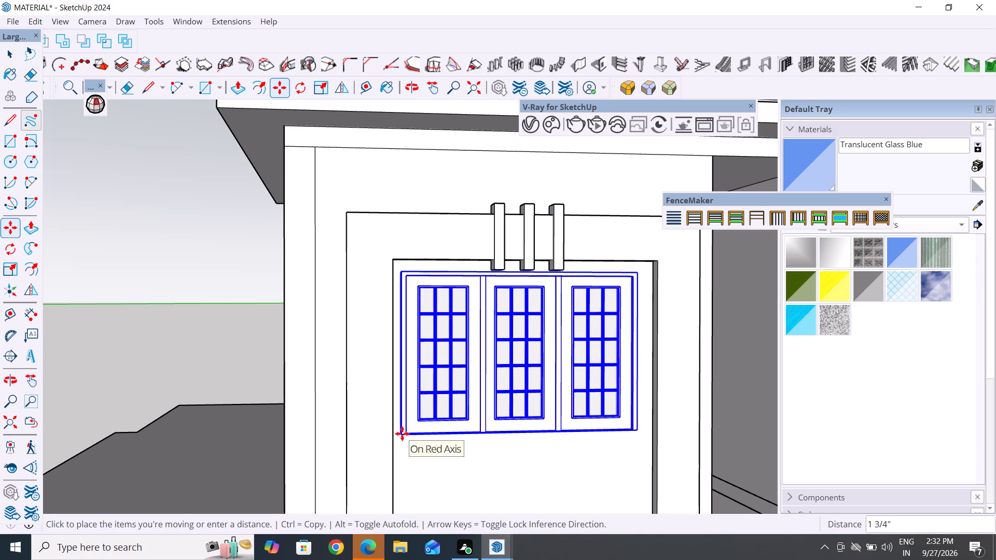
click(405, 433)
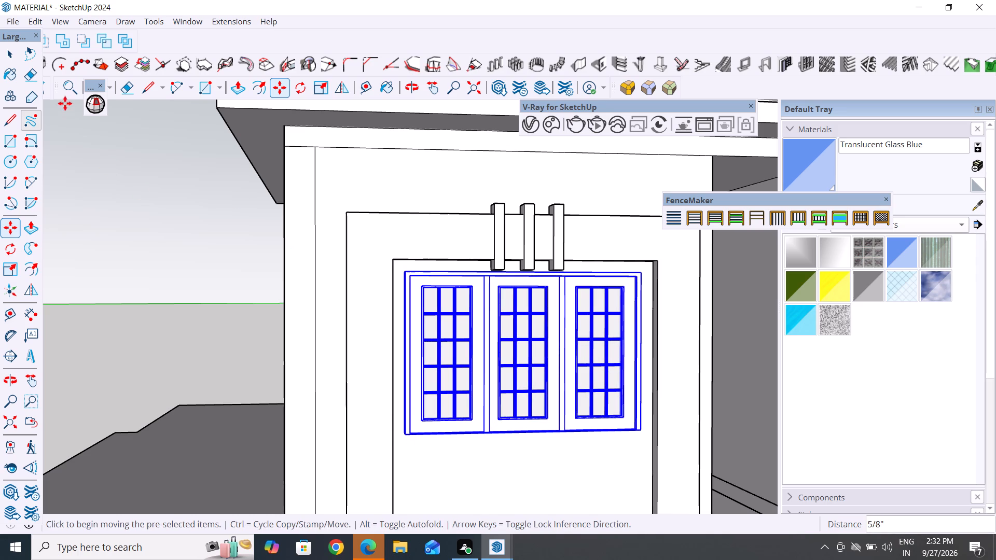
click(11, 59)
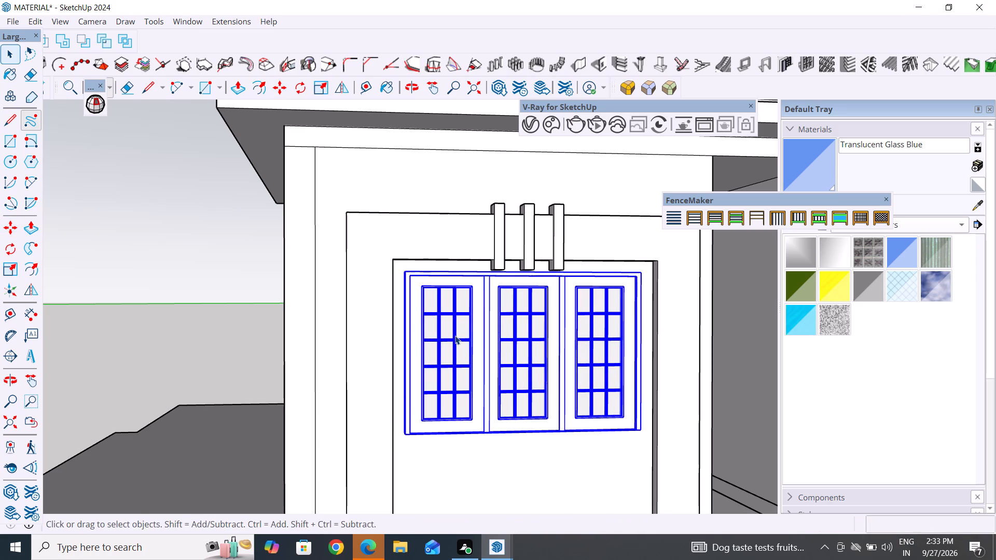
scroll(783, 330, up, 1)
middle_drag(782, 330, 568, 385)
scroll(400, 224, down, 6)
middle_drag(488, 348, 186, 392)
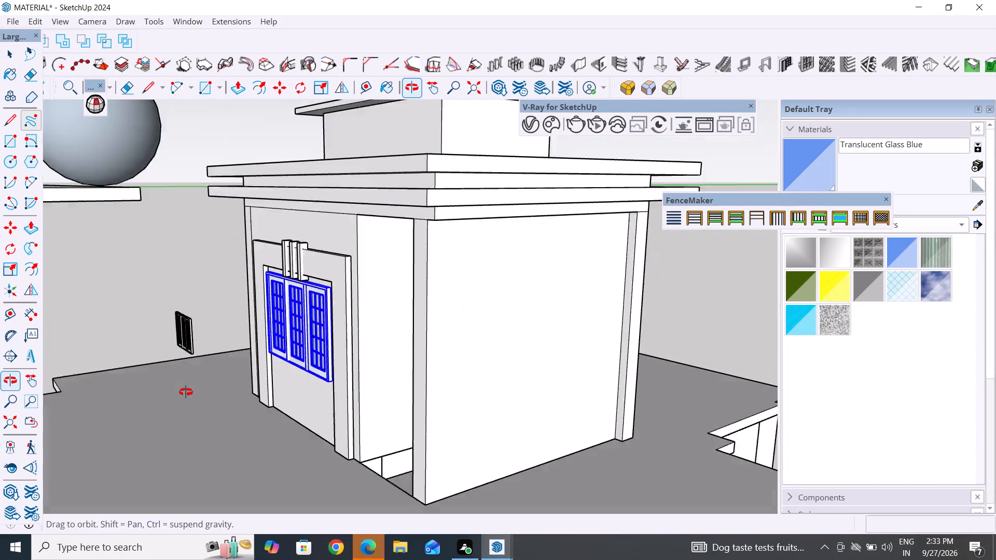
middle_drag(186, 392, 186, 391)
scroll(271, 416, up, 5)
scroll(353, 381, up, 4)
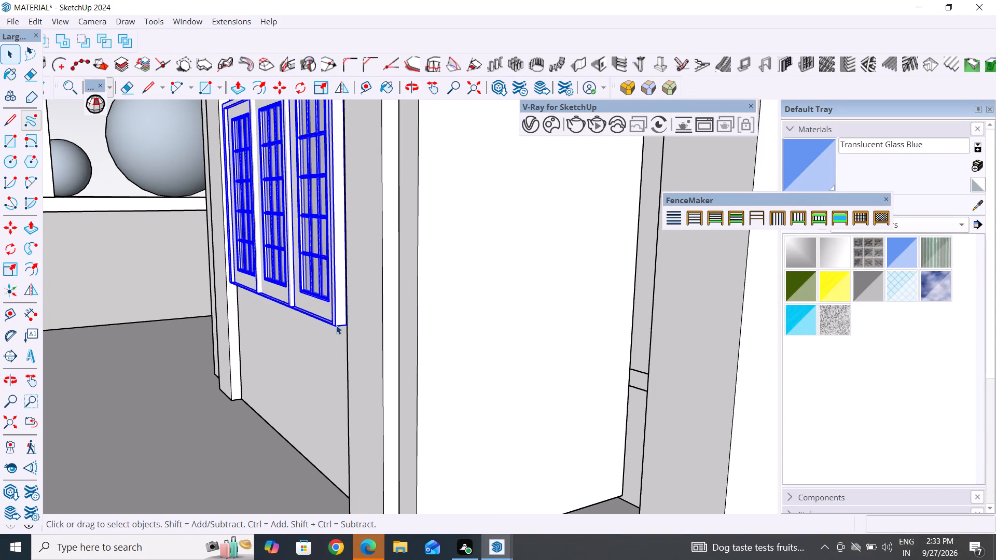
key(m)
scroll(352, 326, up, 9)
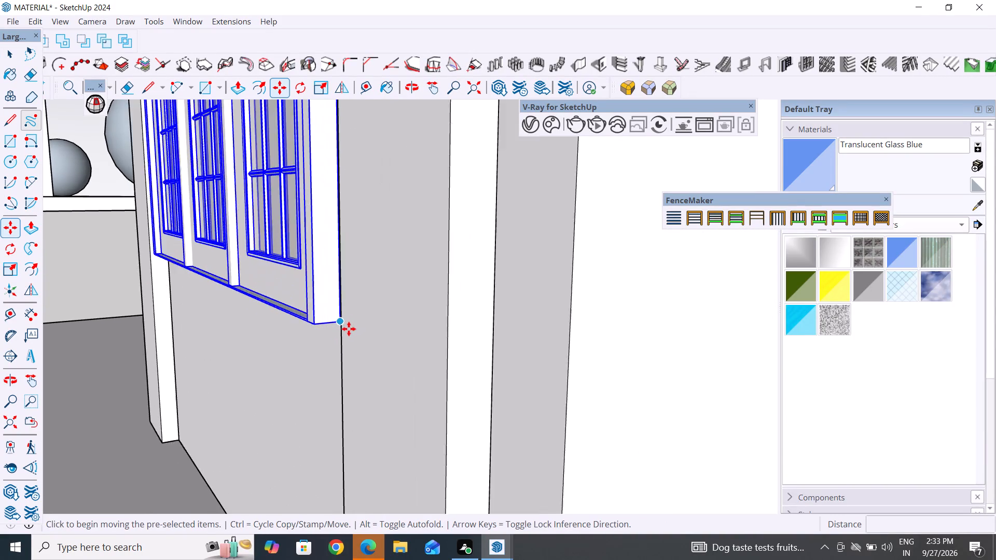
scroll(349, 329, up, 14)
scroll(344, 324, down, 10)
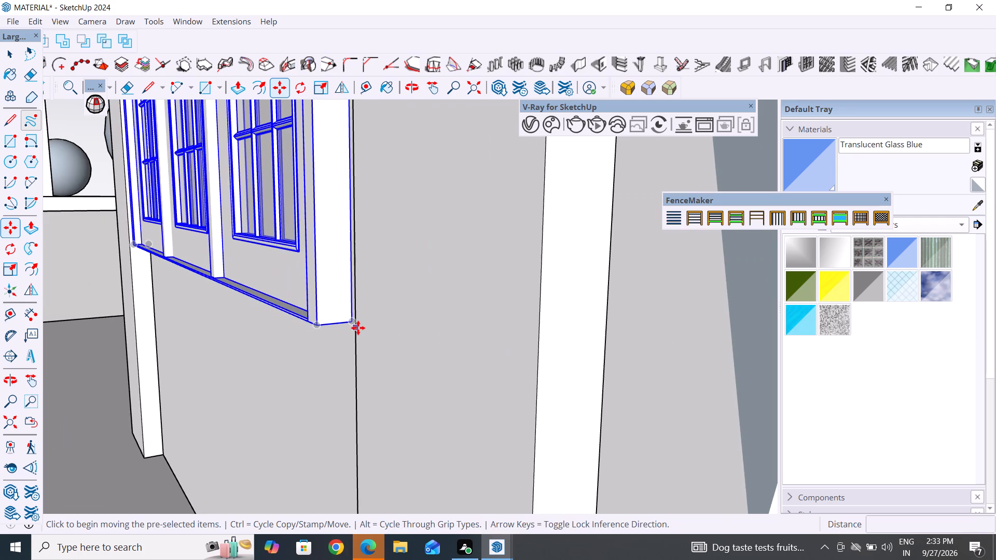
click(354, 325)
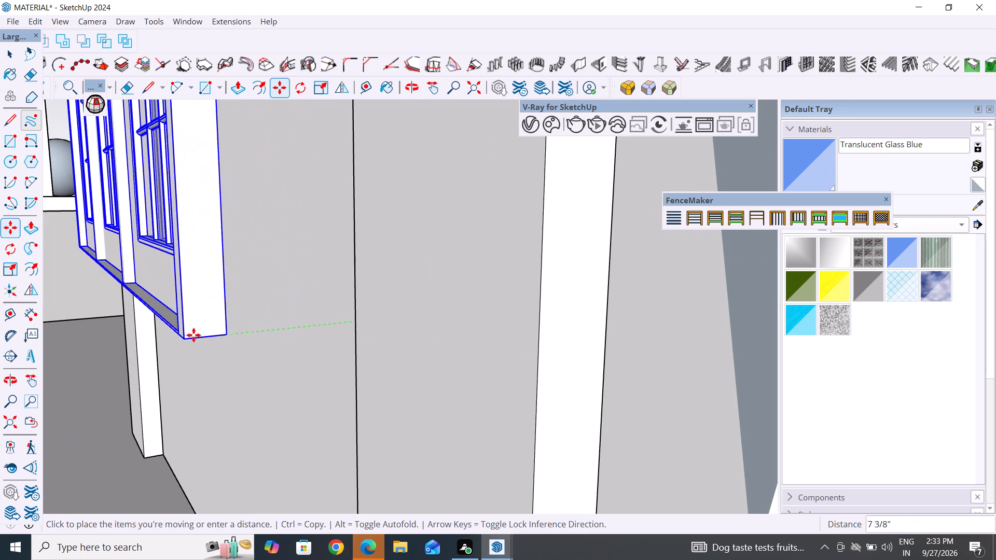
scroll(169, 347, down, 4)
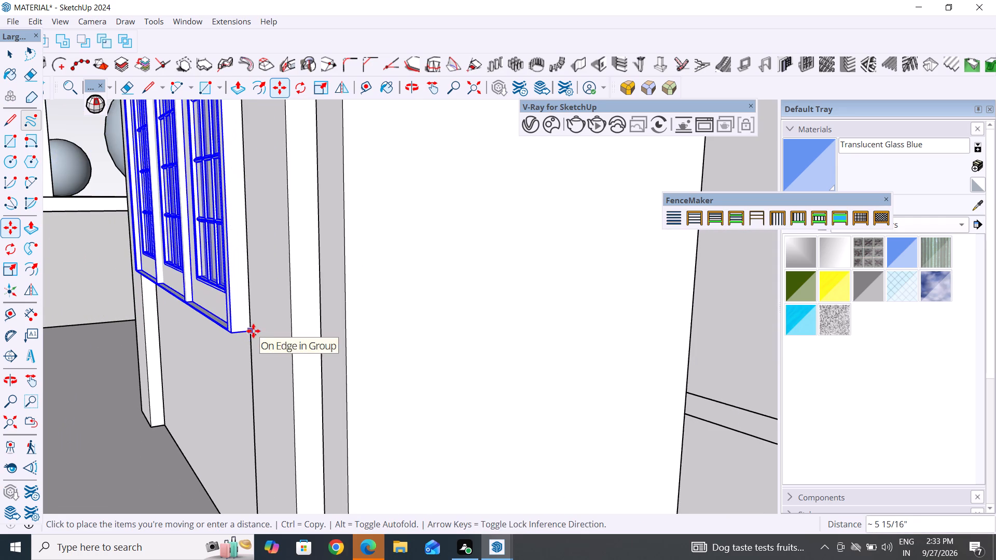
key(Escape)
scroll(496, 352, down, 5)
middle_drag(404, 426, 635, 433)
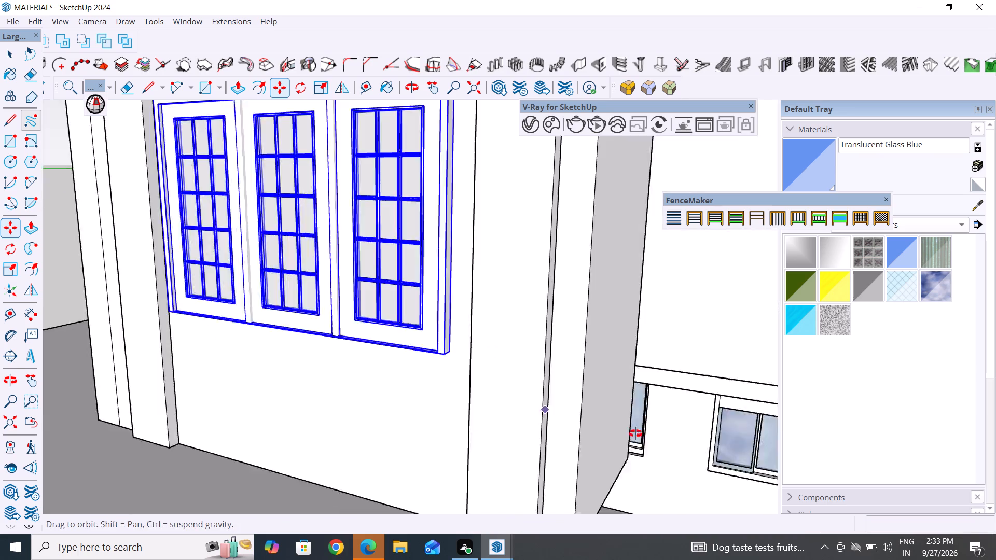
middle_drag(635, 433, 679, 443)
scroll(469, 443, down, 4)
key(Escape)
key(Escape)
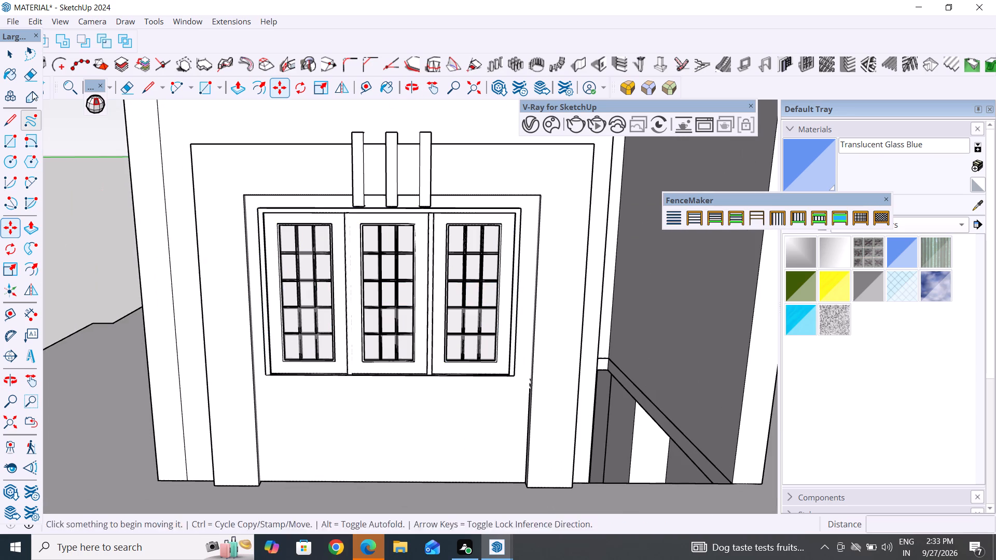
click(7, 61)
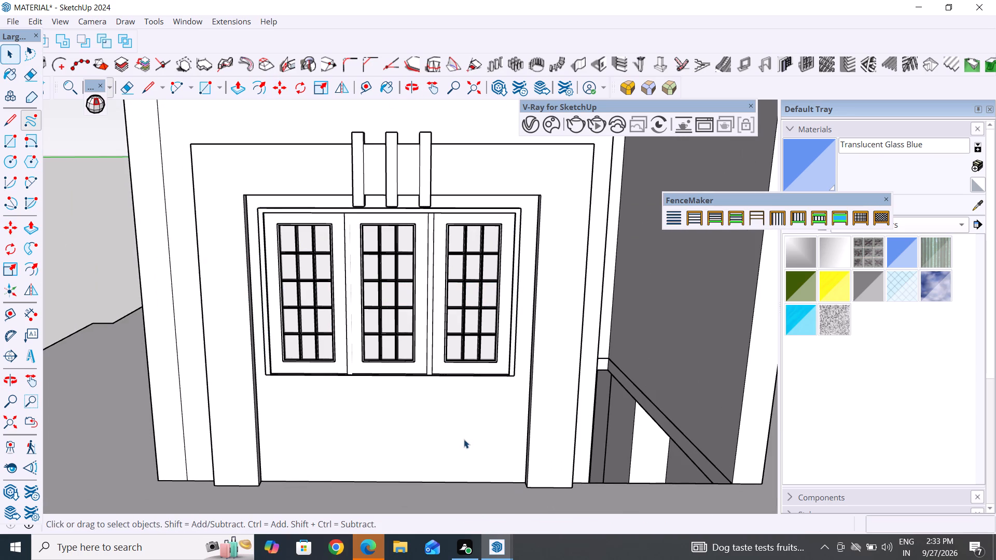
Place a vertical guide 3 3/4" in from the tower surround's inner edge, along the grille window's side farther from the open side.
middle_drag(449, 252, 451, 141)
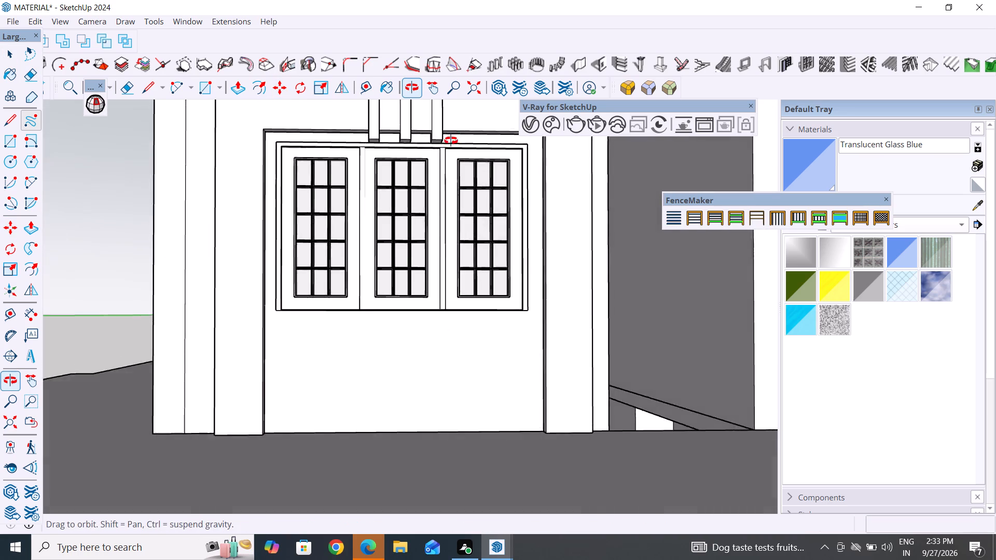
middle_drag(451, 141, 456, 228)
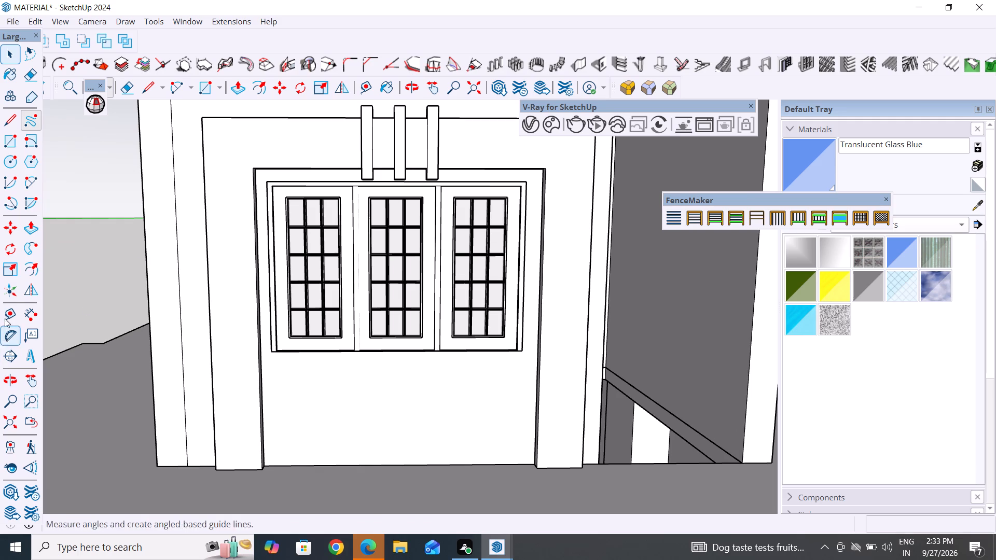
click(6, 313)
scroll(260, 254, up, 15)
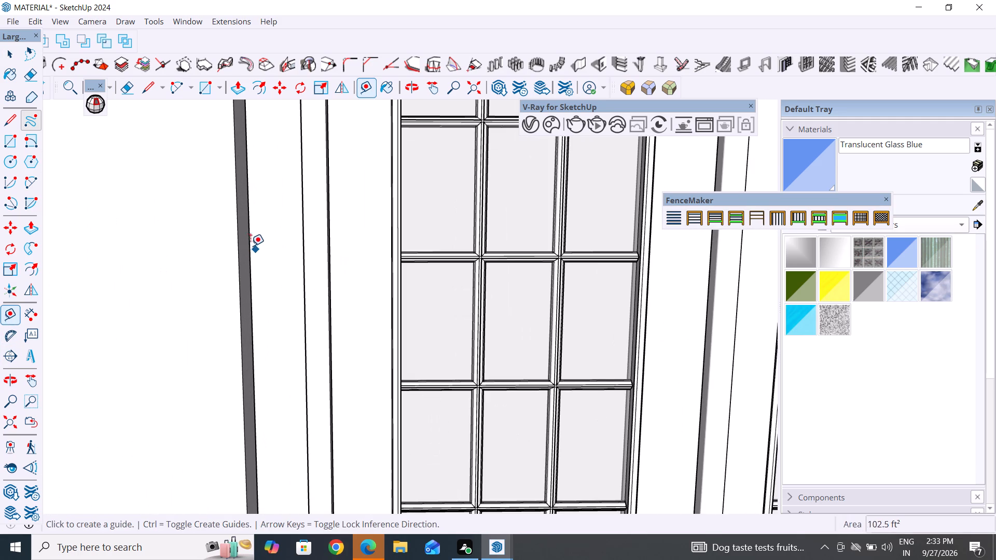
click(247, 243)
middle_drag(324, 255, 515, 330)
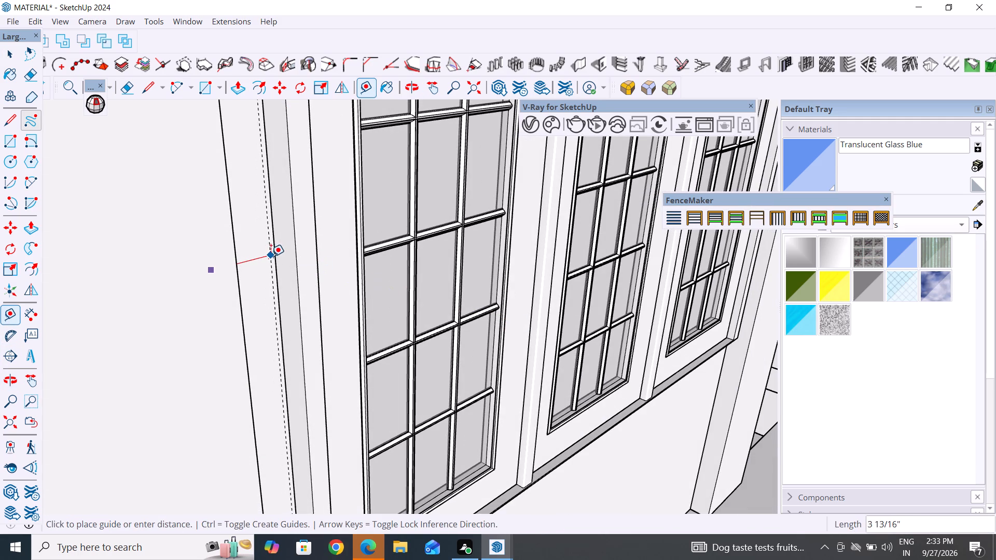
scroll(272, 256, up, 11)
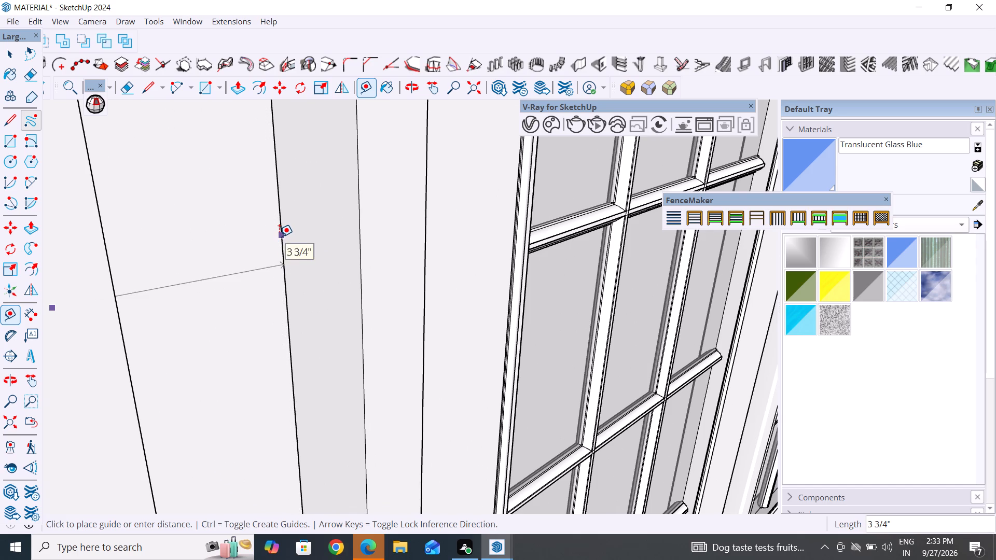
click(279, 236)
Place a vertical guide from the surround's opposite inner edge along the grille window's side nearer the tower's open side.
scroll(229, 259, down, 7)
middle_drag(251, 269, 151, 236)
scroll(216, 190, down, 6)
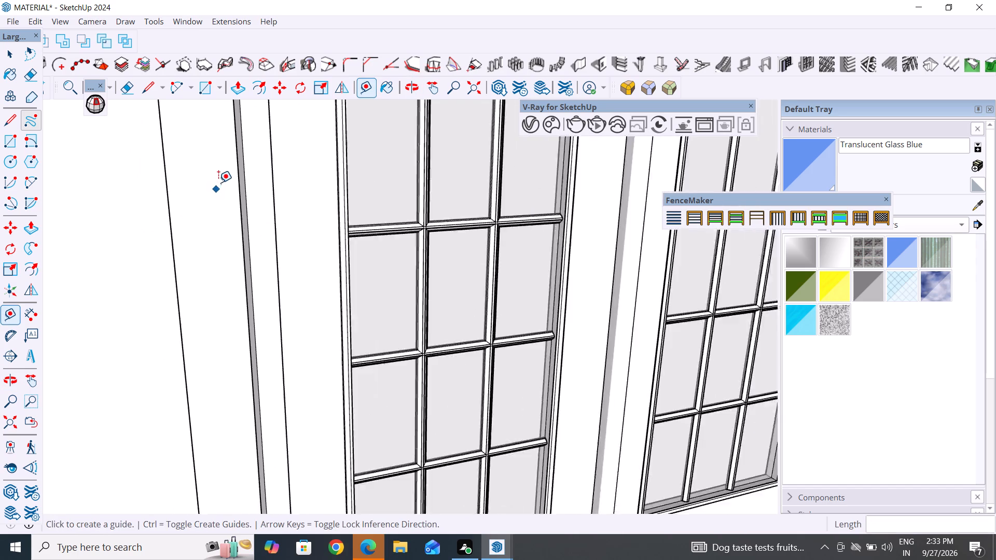
scroll(218, 183, down, 13)
middle_drag(634, 285, 552, 222)
scroll(547, 227, up, 5)
scroll(527, 288, up, 5)
middle_drag(525, 284, 585, 198)
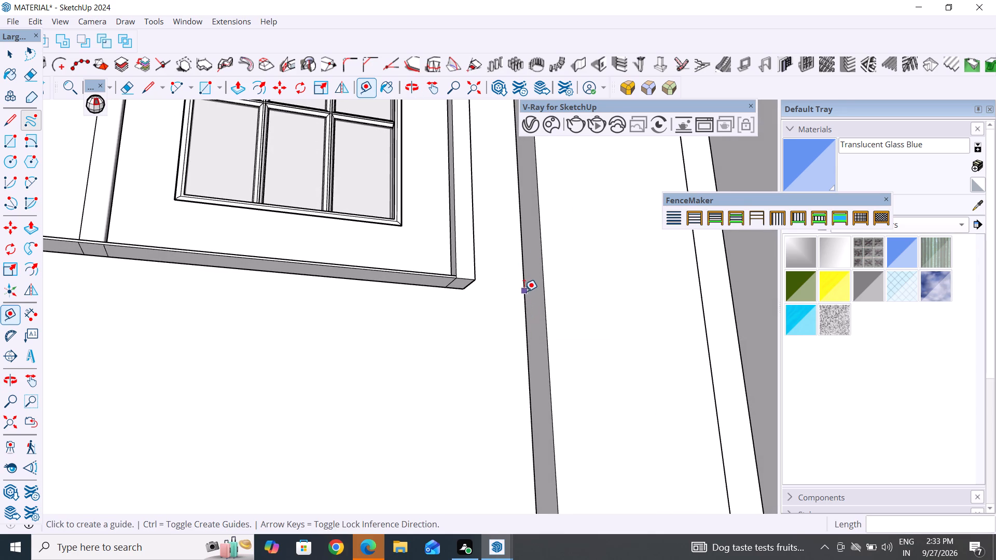
click(524, 291)
click(460, 291)
scroll(543, 316, down, 5)
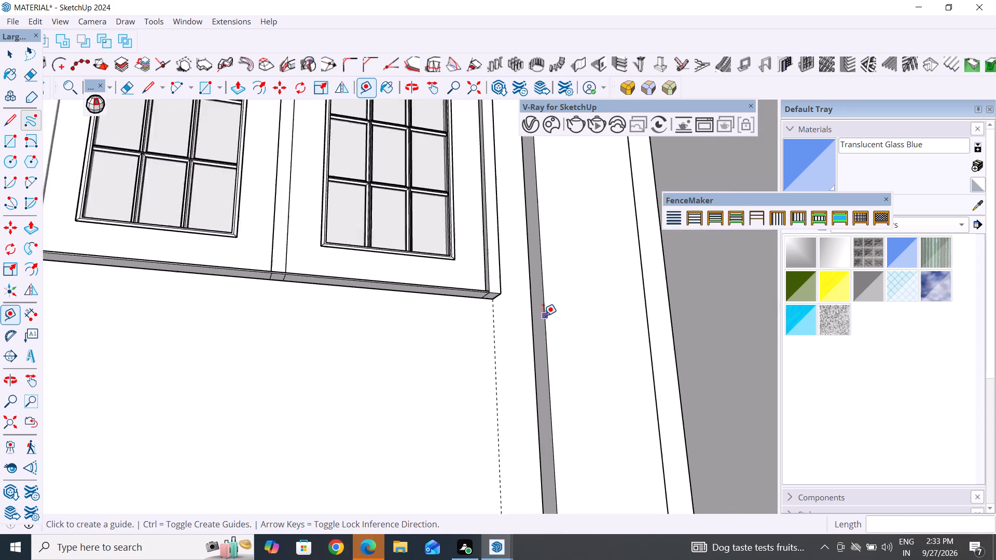
Place a horizontal guide from the tower wall's base edge up to the grille window's bottom corner.
scroll(543, 316, down, 20)
scroll(543, 316, down, 17)
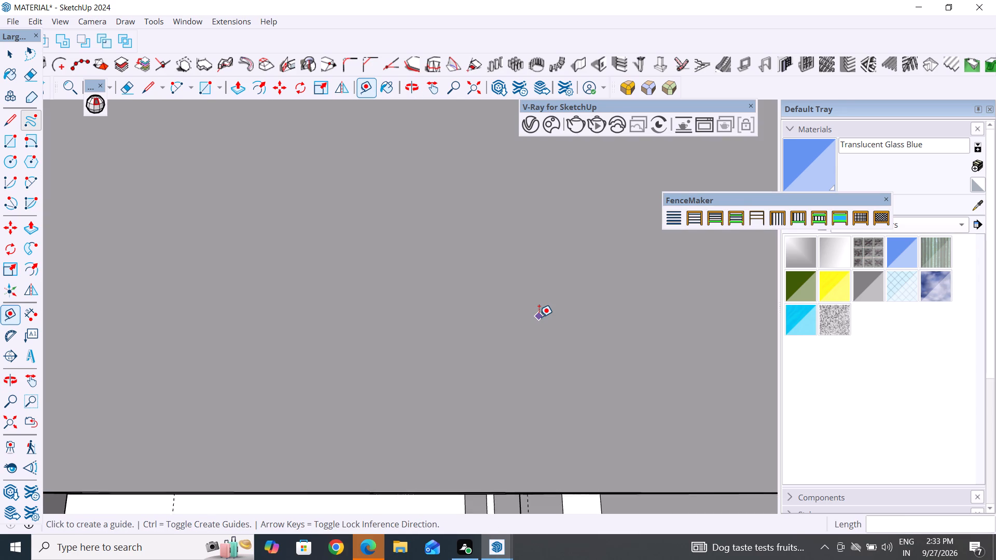
scroll(539, 317, down, 15)
middle_drag(540, 311, 512, 431)
scroll(436, 248, down, 2)
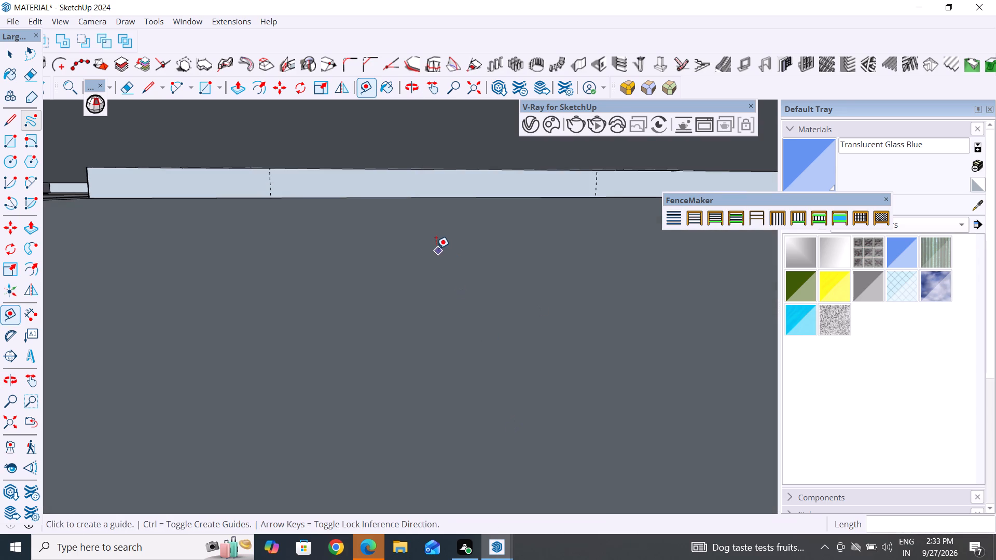
scroll(436, 248, down, 12)
scroll(433, 243, down, 20)
scroll(433, 243, down, 7)
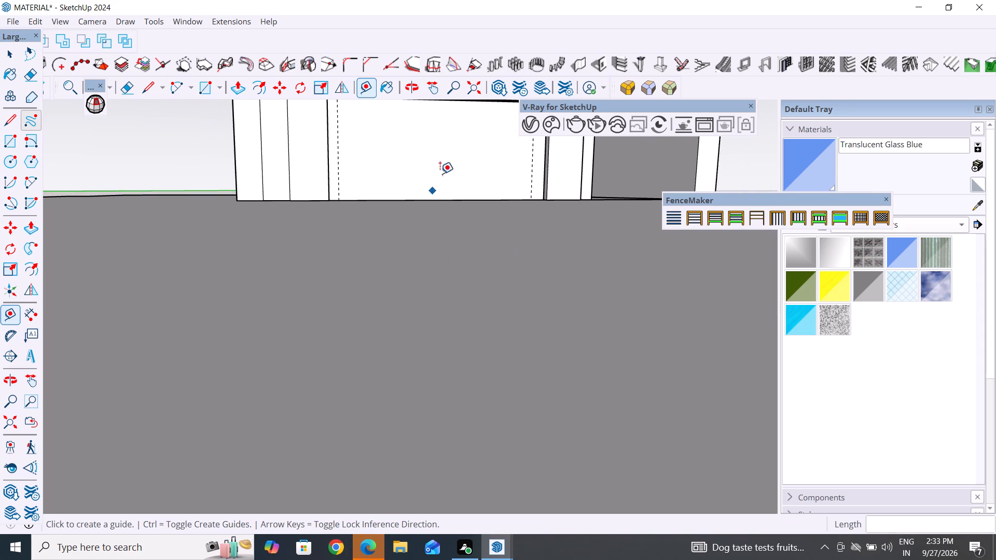
scroll(407, 210, down, 18)
scroll(437, 132, up, 11)
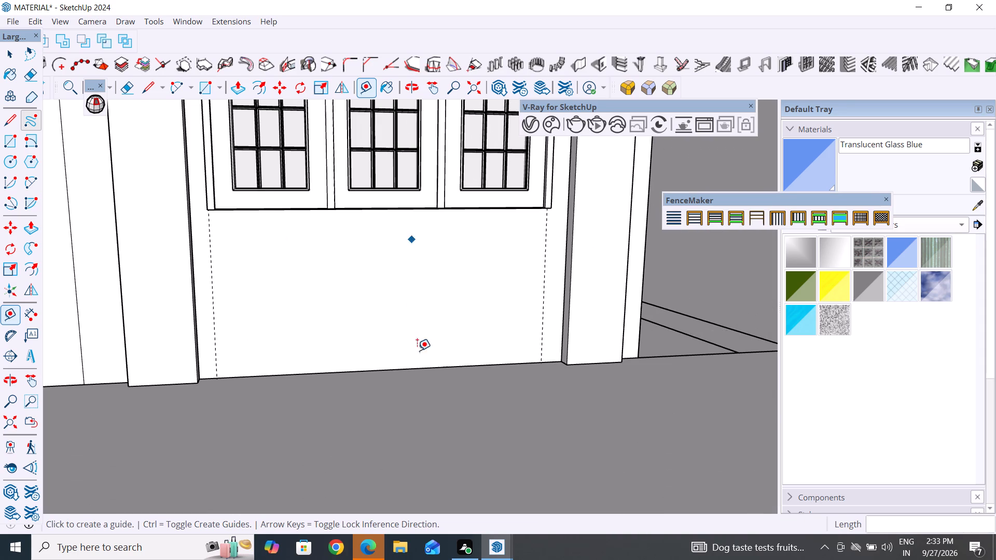
click(419, 370)
middle_drag(348, 248, 504, 219)
scroll(363, 181, up, 15)
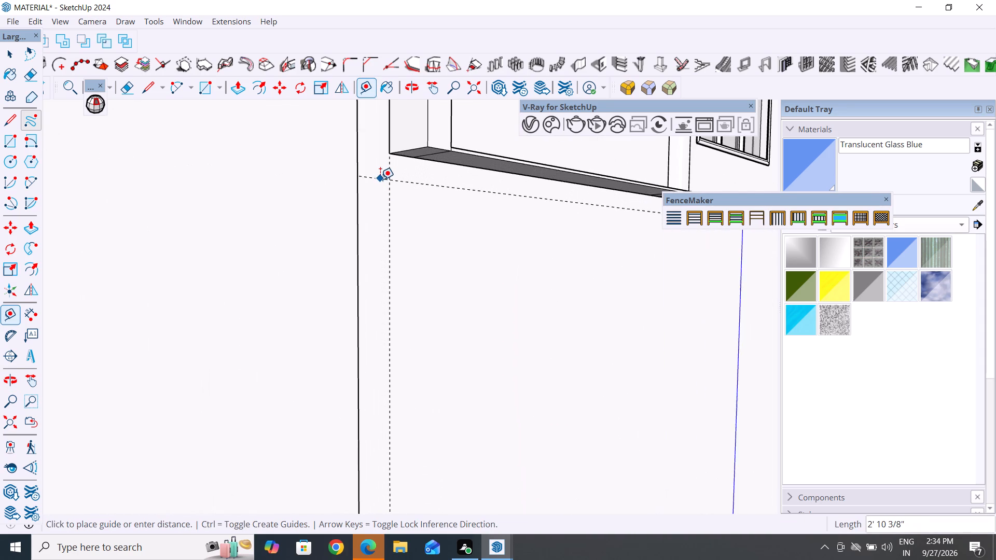
click(393, 152)
Place a horizontal guide about 3 3/4" below the surround's head, level with the grille window's top corner.
scroll(361, 278, down, 16)
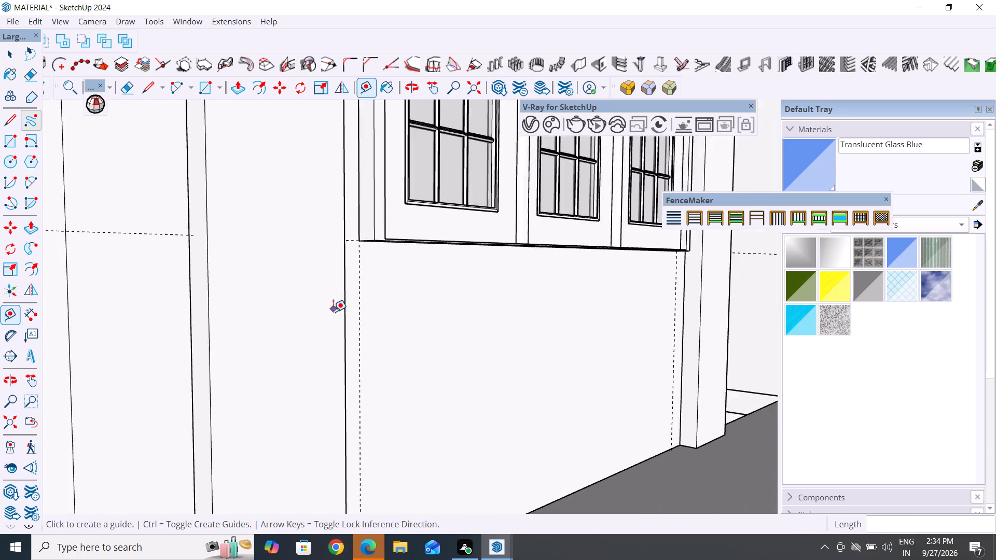
scroll(333, 312, down, 14)
middle_drag(487, 305, 338, 331)
scroll(287, 139, up, 4)
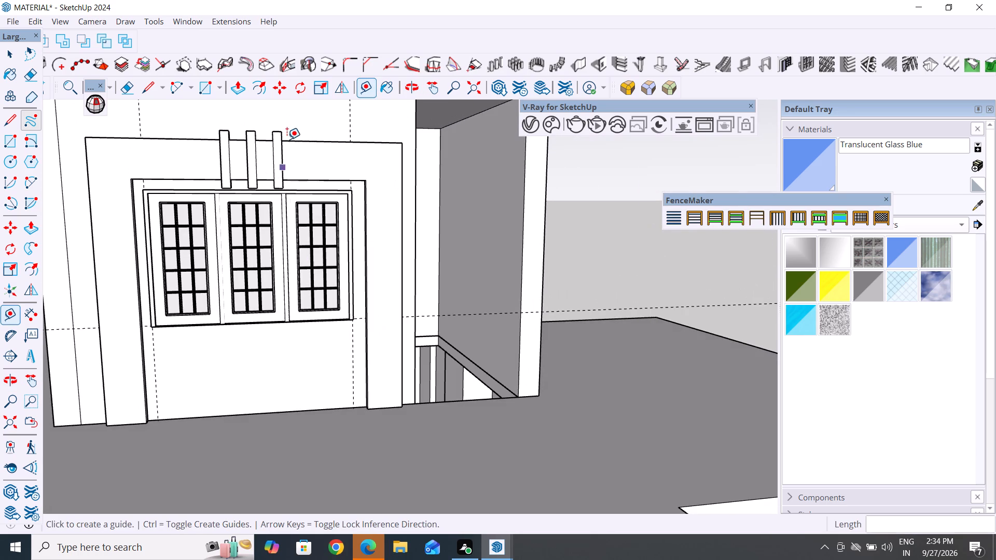
scroll(287, 139, up, 2)
scroll(313, 219, up, 11)
middle_drag(322, 208, 445, 175)
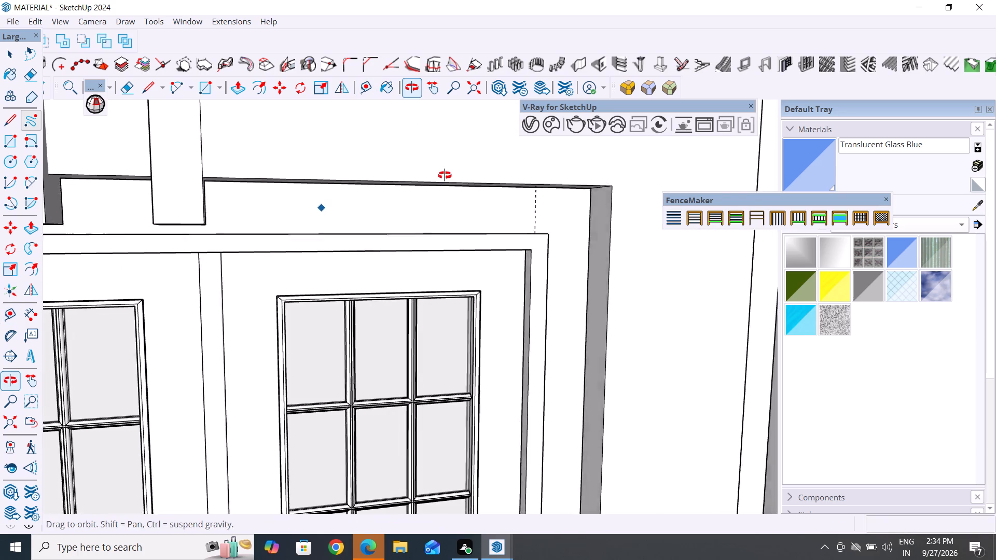
middle_drag(445, 175, 455, 174)
scroll(446, 207, up, 8)
click(475, 181)
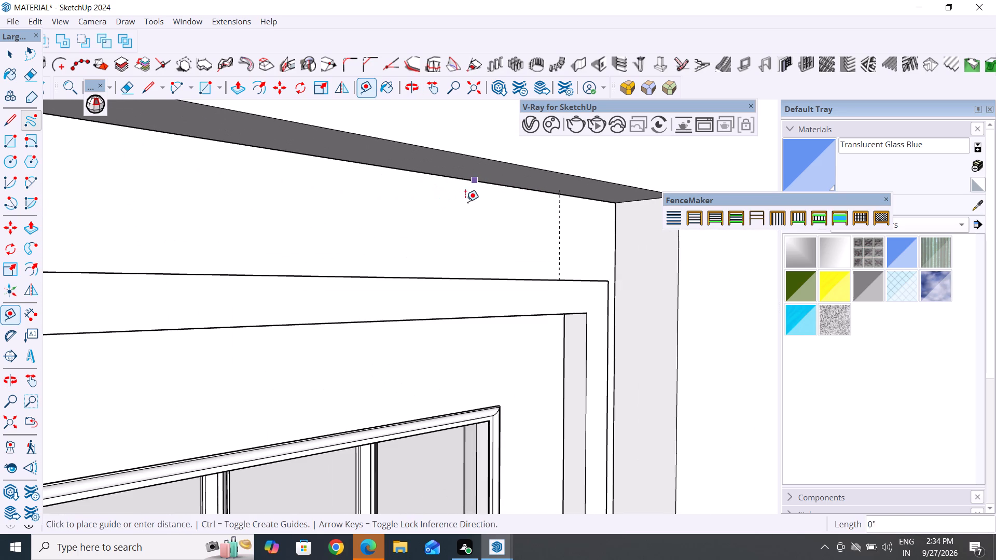
middle_drag(452, 264, 380, 390)
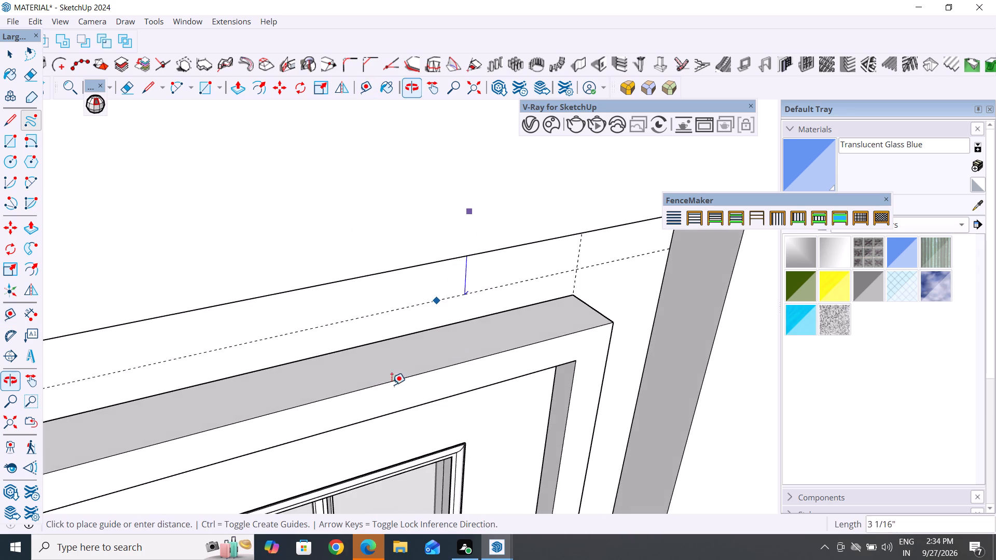
click(575, 296)
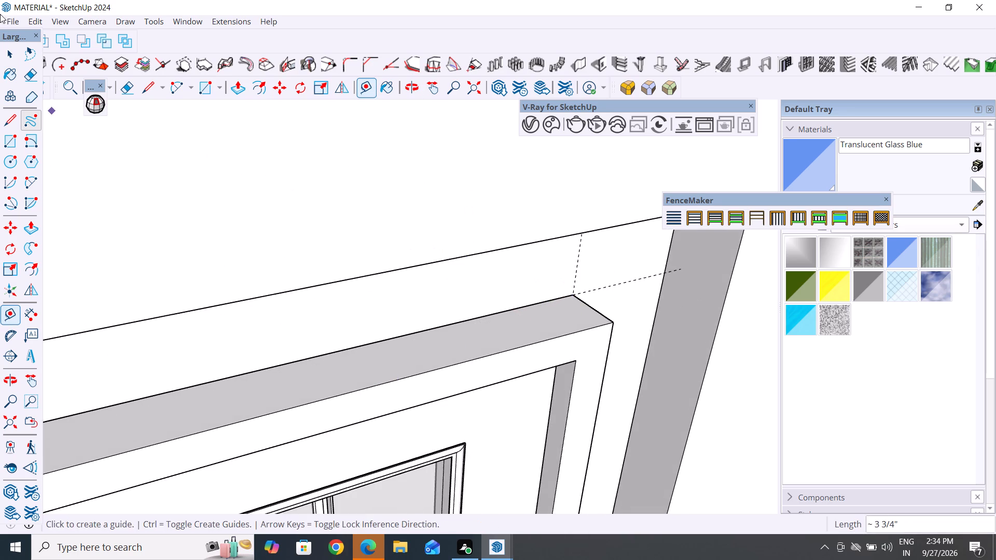
Hide the grille window in the tower's surround, leaving the guides around its outline.
click(12, 57)
scroll(450, 244, down, 7)
click(450, 318)
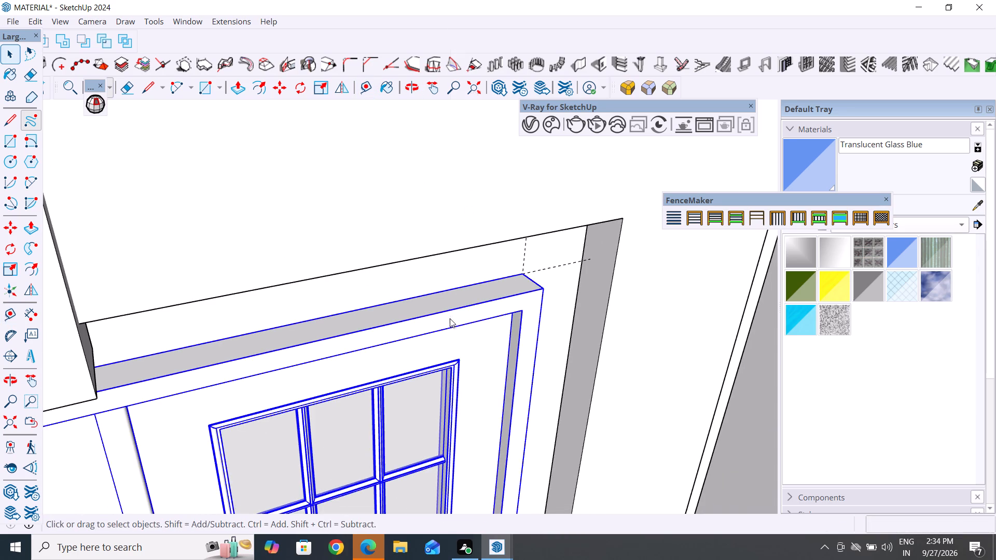
right_click(450, 318)
click(492, 43)
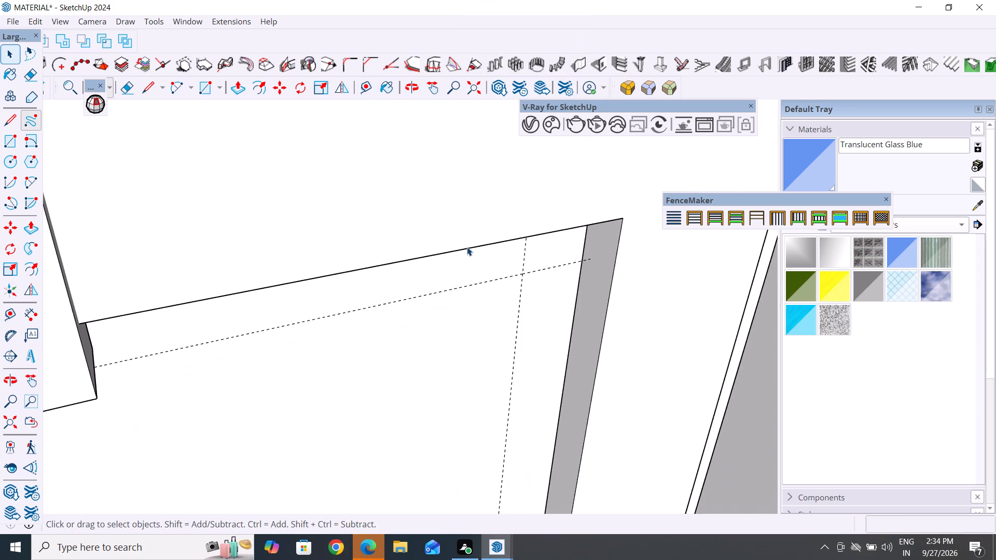
Draw a rectangle about 6' by 4' on the tower's front wall between the guide intersections marking the window outline.
scroll(467, 243, down, 13)
middle_drag(389, 386, 328, 334)
scroll(483, 344, down, 8)
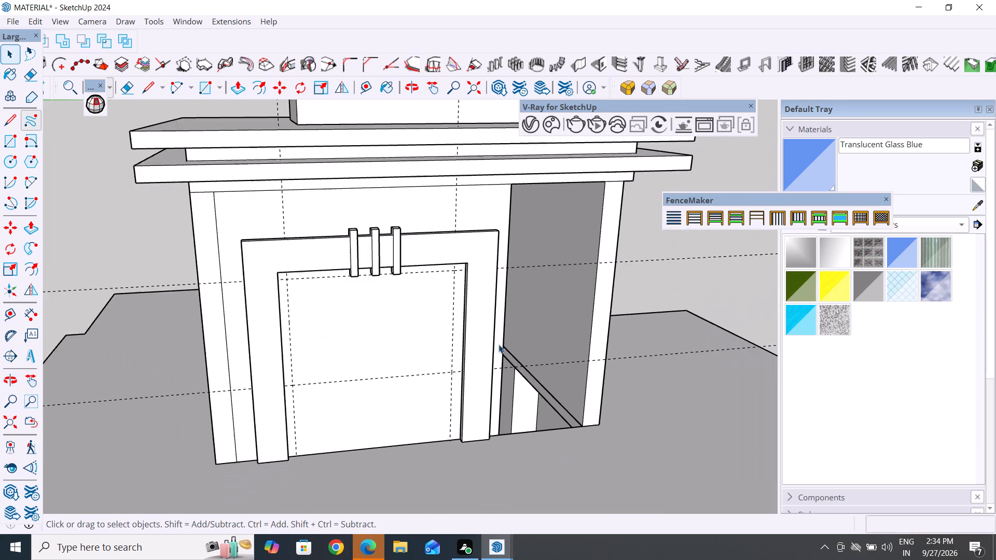
scroll(499, 344, down, 2)
middle_drag(389, 376, 347, 345)
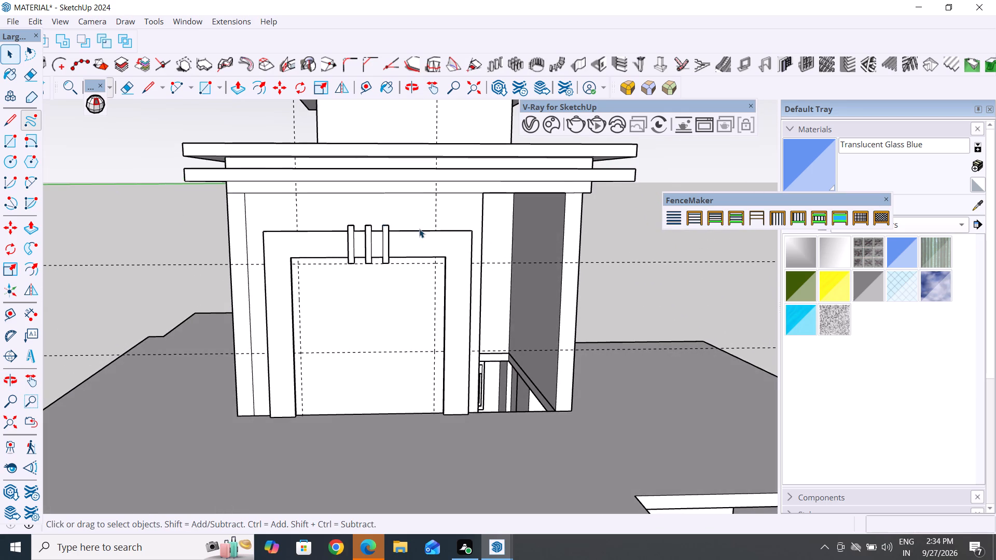
scroll(419, 229, up, 4)
middle_drag(357, 283, 366, 200)
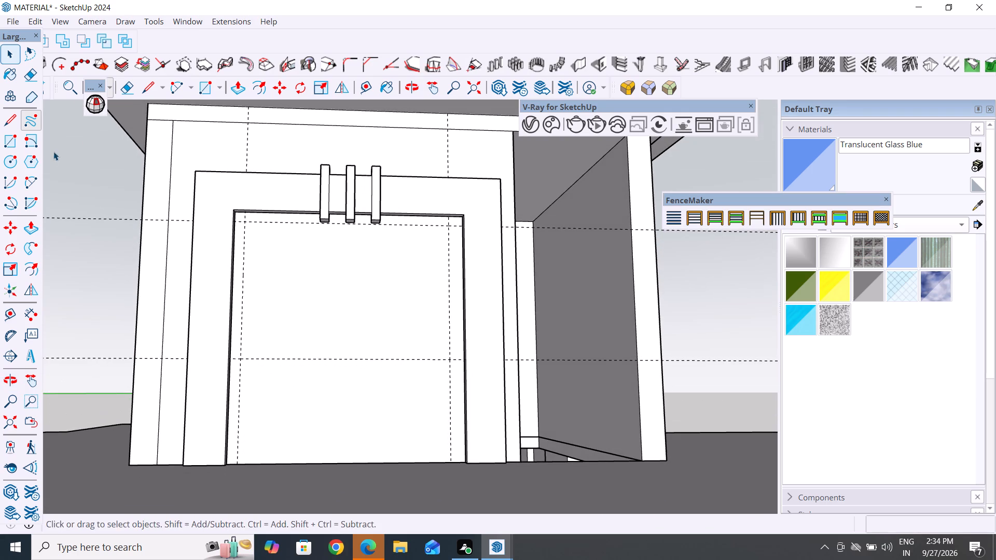
click(13, 139)
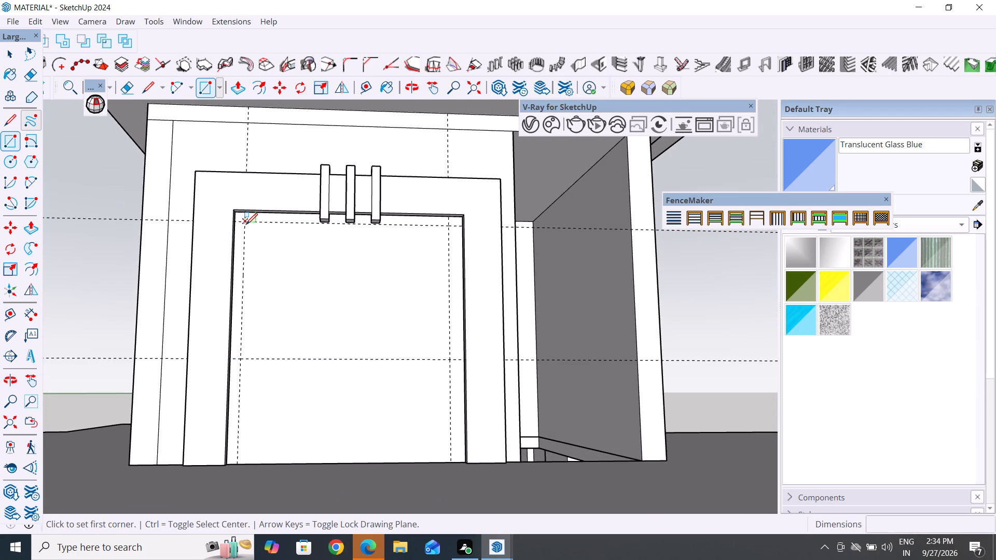
click(246, 225)
click(451, 360)
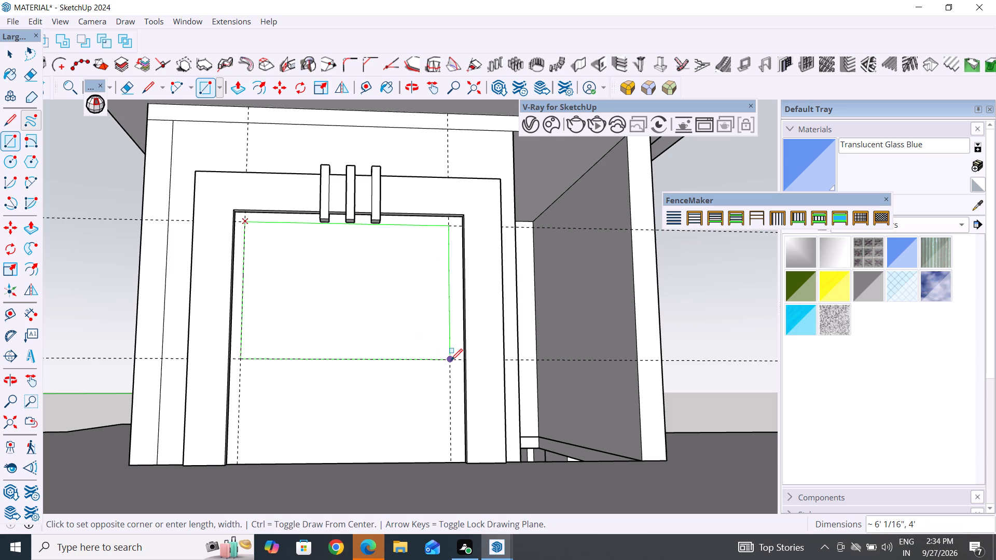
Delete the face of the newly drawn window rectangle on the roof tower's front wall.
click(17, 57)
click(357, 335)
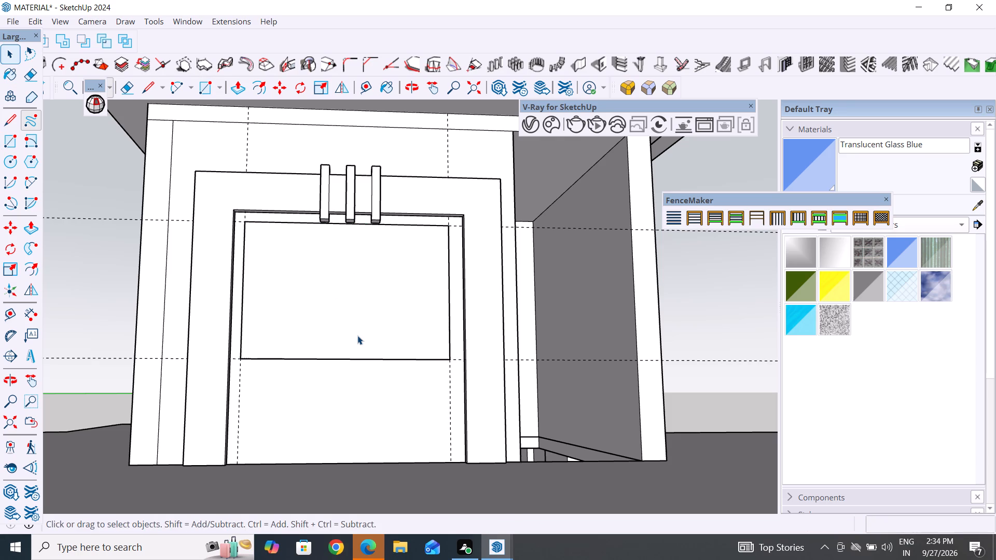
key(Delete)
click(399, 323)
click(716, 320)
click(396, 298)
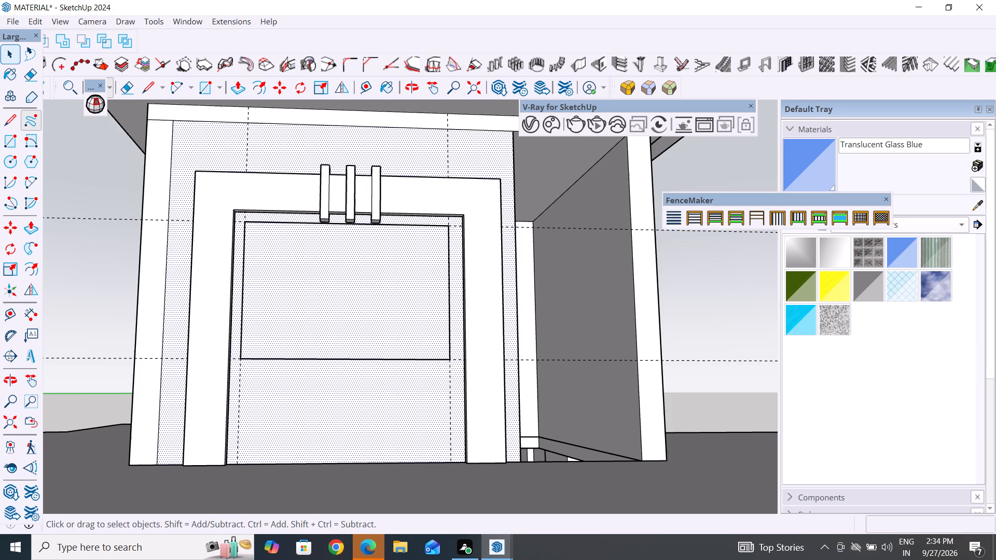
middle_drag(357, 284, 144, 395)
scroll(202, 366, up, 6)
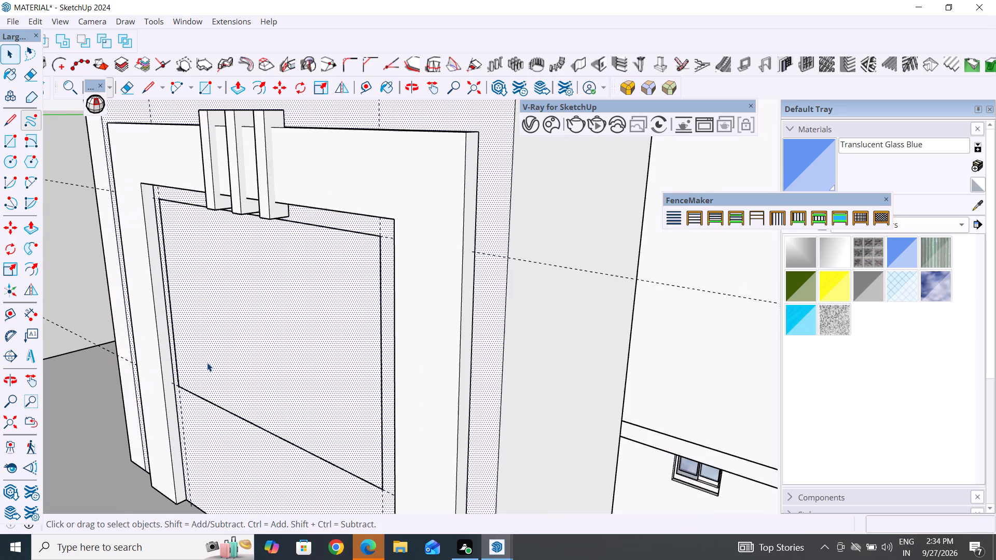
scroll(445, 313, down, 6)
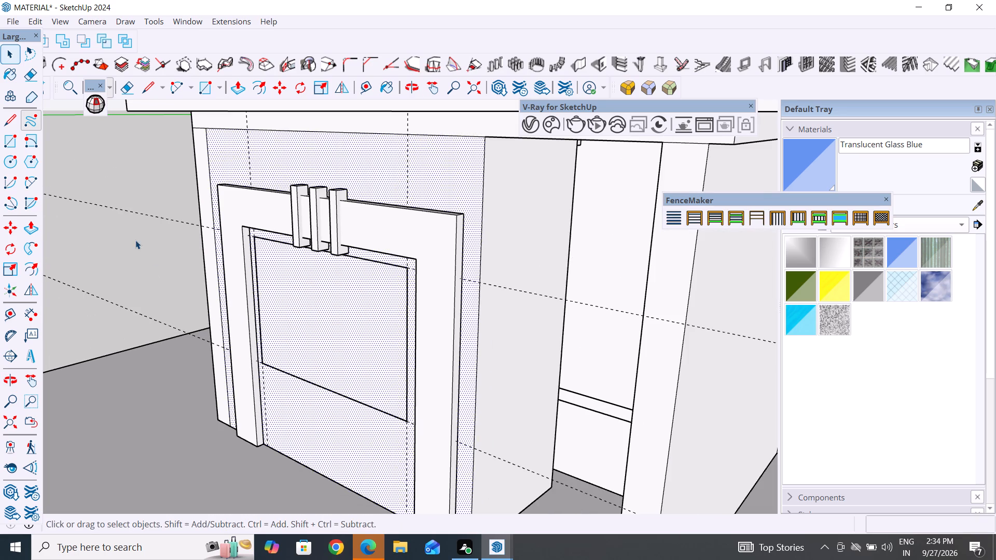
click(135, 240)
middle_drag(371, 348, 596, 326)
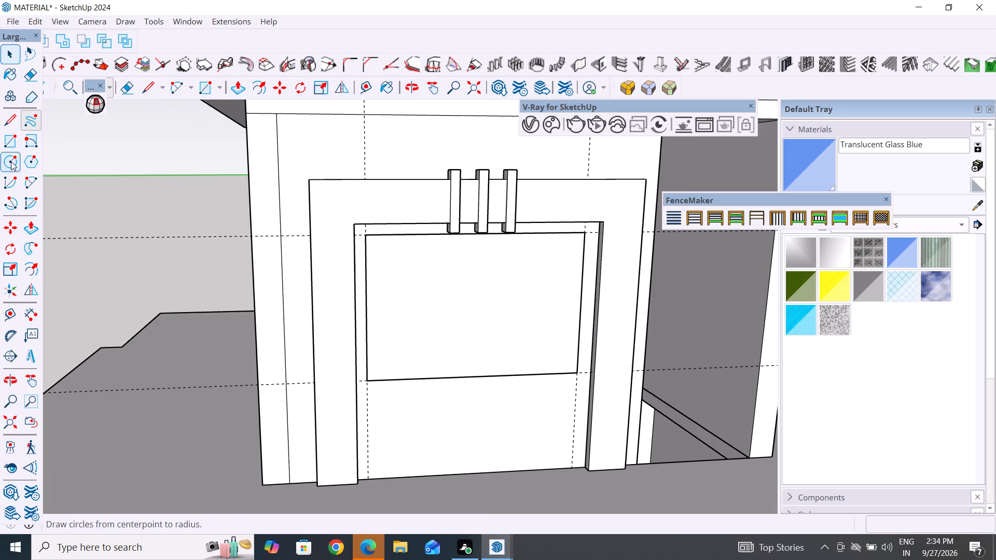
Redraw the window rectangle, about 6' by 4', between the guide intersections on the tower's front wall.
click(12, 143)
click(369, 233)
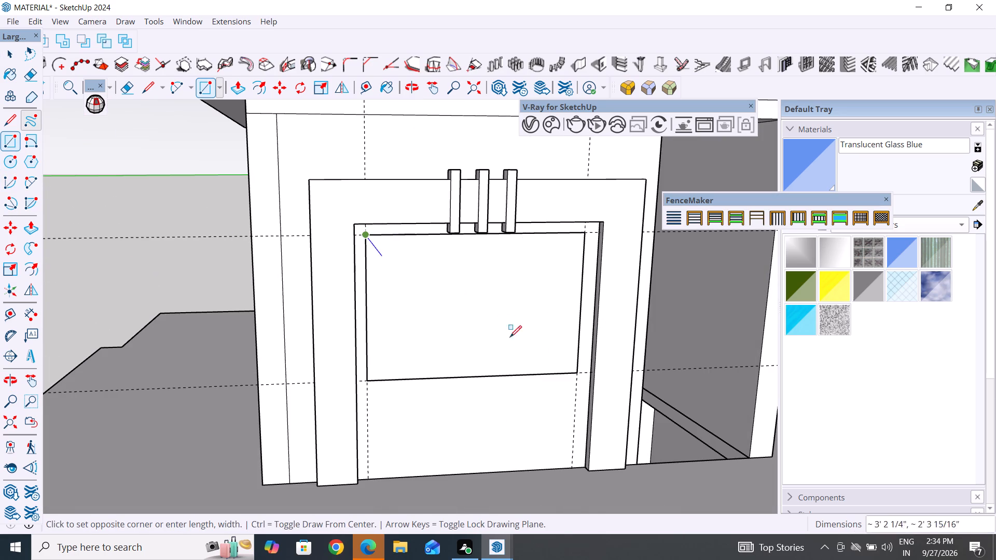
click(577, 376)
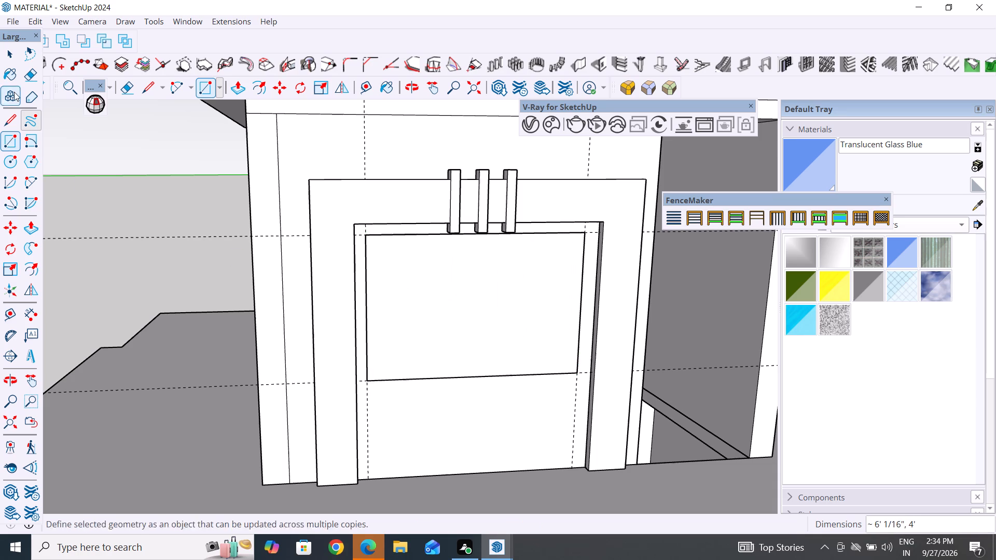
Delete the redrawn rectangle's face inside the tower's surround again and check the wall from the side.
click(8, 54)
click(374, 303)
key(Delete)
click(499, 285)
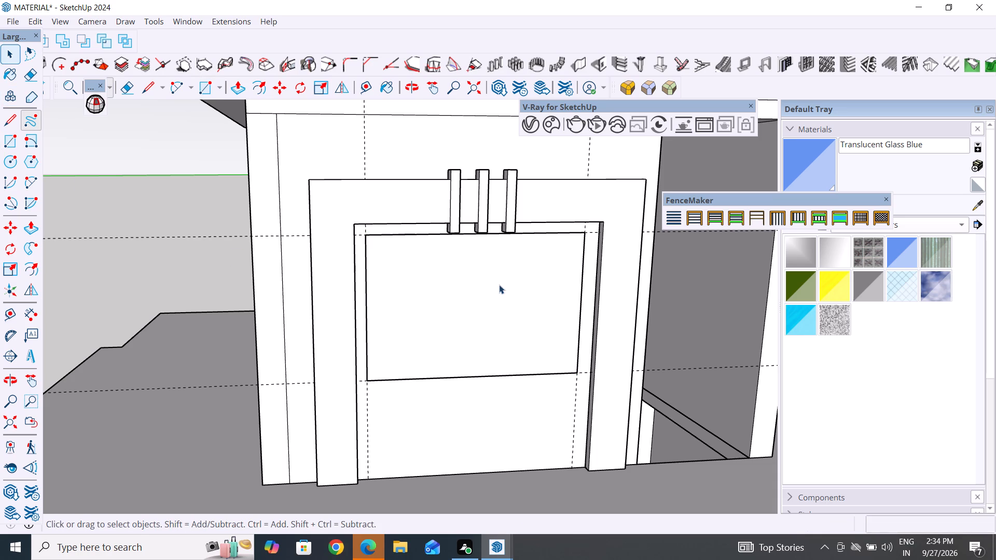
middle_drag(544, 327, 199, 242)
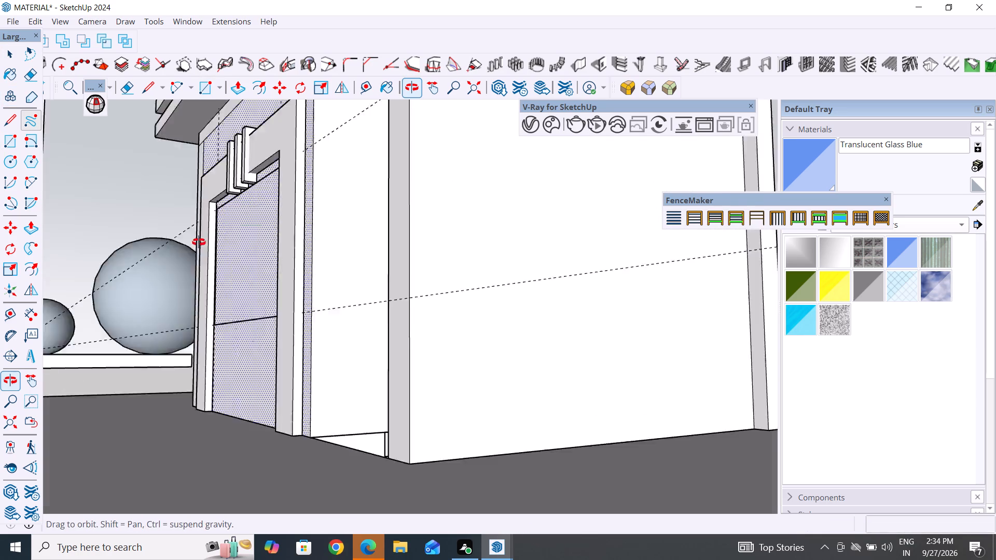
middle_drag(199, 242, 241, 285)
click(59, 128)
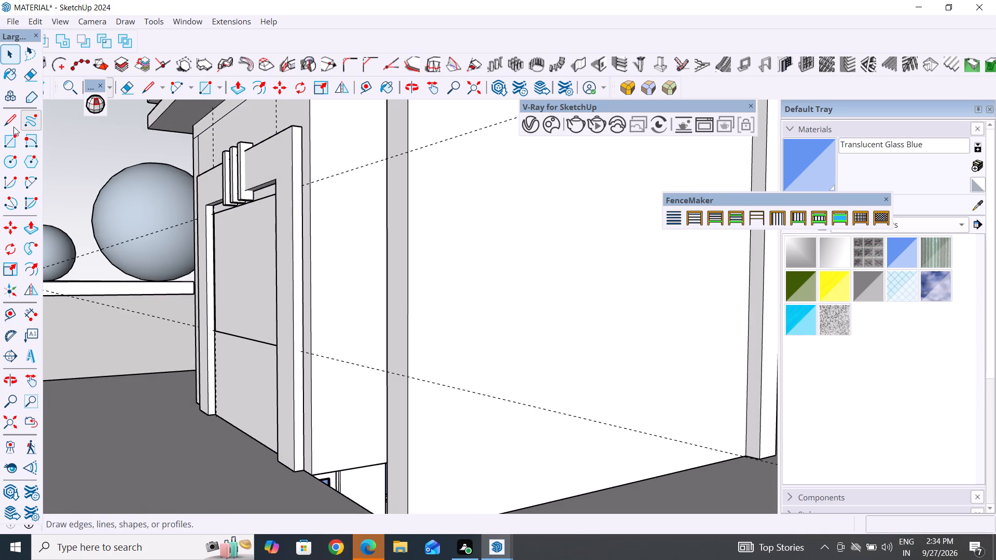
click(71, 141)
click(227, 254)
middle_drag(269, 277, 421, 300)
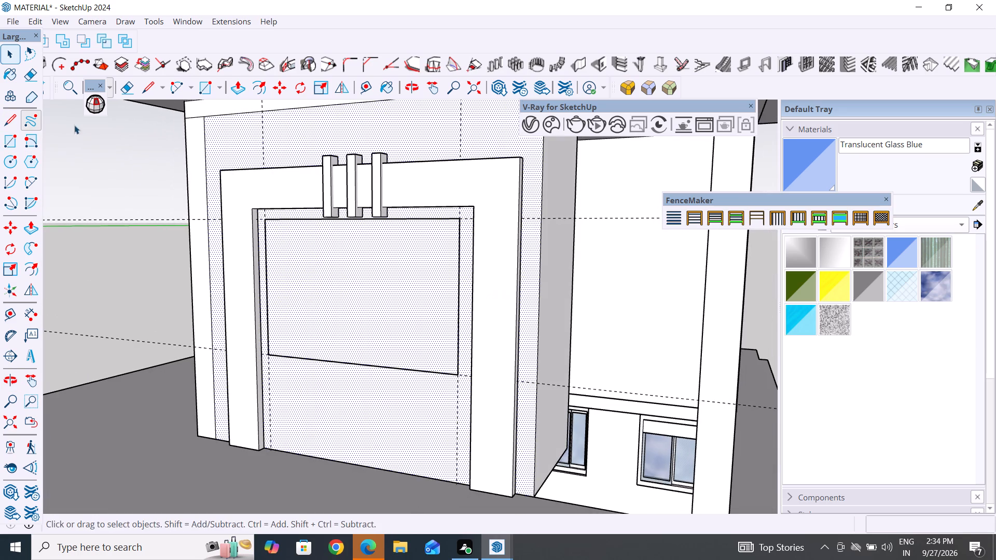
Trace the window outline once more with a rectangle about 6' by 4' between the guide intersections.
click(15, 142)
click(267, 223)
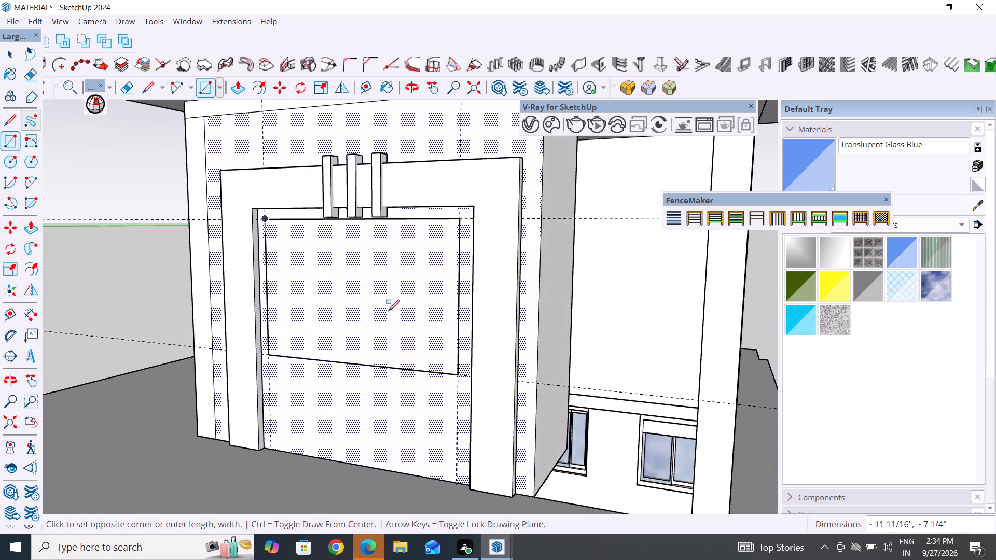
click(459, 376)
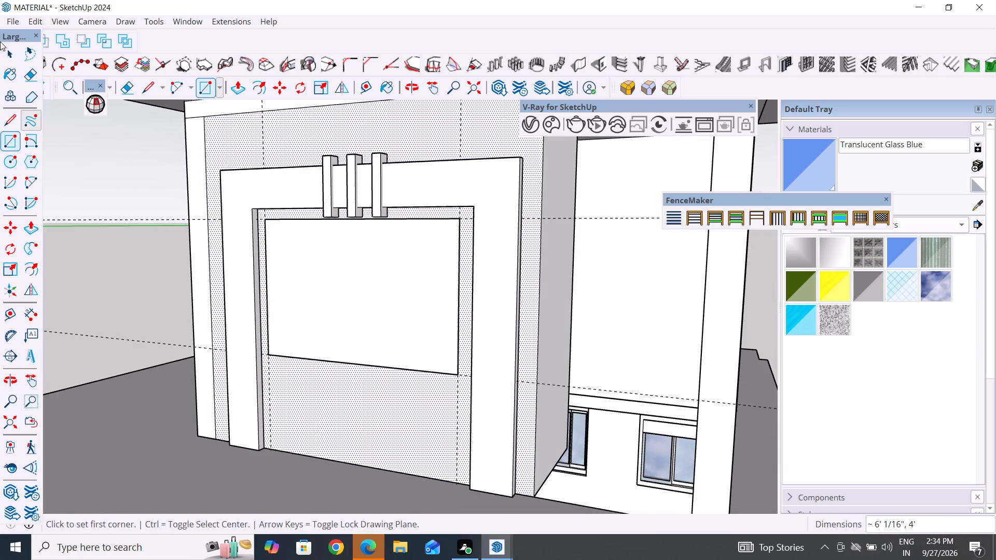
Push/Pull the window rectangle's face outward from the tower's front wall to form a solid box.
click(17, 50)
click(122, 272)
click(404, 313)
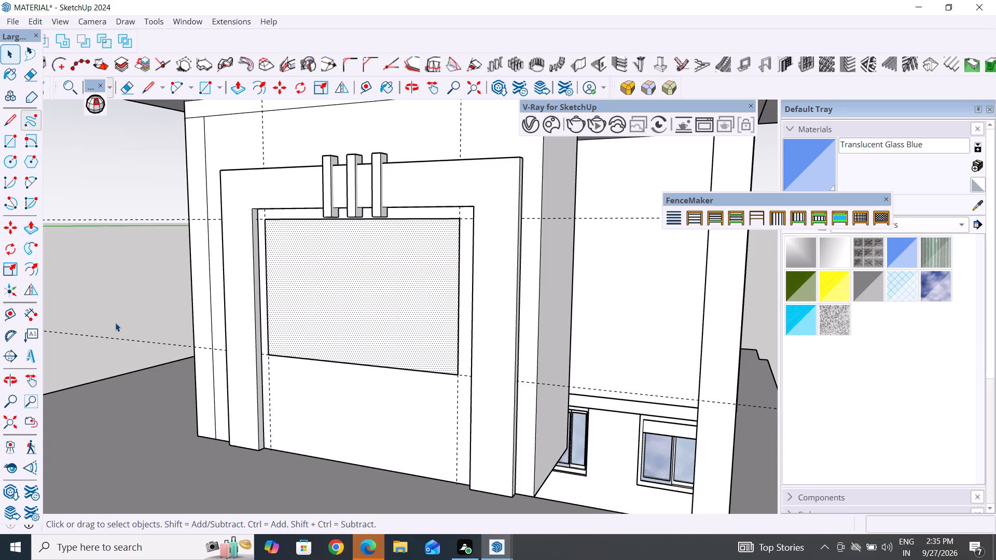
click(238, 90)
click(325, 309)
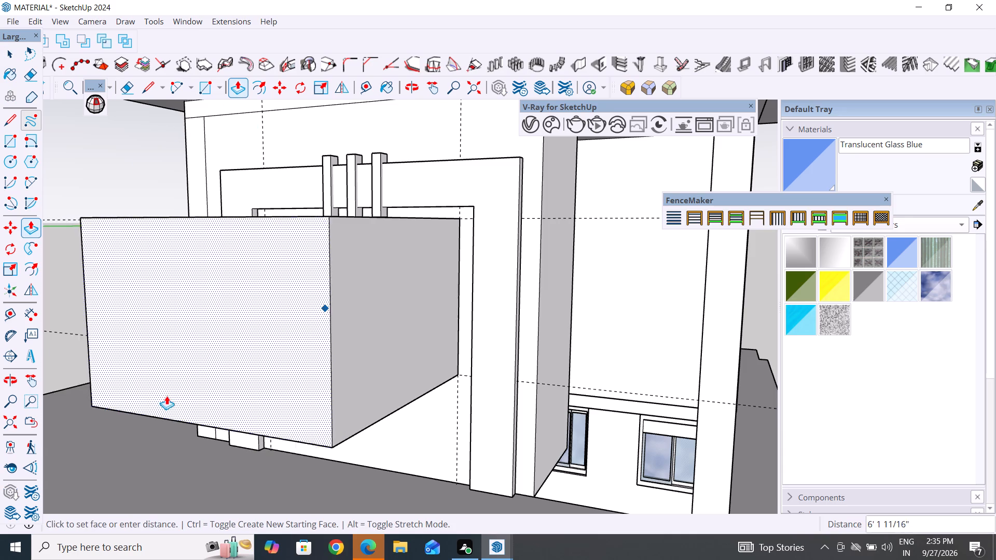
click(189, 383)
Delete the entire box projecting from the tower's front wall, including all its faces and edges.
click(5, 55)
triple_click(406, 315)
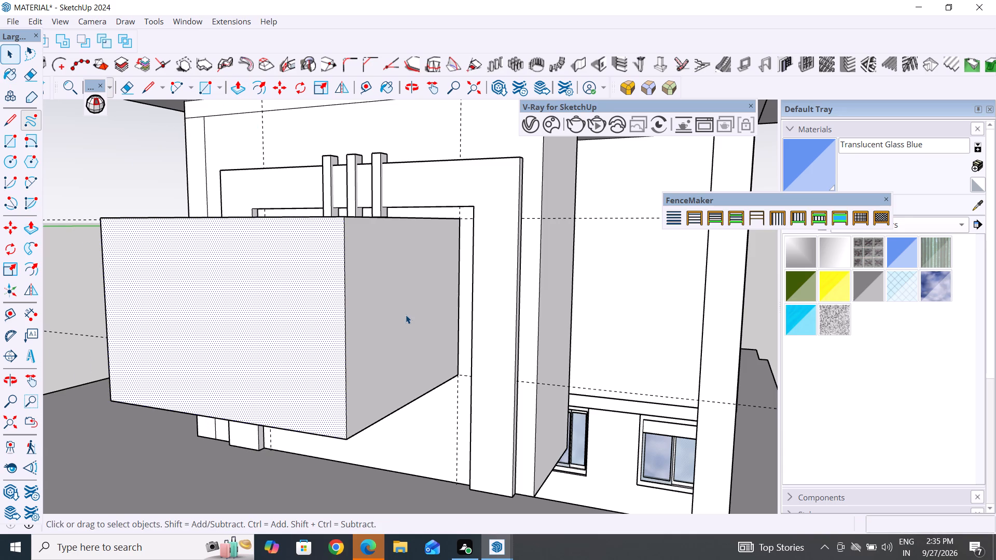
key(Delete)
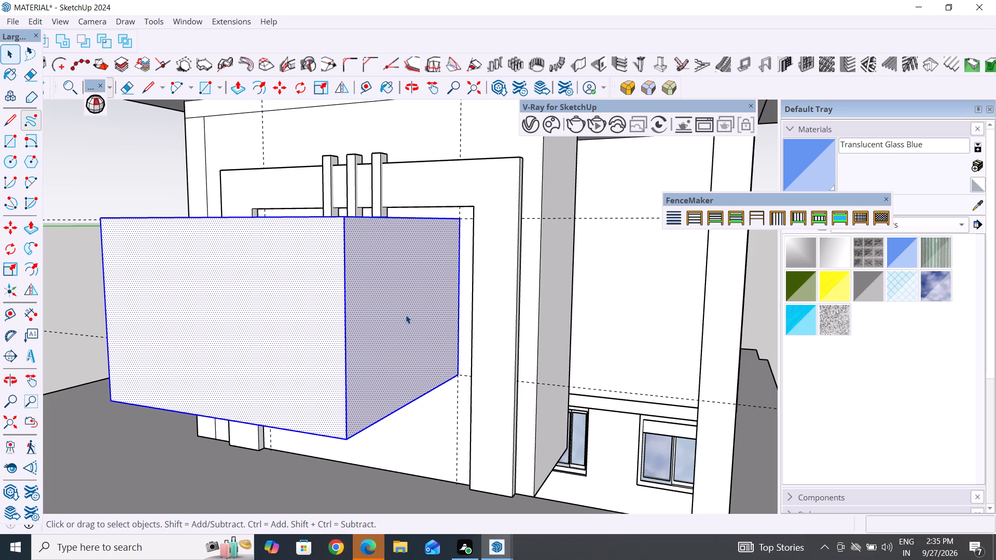
Draw a rectangle about 6' by 4' between the guide intersections marking the window outline inside the tower's surround.
click(416, 290)
middle_drag(381, 313, 624, 304)
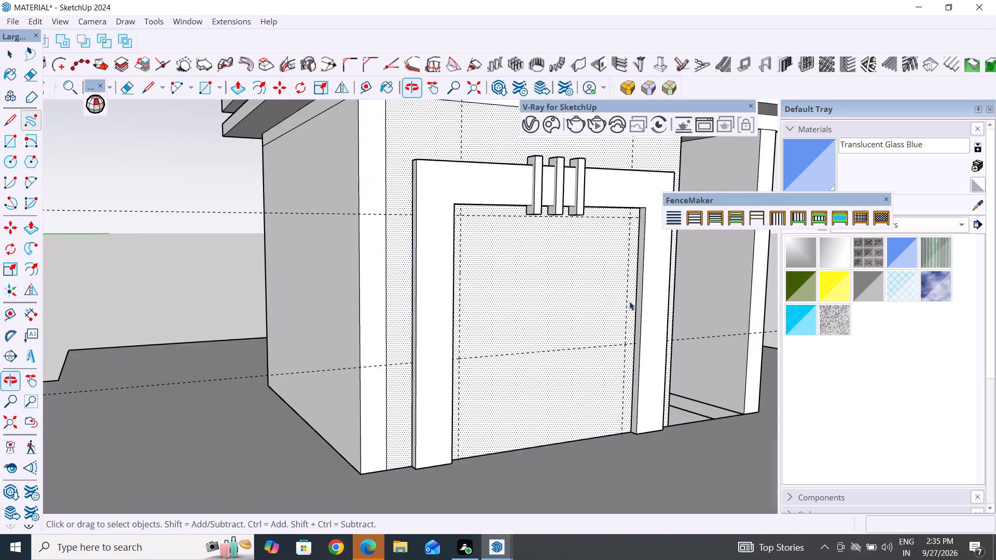
scroll(529, 286, down, 6)
middle_drag(563, 316, 312, 320)
scroll(312, 320, up, 1)
scroll(409, 323, up, 6)
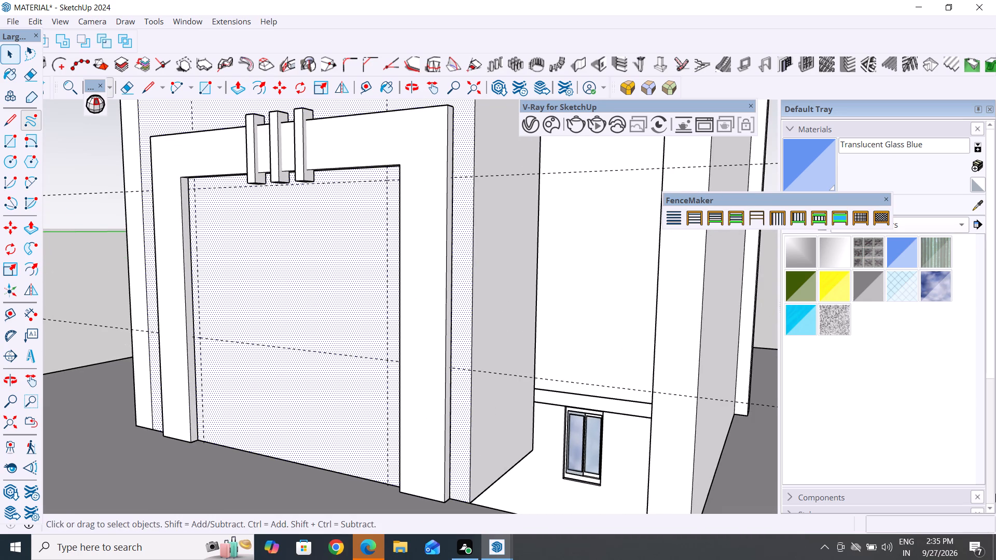
drag(207, 86, 201, 86)
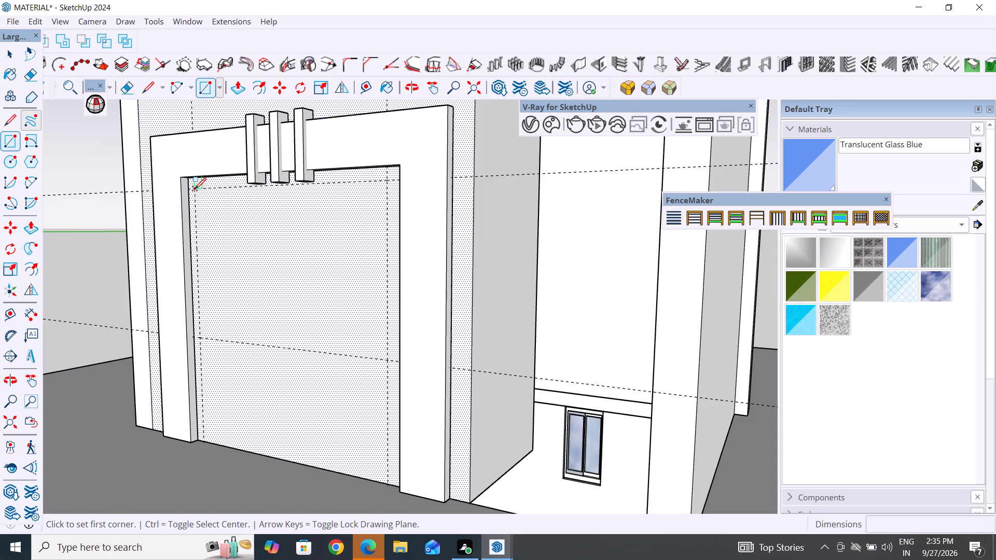
click(195, 189)
click(390, 359)
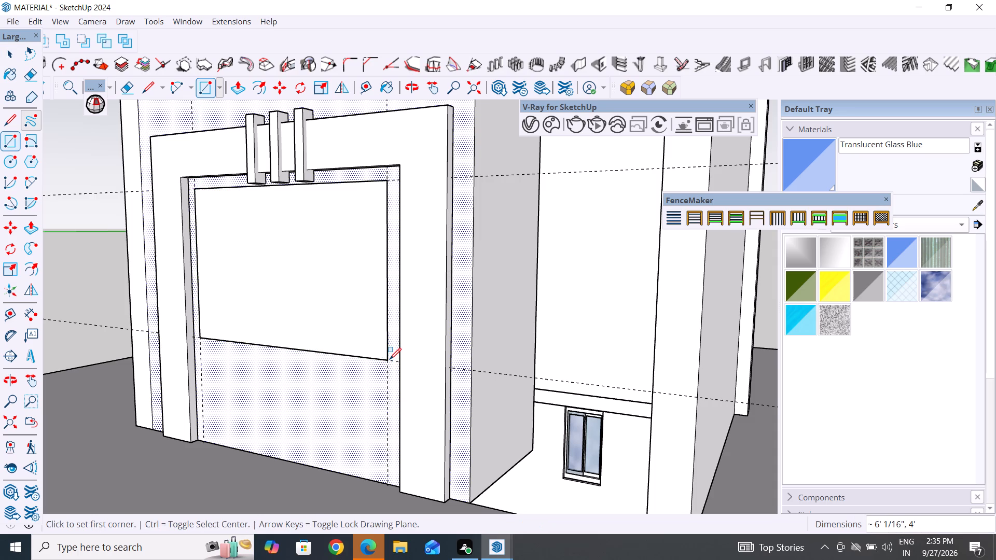
Push/Pull the window rectangle's face about 4' inward, into the tower.
click(12, 50)
double_click(78, 169)
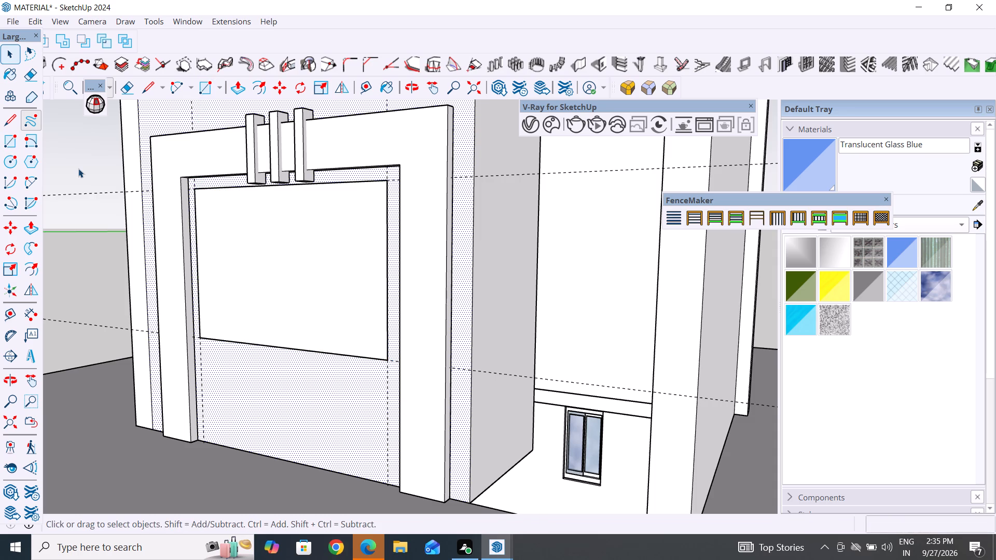
click(319, 276)
scroll(442, 290, up, 1)
middle_drag(442, 290, 379, 298)
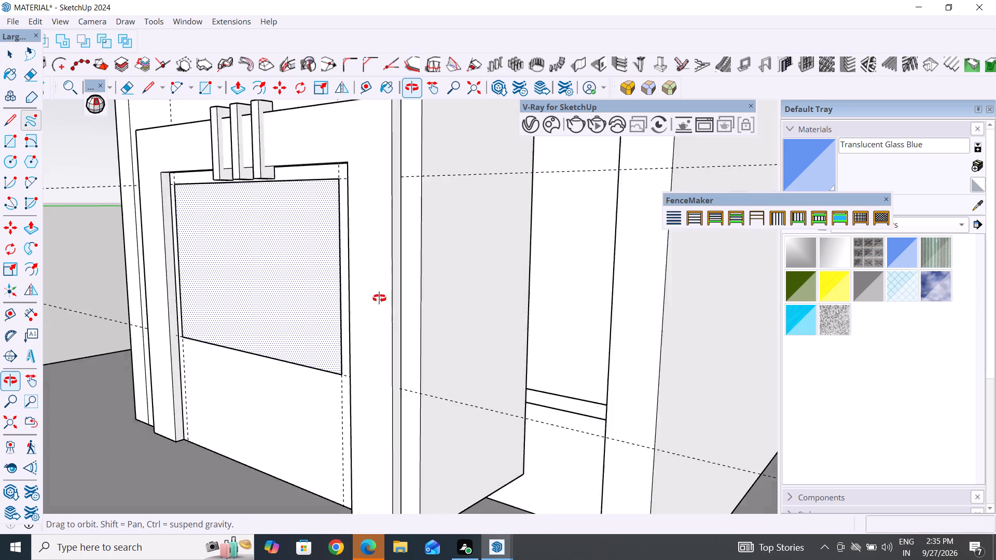
middle_drag(379, 298, 394, 317)
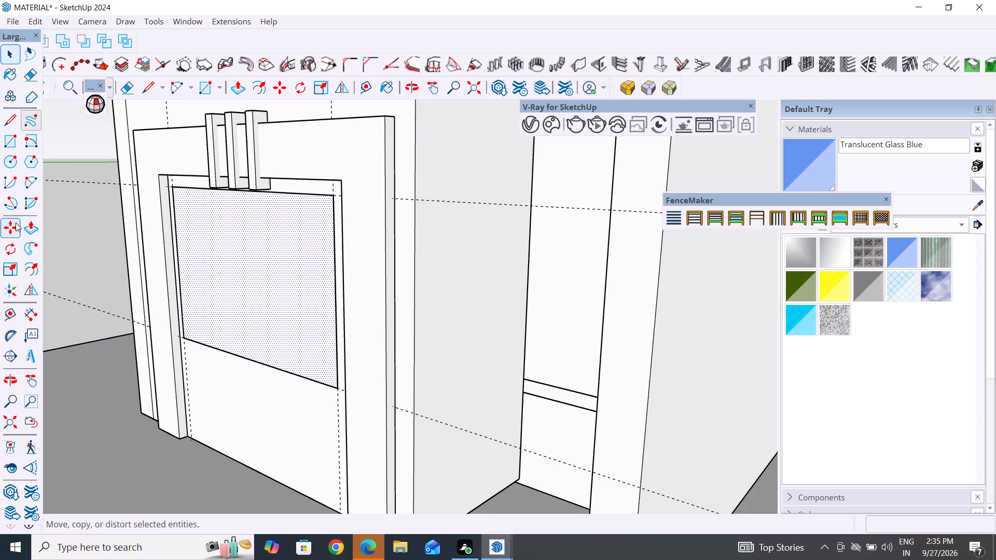
click(27, 229)
click(208, 298)
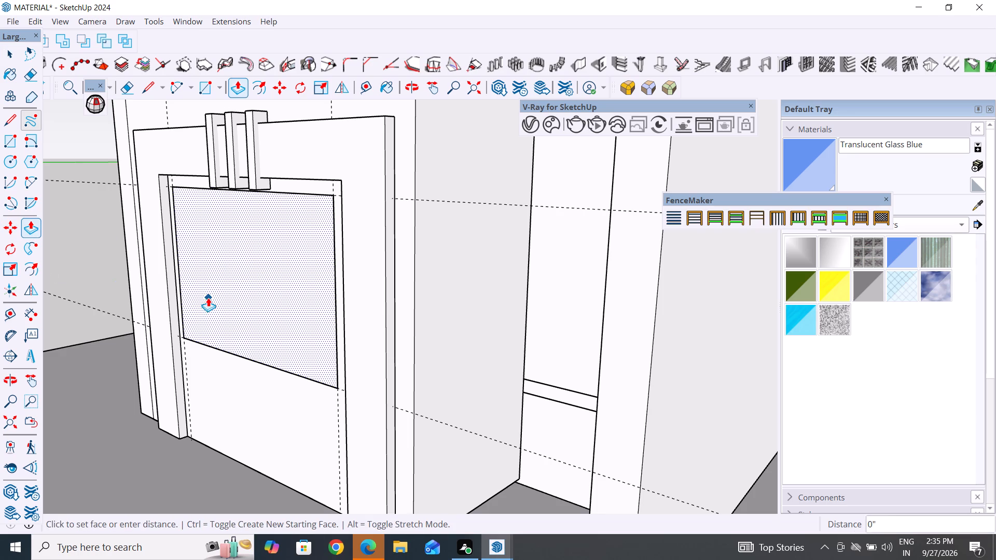
click(522, 477)
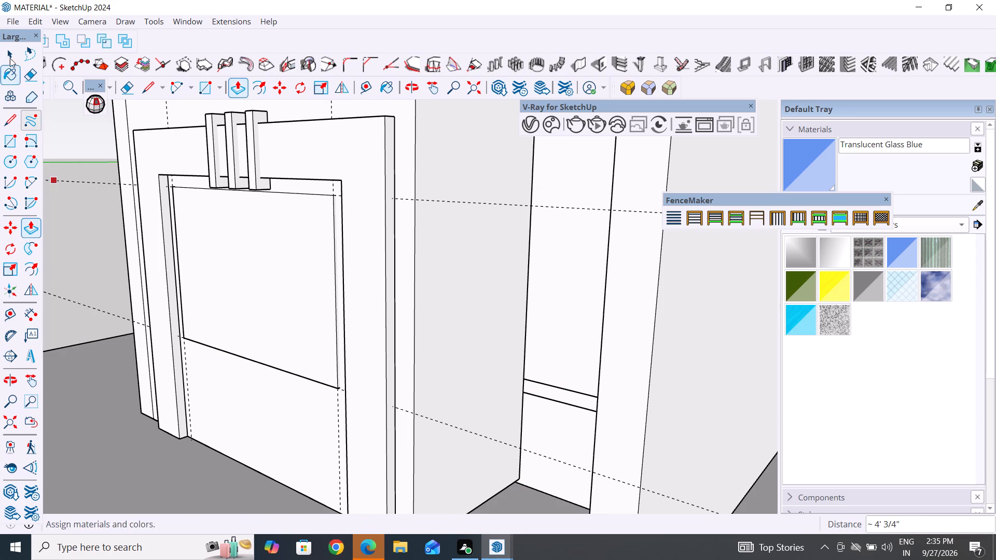
Delete the remaining face across the window rectangle at the front of the recess.
click(8, 53)
click(272, 323)
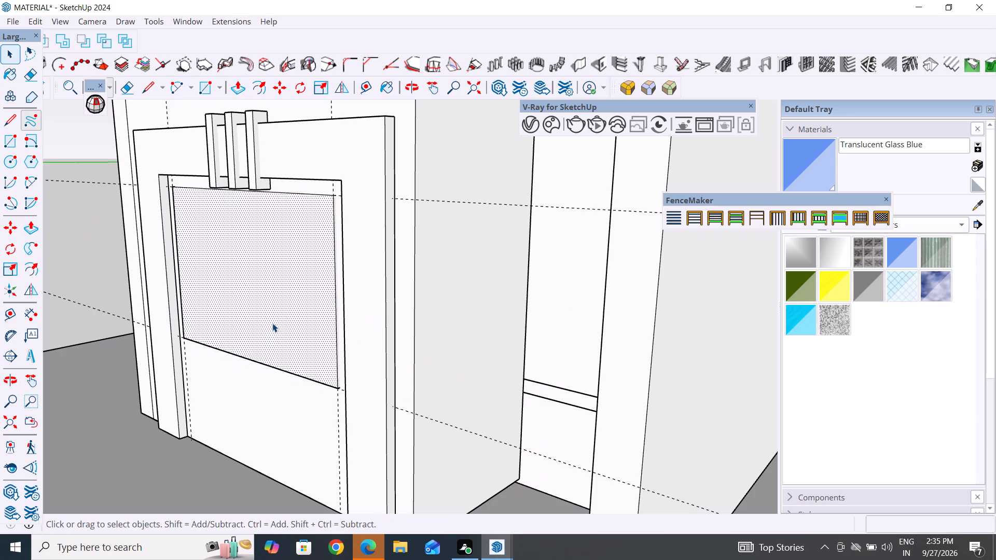
key(Delete)
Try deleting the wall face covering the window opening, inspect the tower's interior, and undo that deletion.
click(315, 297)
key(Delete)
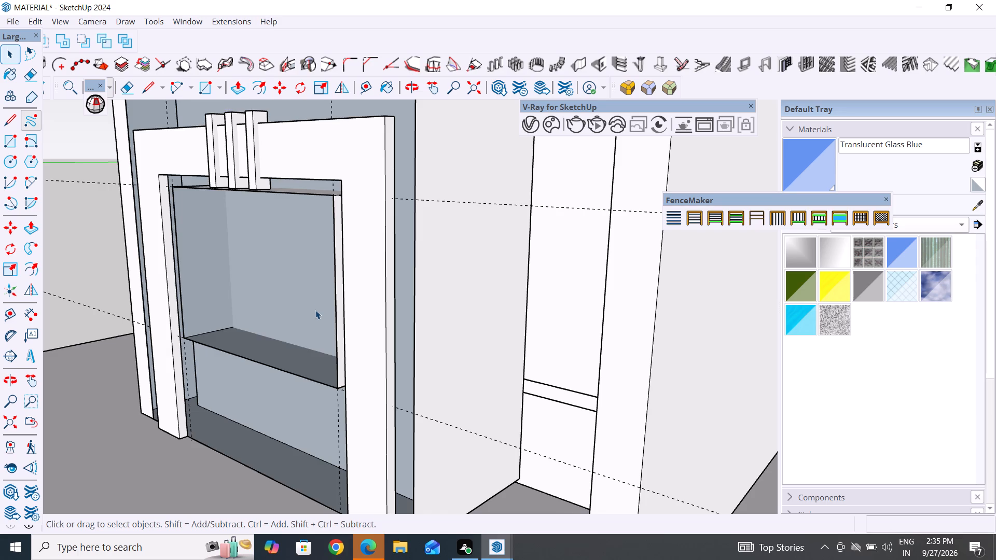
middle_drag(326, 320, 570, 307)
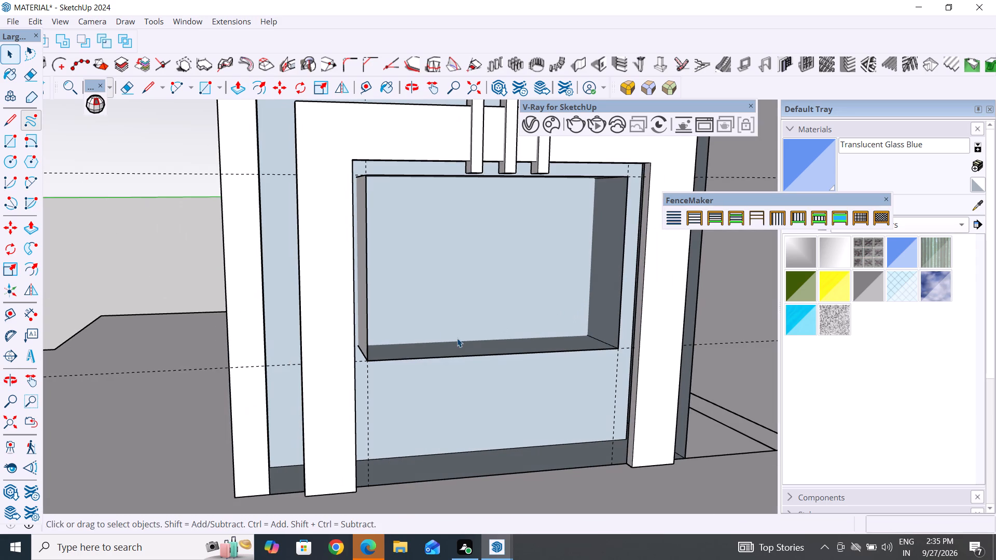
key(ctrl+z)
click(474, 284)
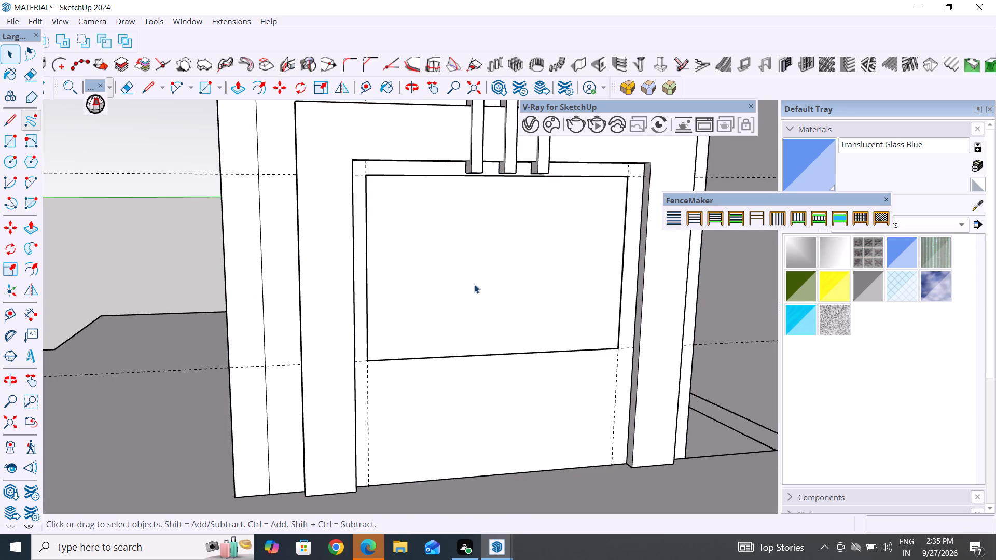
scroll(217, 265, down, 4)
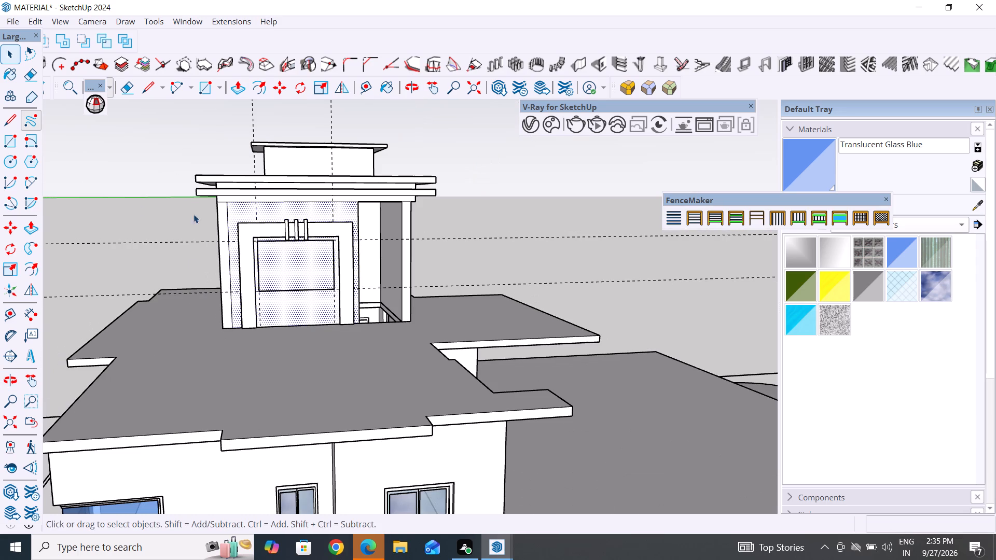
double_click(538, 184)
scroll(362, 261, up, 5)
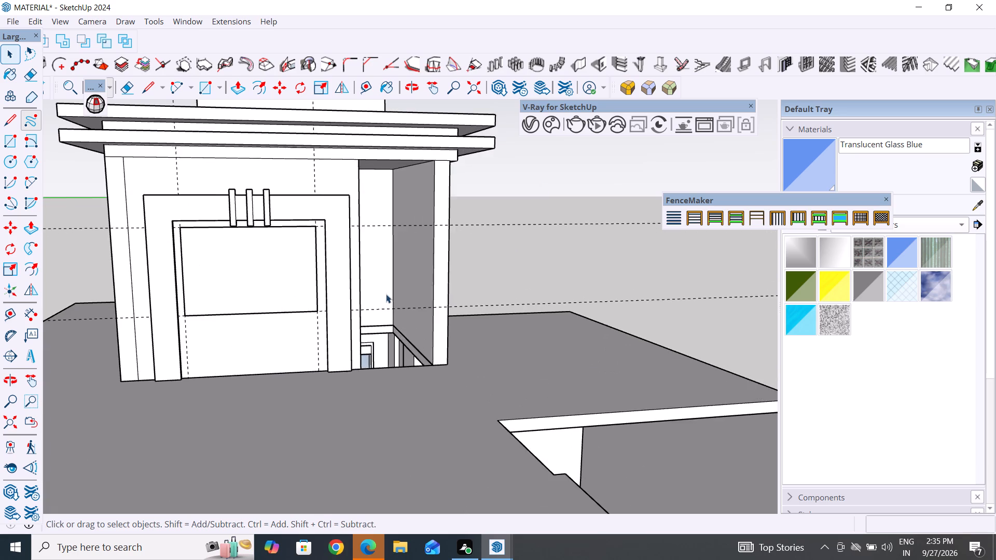
Delete the tower's front wall face around the surround and the second wall face lying behind it.
middle_drag(383, 300, 324, 319)
click(202, 363)
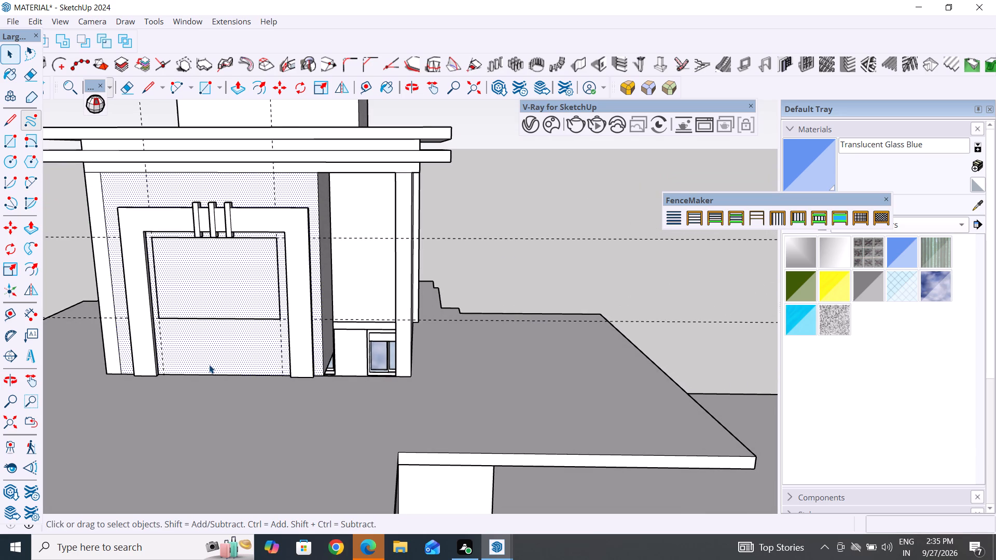
key(Delete)
middle_drag(236, 344, 314, 242)
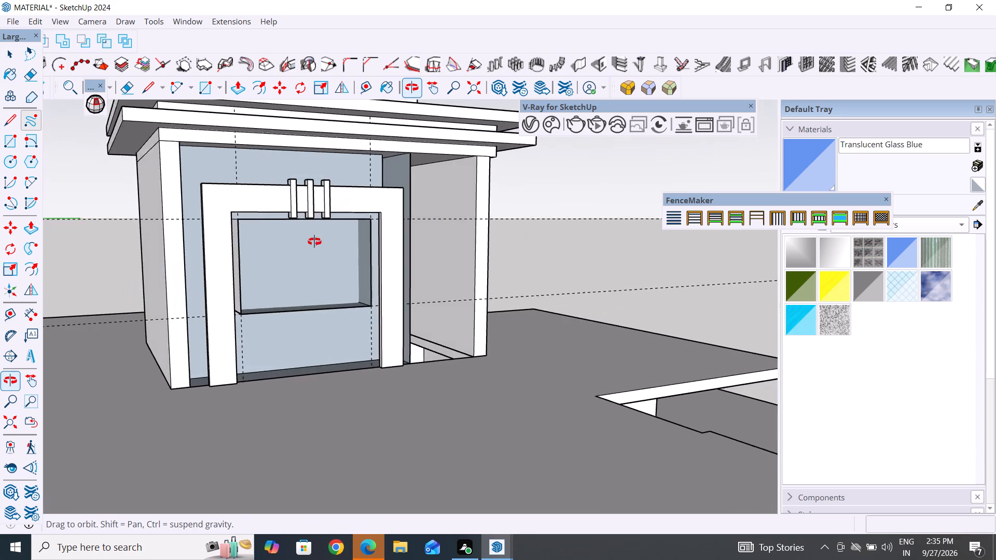
middle_drag(314, 242, 323, 334)
scroll(326, 265, up, 4)
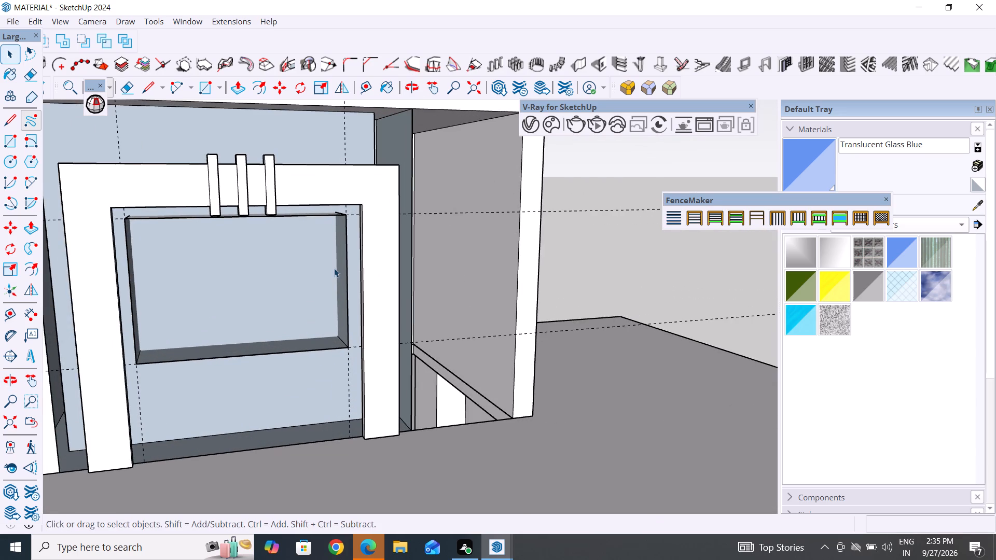
middle_drag(334, 268, 330, 277)
click(255, 278)
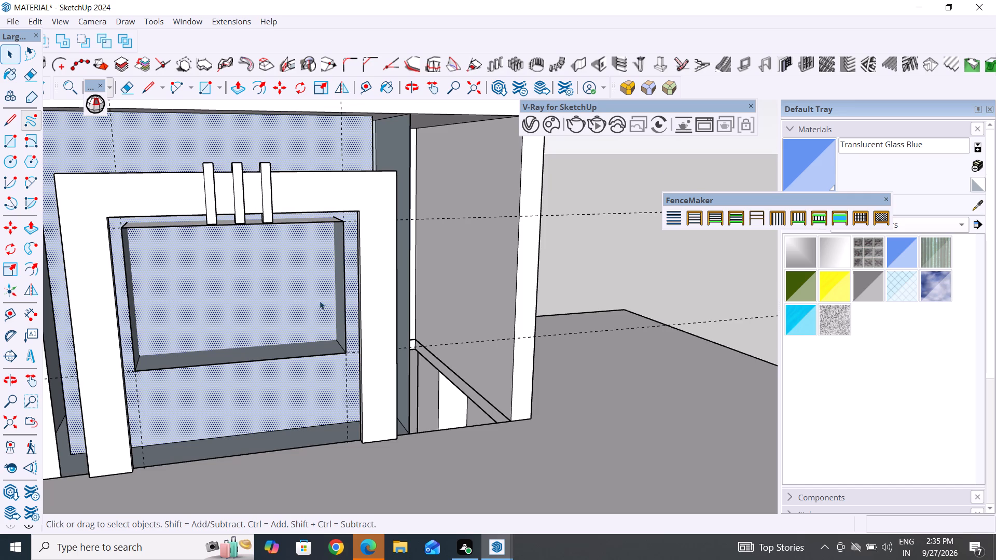
click(626, 237)
click(213, 313)
key(Delete)
Delete the face closing the back of the window recess inside the tower.
middle_drag(230, 319, 85, 231)
scroll(91, 324, up, 1)
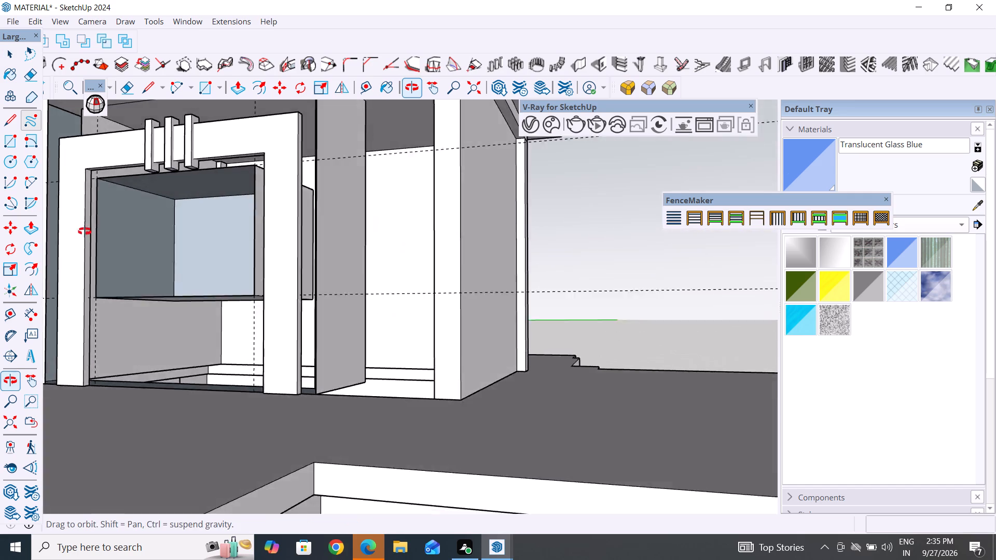
middle_drag(85, 231, 224, 309)
click(244, 267)
key(Delete)
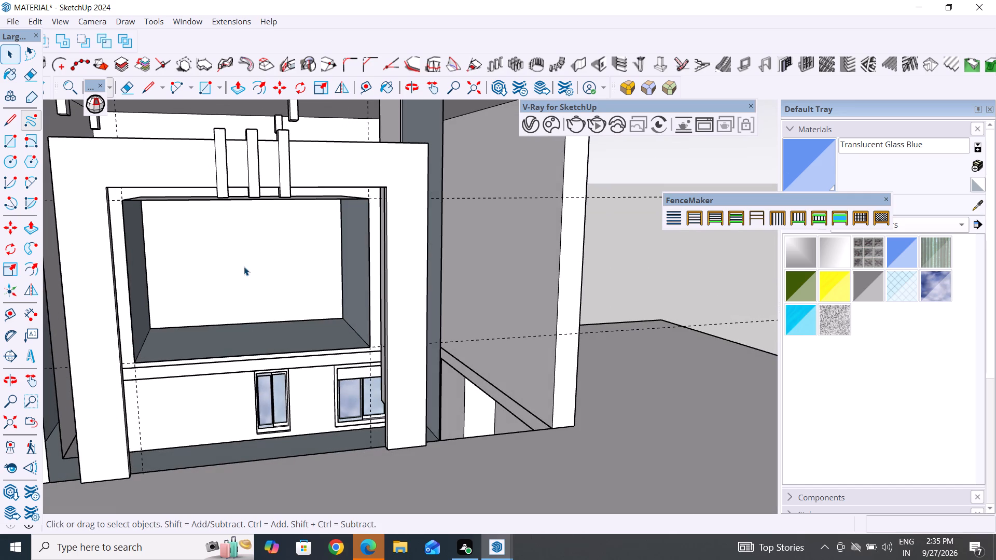
Inspect the opened tower front, the recess box and the tower's side walls from several angles.
middle_drag(328, 342, 287, 359)
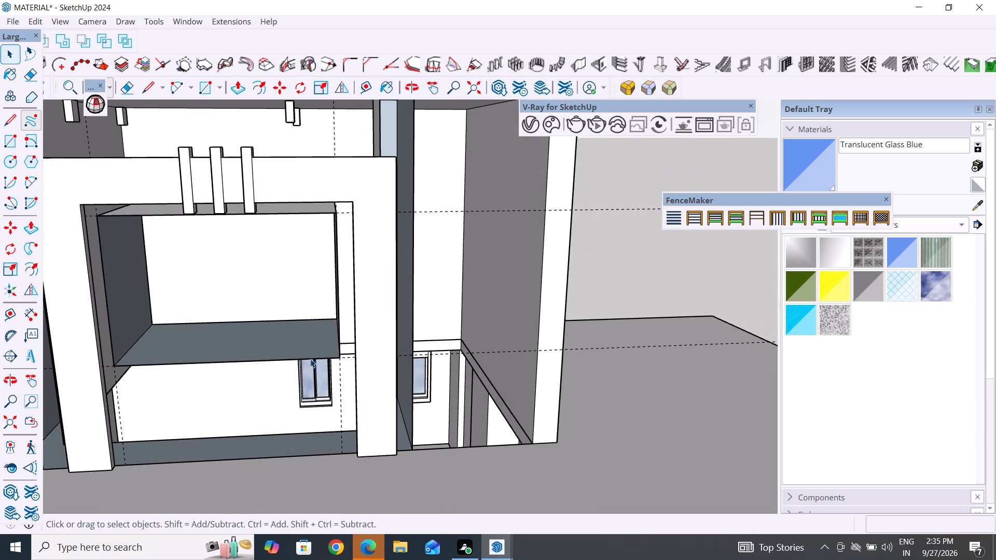
scroll(342, 353, down, 7)
middle_drag(363, 358, 444, 330)
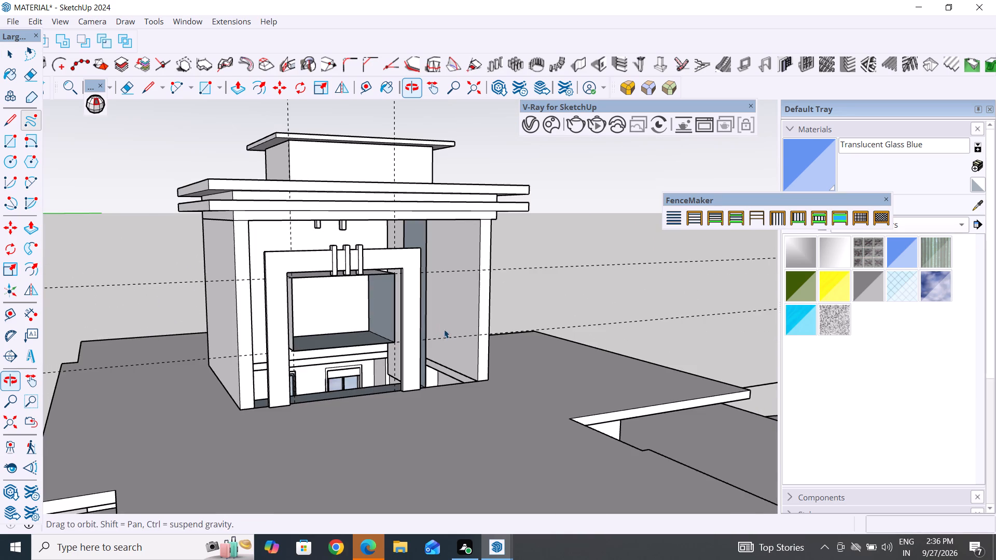
scroll(323, 260, up, 5)
middle_drag(350, 335, 304, 318)
middle_drag(241, 243, 447, 285)
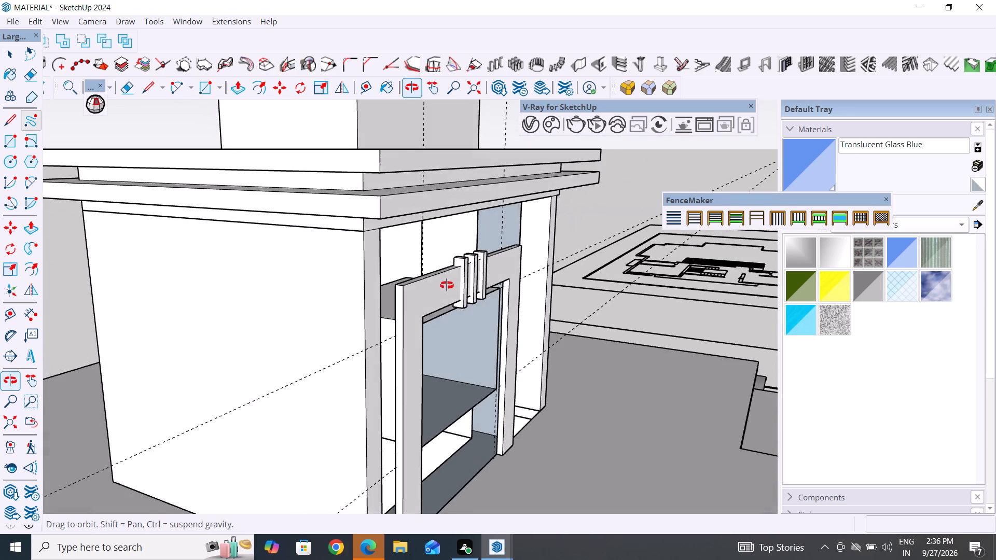
middle_drag(447, 285, 73, 346)
scroll(216, 254, up, 4)
scroll(355, 278, down, 5)
middle_drag(340, 346, 441, 227)
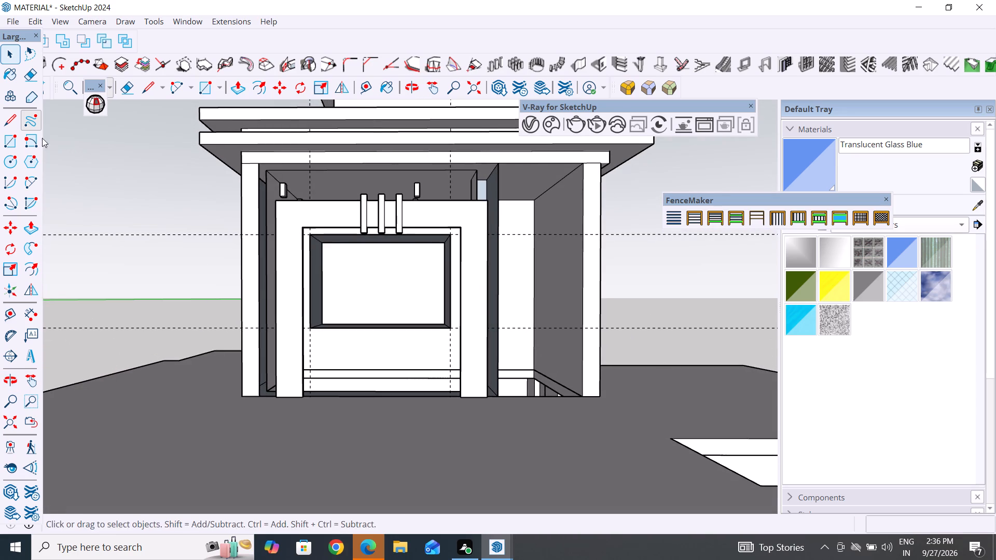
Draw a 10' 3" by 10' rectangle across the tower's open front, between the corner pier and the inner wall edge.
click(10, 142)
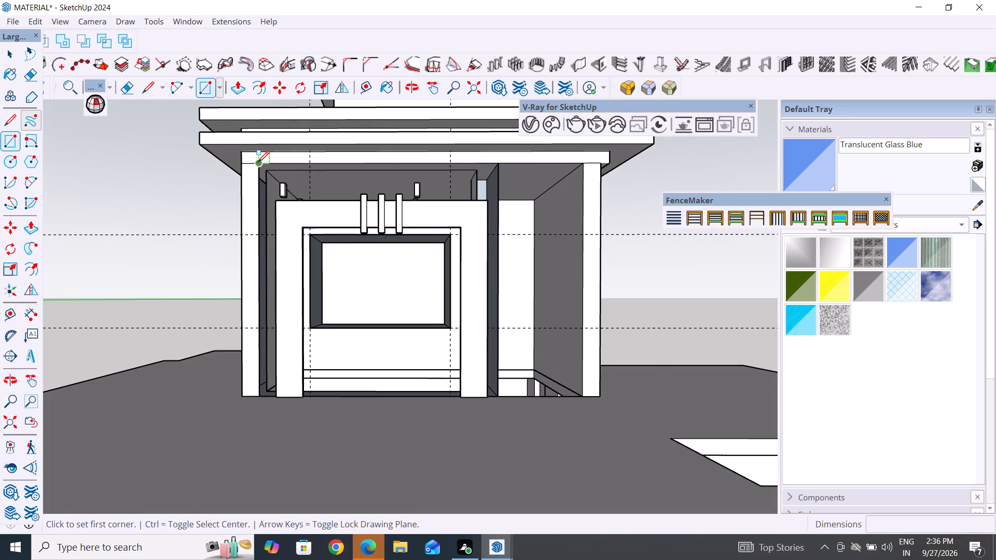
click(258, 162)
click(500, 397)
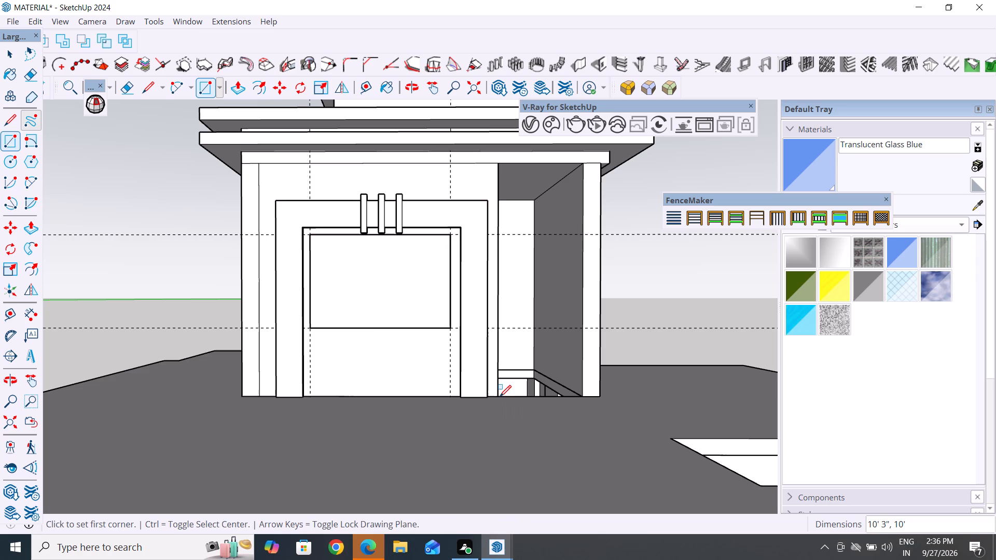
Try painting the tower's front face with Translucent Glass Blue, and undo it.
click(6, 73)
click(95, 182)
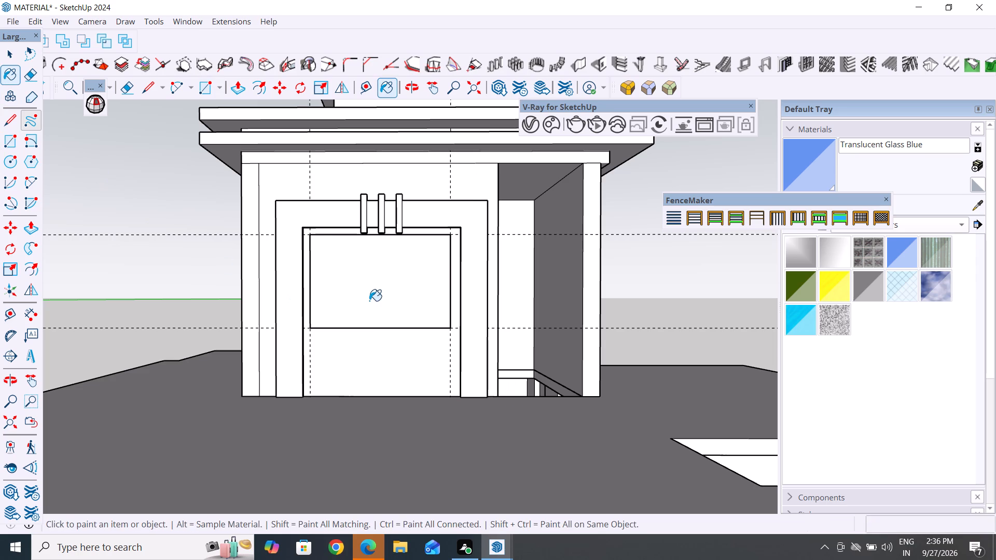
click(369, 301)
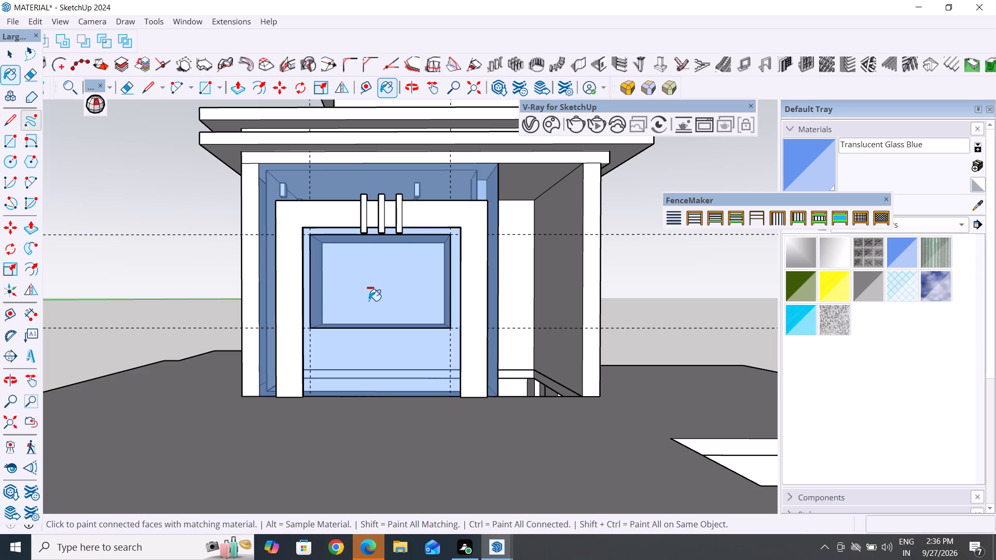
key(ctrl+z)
Delete the four edges of the window outline inside the tower's surround.
click(9, 52)
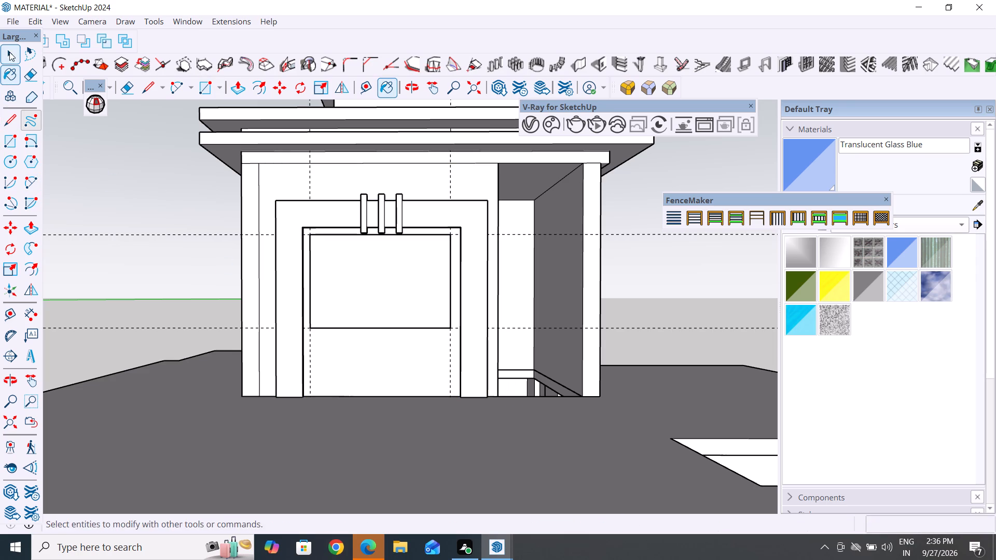
click(90, 174)
scroll(380, 319, up, 3)
click(401, 296)
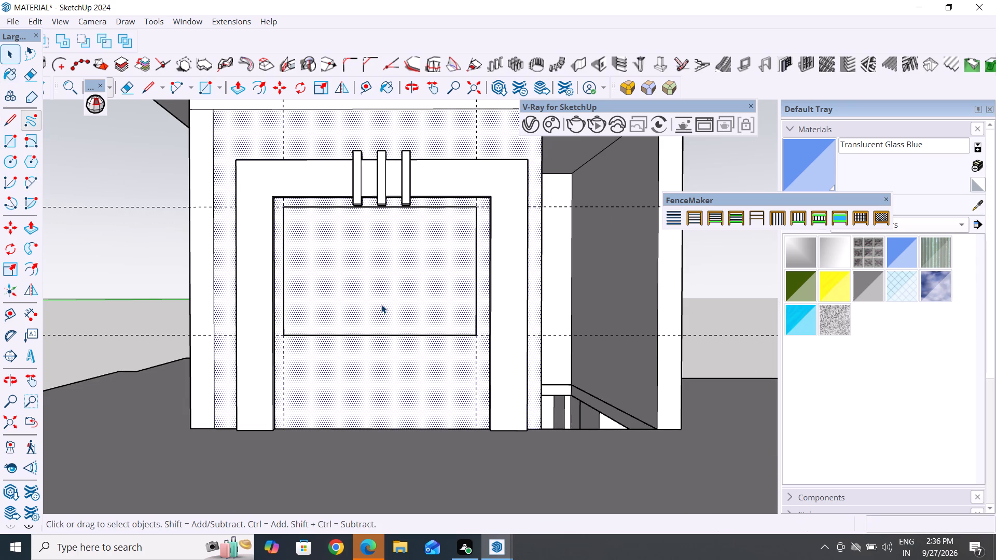
click(347, 334)
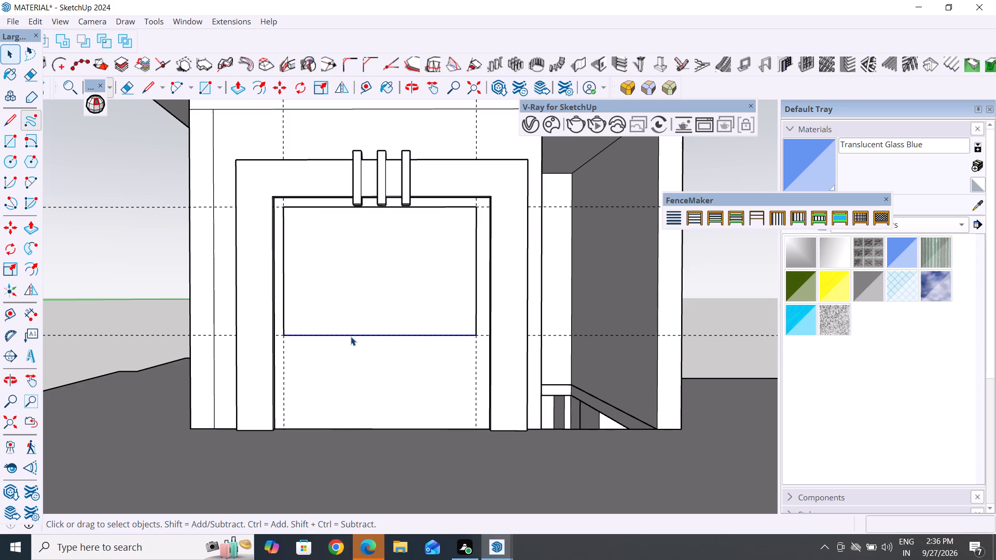
key(Delete)
click(475, 307)
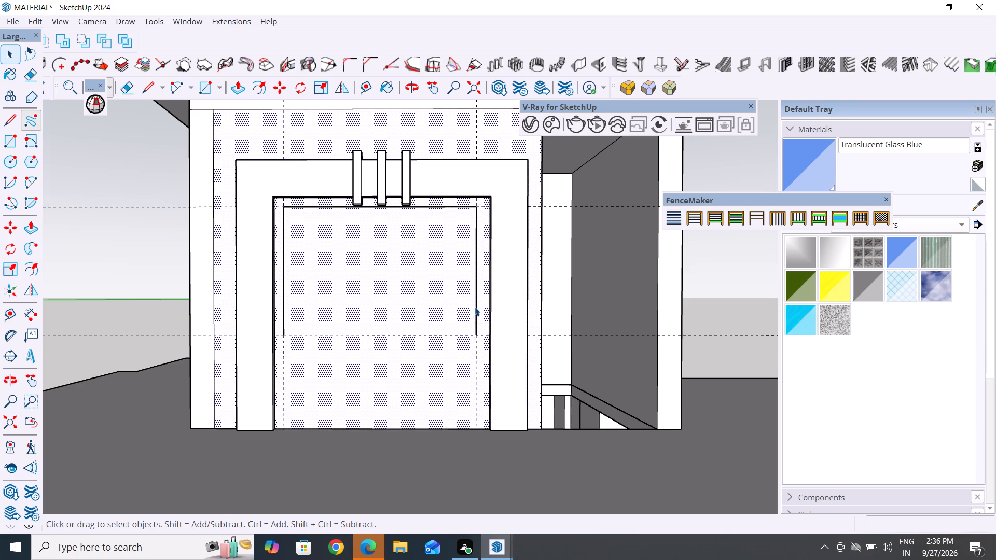
click(704, 281)
click(477, 304)
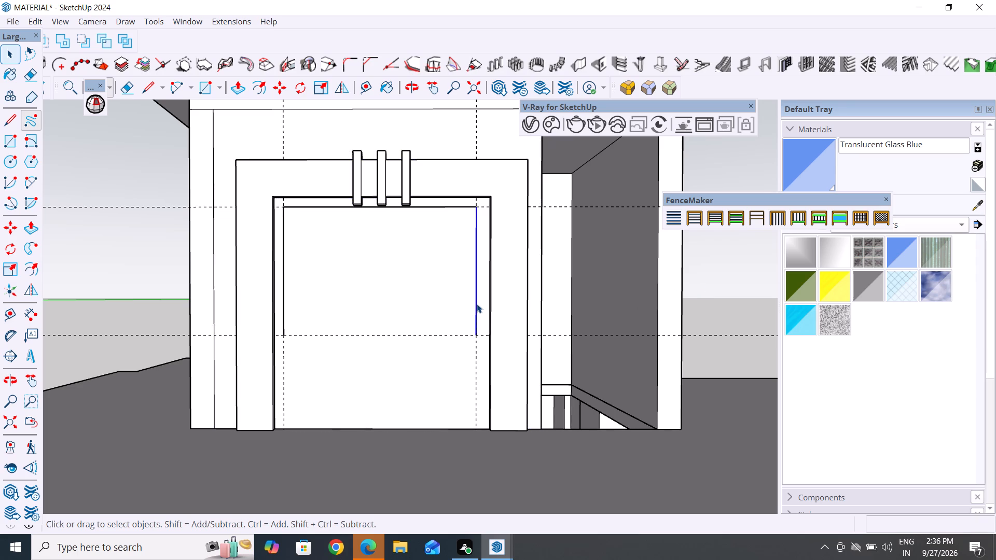
key(Delete)
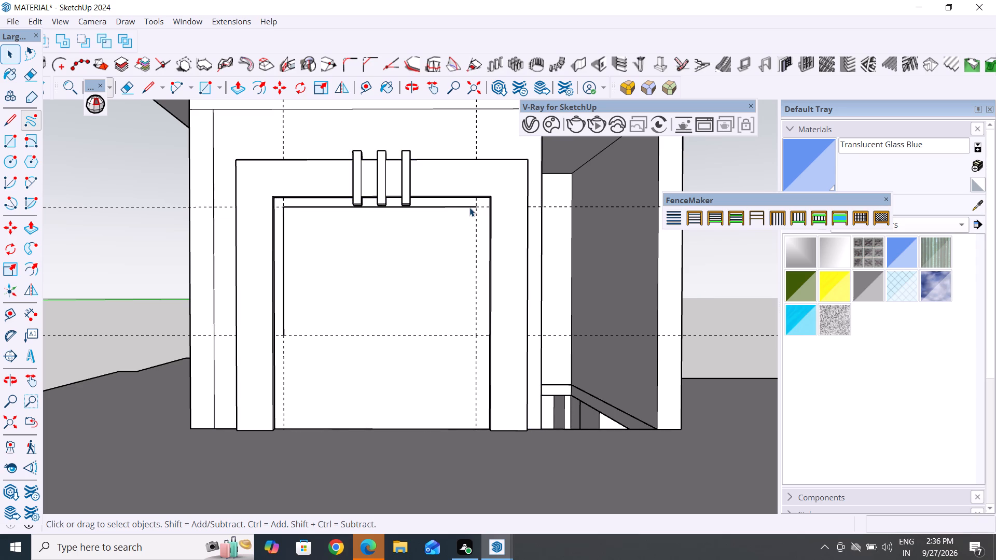
click(469, 207)
key(Delete)
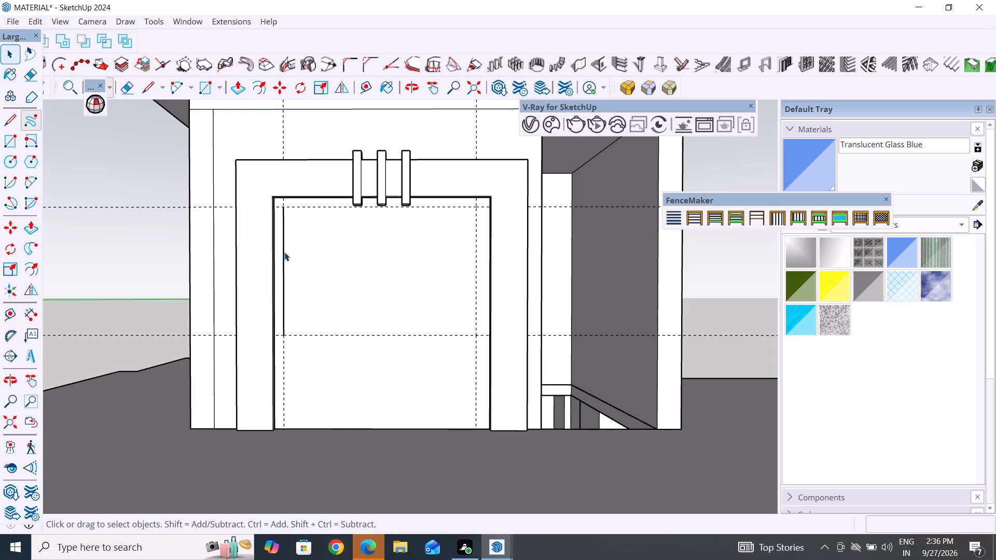
click(284, 252)
key(Delete)
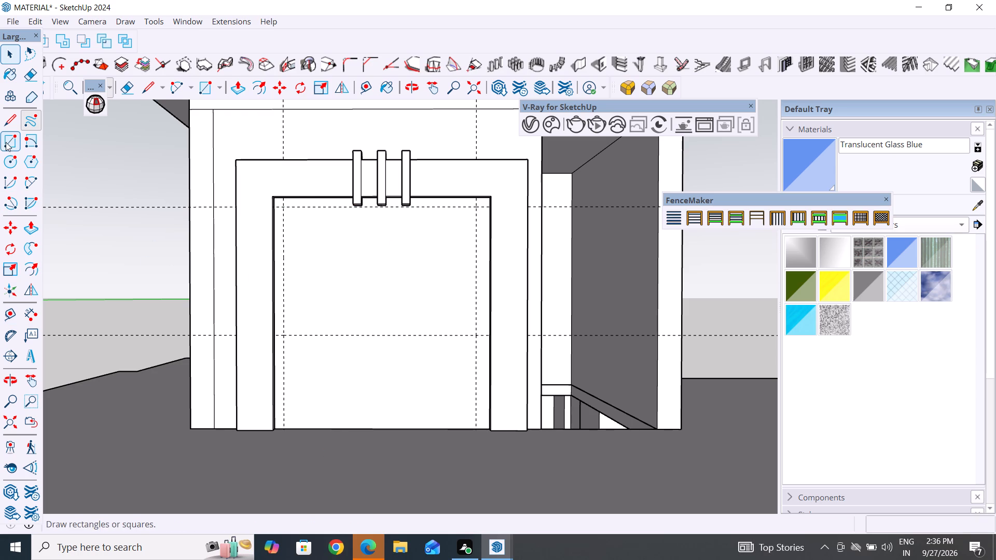
Redraw the window rectangle between the guide intersections inside the tower's surround.
click(6, 142)
click(285, 208)
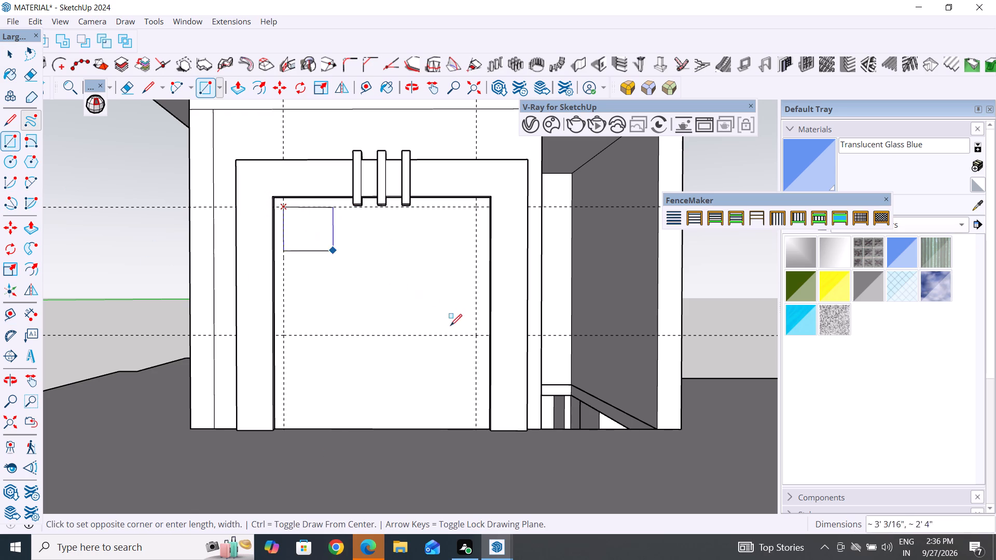
click(476, 336)
Delete the new window rectangle's face and the tower's front wall face behind it.
click(10, 57)
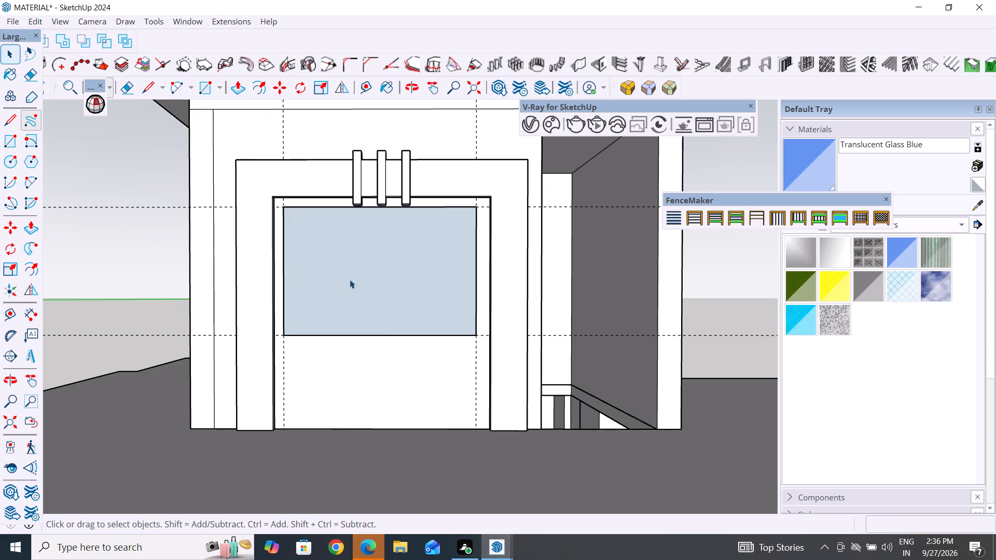
click(407, 295)
key(Delete)
click(402, 293)
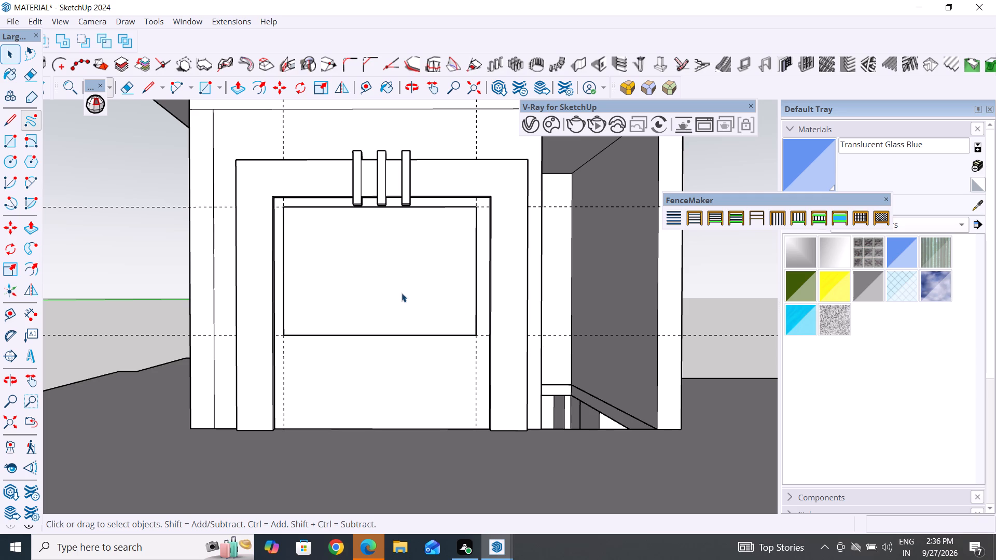
key(Delete)
Delete the left side and bottom faces of the window recess box inside the tower.
middle_drag(436, 347, 343, 372)
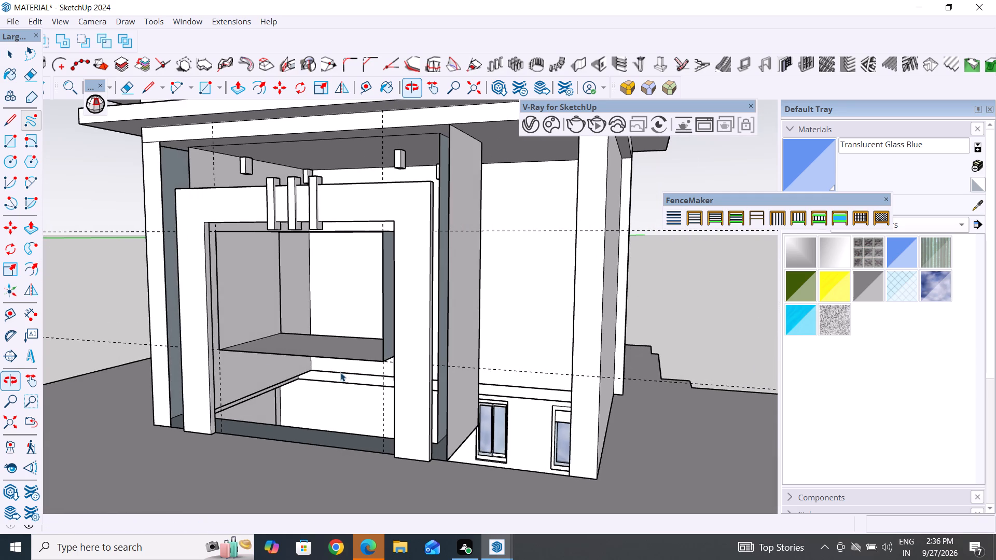
click(228, 292)
key(Delete)
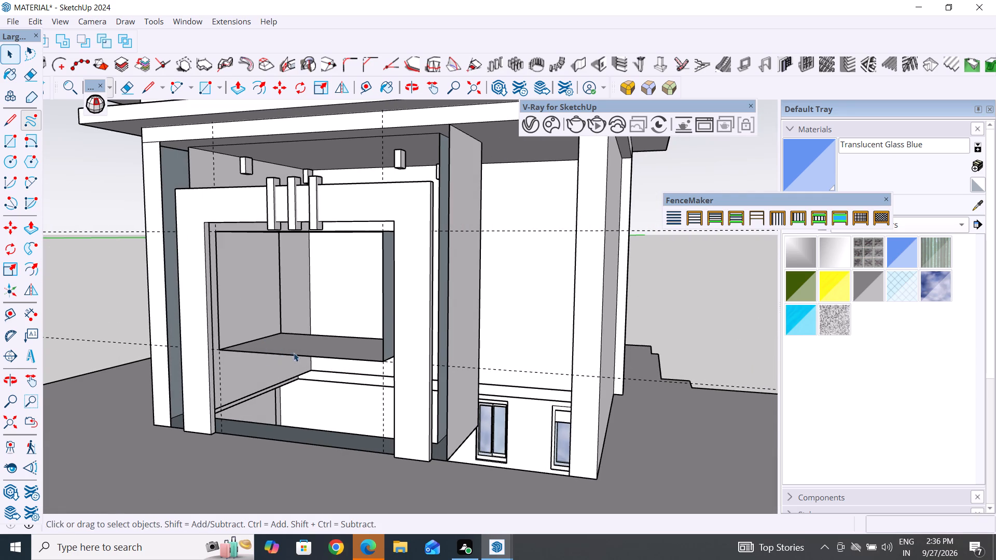
middle_drag(294, 353, 319, 451)
click(331, 409)
key(Delete)
click(266, 347)
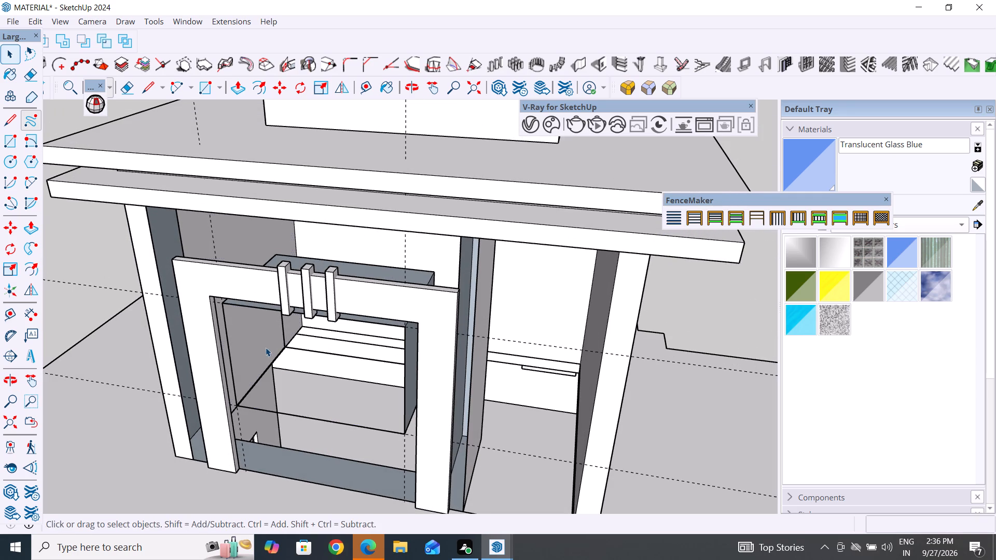
key(Delete)
Delete the right side face of the window recess box behind the surround.
middle_drag(336, 393, 514, 373)
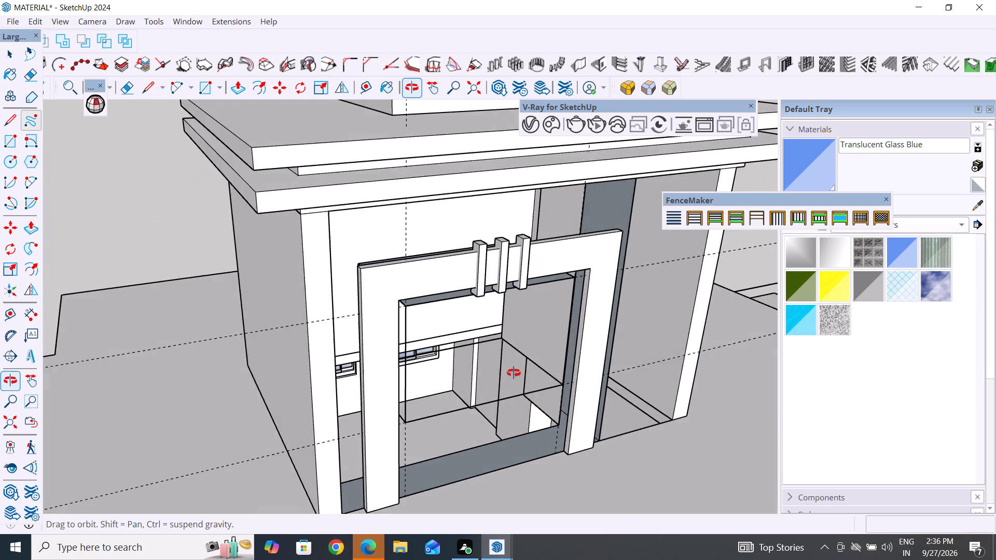
middle_drag(514, 373, 440, 299)
scroll(440, 320, down, 7)
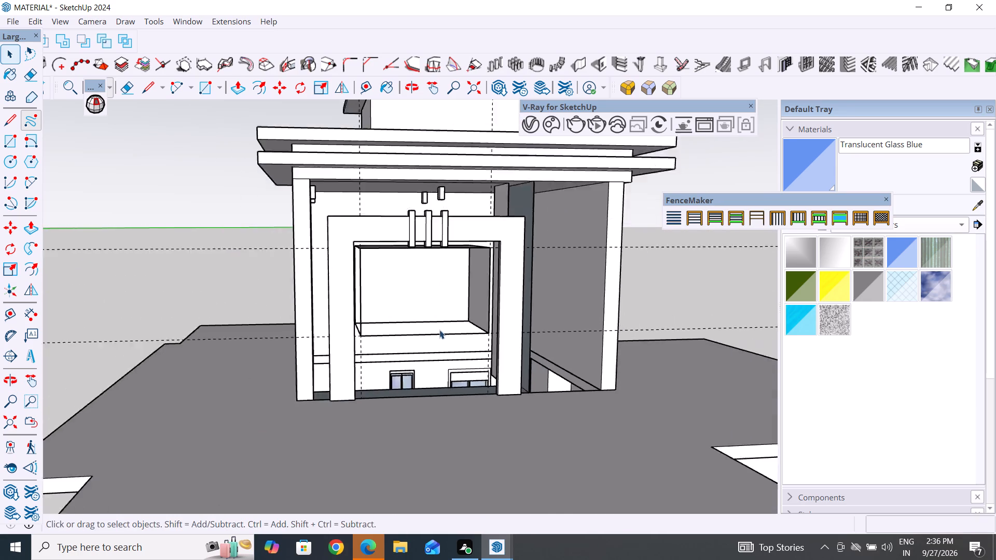
middle_drag(429, 362, 353, 390)
scroll(398, 300, up, 6)
middle_drag(429, 314, 586, 305)
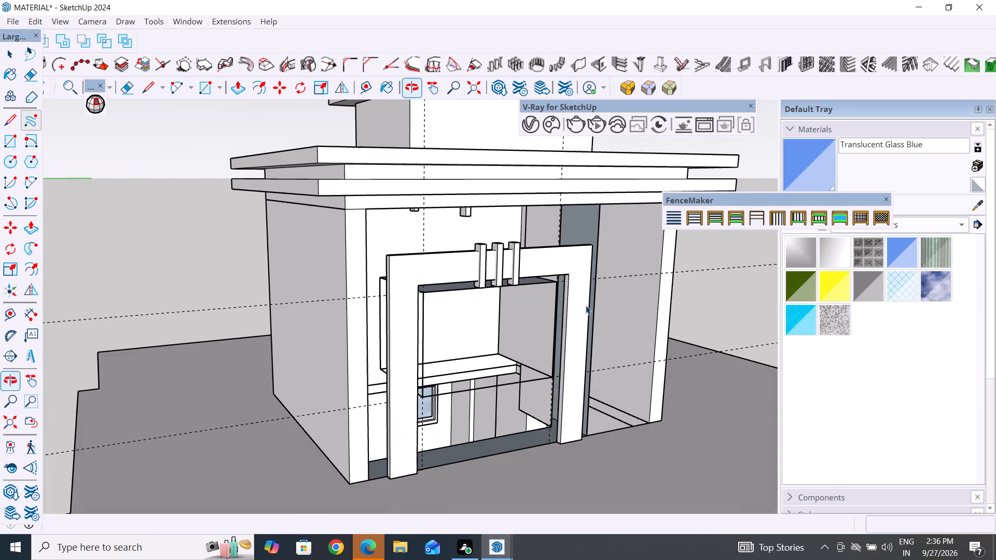
click(546, 316)
key(Delete)
Inspect the tower's interior and its open front below the window position.
middle_drag(502, 329, 463, 182)
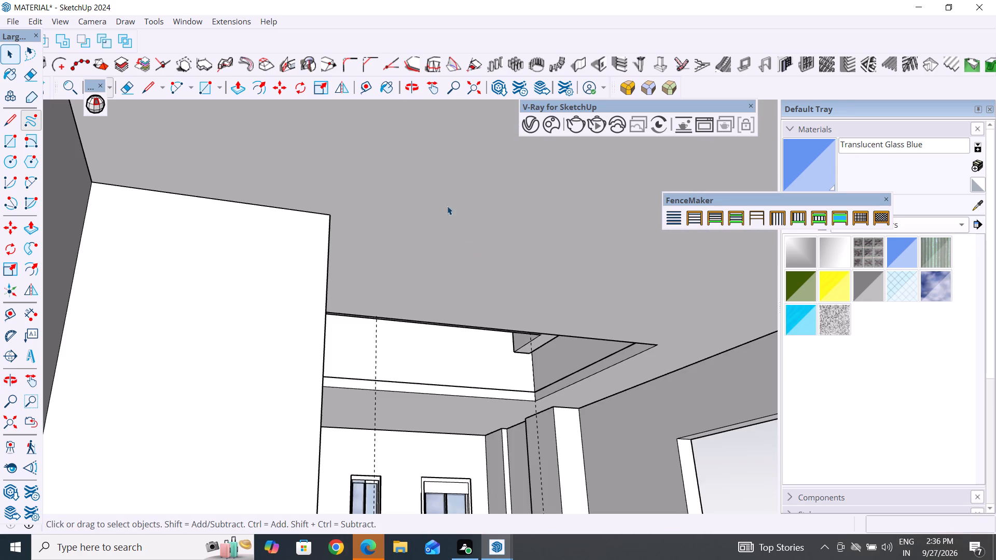
scroll(440, 430, down, 5)
middle_drag(450, 366, 406, 532)
scroll(418, 427, down, 9)
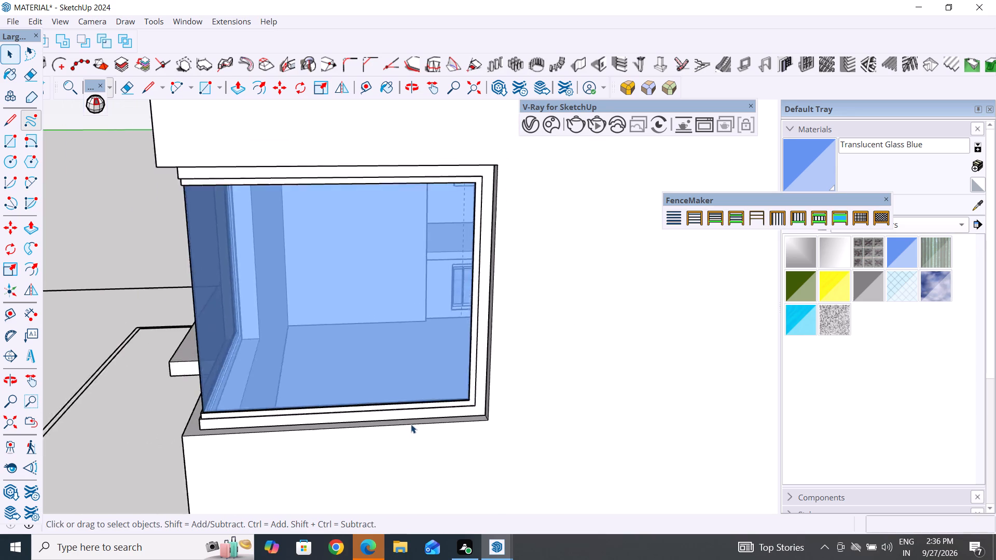
scroll(411, 424, down, 12)
scroll(497, 97, up, 4)
scroll(483, 161, up, 6)
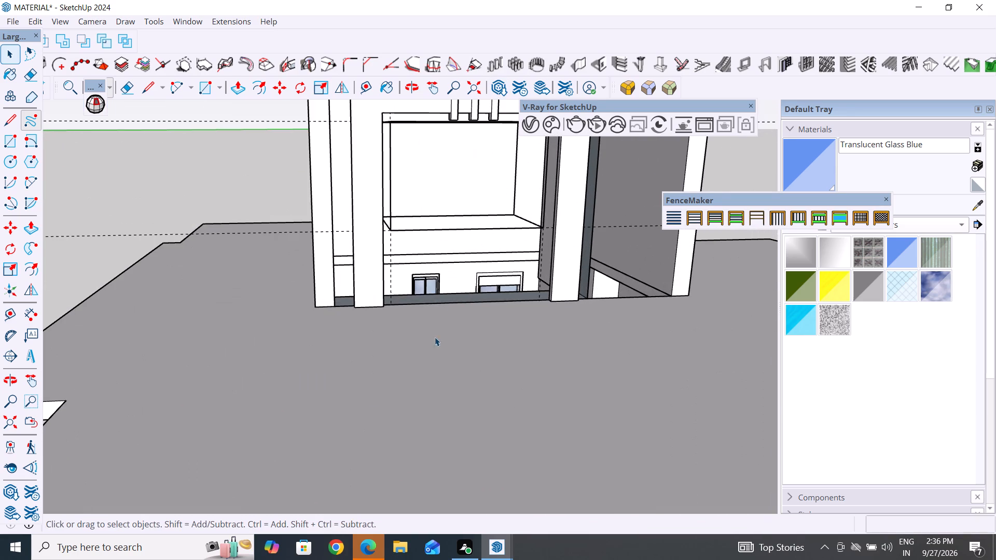
Delete the top face of the window recess box behind the tower's front surround.
scroll(378, 405, down, 4)
middle_drag(392, 415, 569, 399)
scroll(503, 189, up, 1)
middle_drag(496, 189, 433, 191)
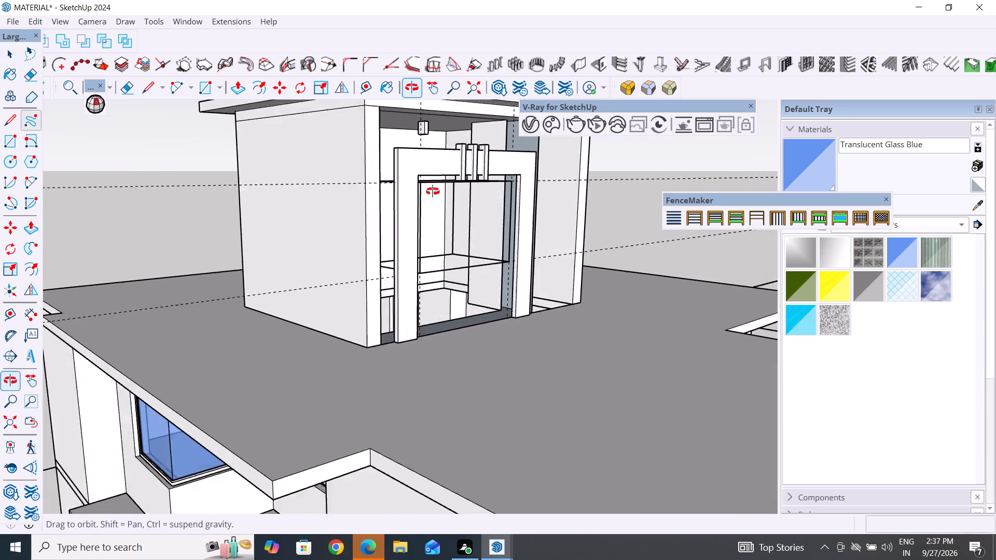
middle_drag(433, 191, 378, 191)
scroll(408, 169, up, 11)
middle_drag(408, 221, 397, 201)
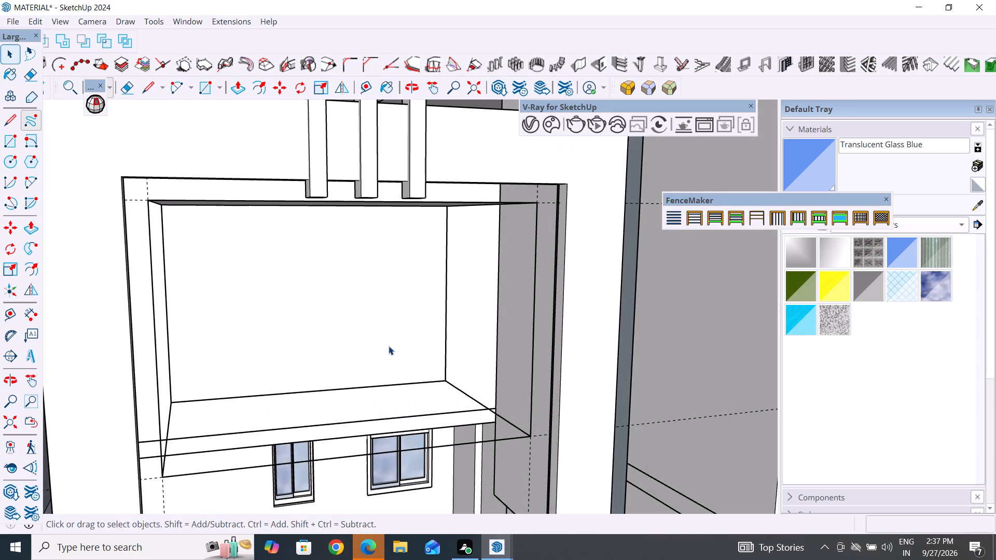
middle_drag(392, 372, 385, 301)
scroll(336, 522, down, 6)
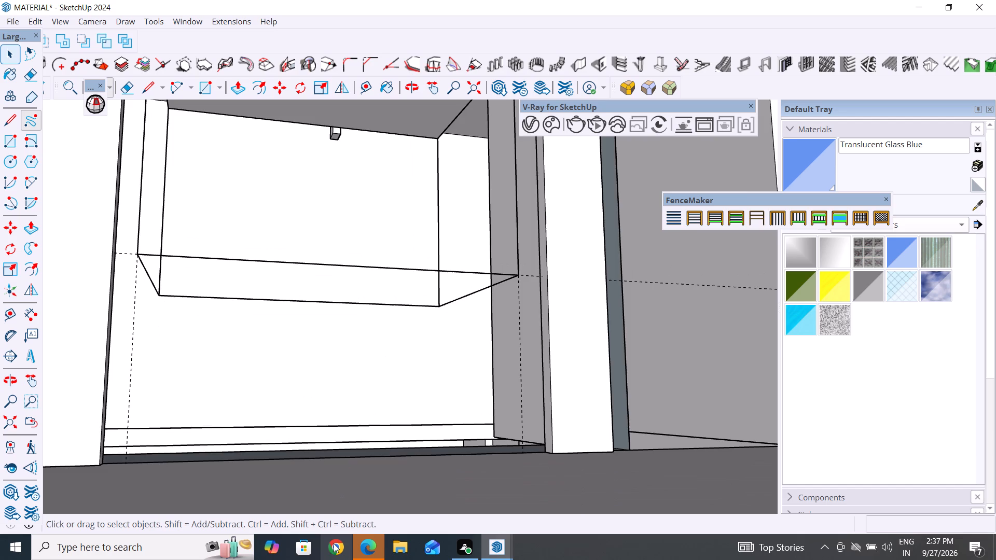
scroll(378, 356, down, 6)
middle_drag(375, 231, 381, 245)
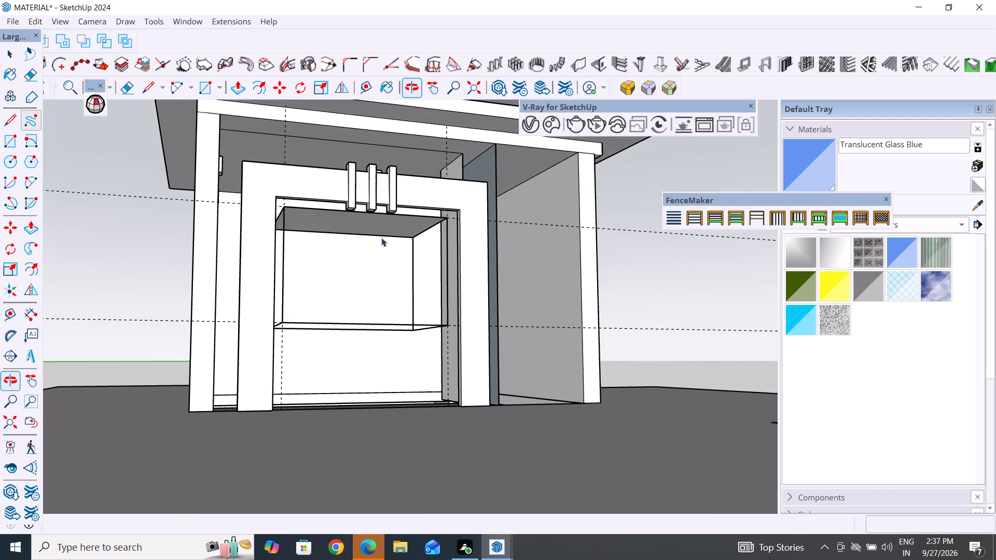
click(385, 224)
key(Delete)
Delete the recess box's leftover rear vertical edge and the upper edges around its removed top face.
click(412, 263)
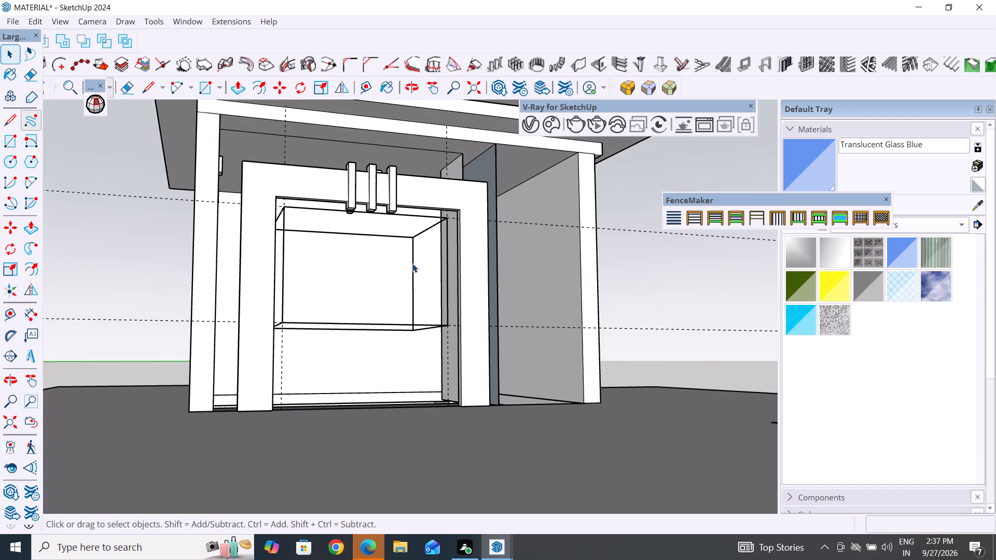
key(Delete)
click(420, 230)
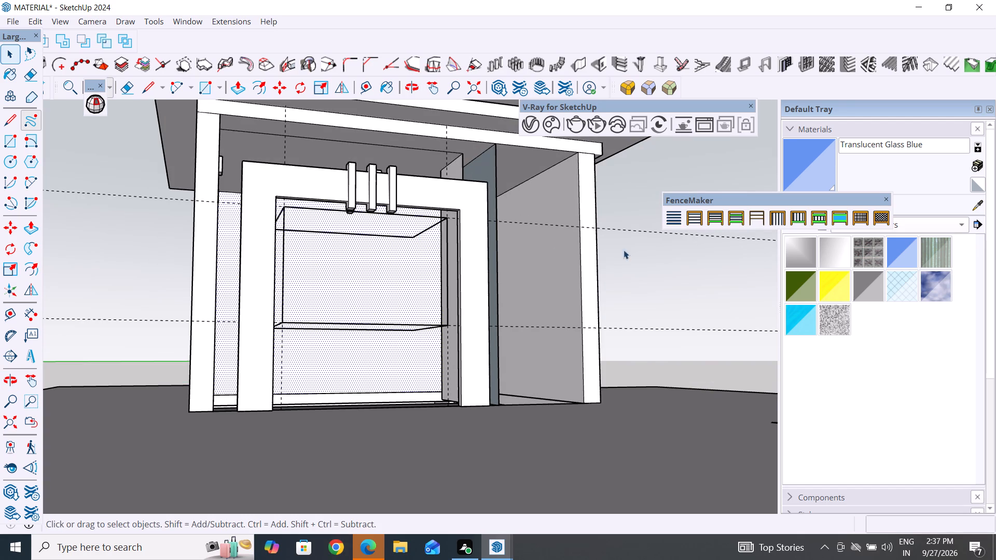
click(654, 254)
click(434, 226)
key(Delete)
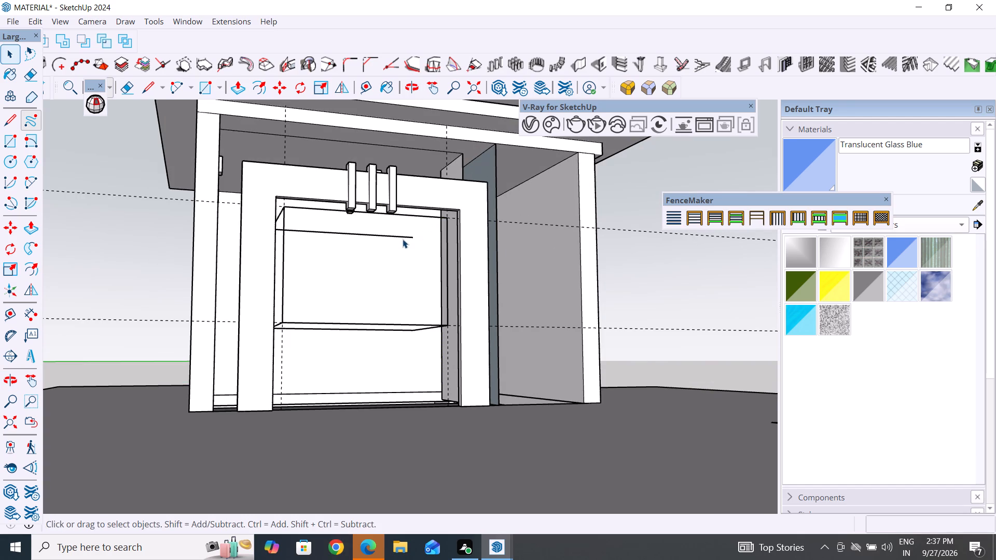
click(403, 236)
key(Delete)
Delete the leftover bottom edges of the window recess box inside the tower.
middle_drag(588, 295, 481, 308)
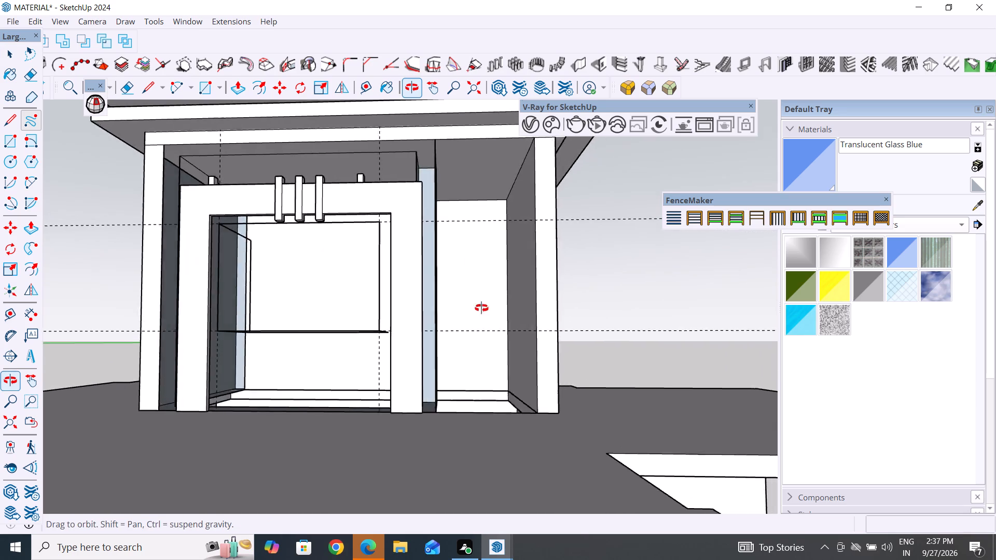
middle_drag(481, 308, 468, 339)
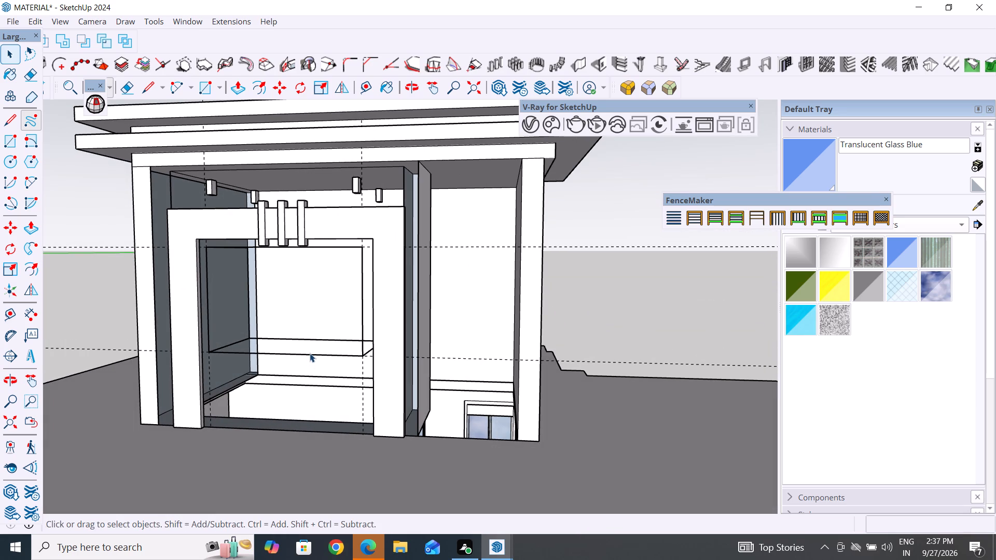
click(315, 355)
key(Delete)
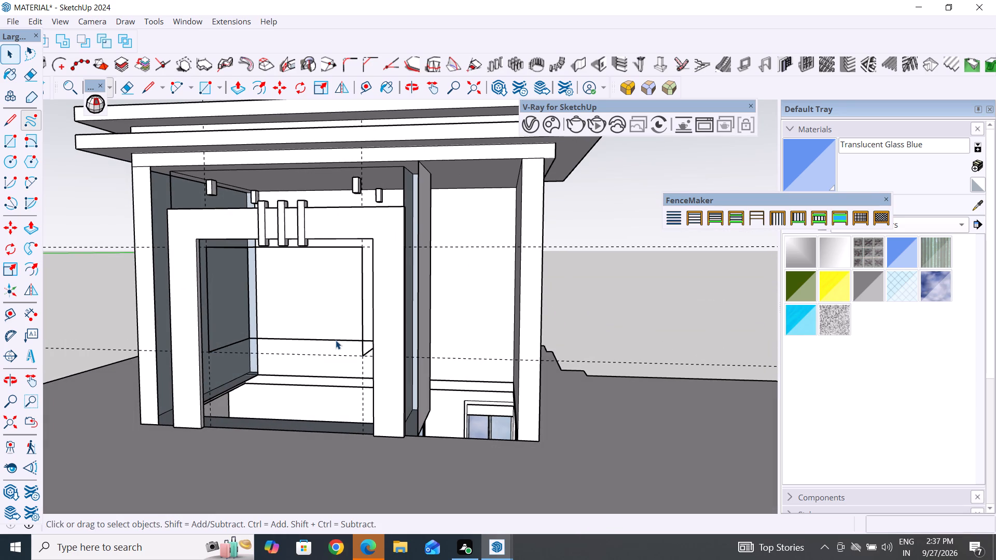
click(336, 340)
key(Delete)
click(368, 352)
key(Delete)
click(247, 339)
key(Delete)
Delete the two leftover vertical edges on the left side of the former recess box.
middle_drag(370, 390, 349, 403)
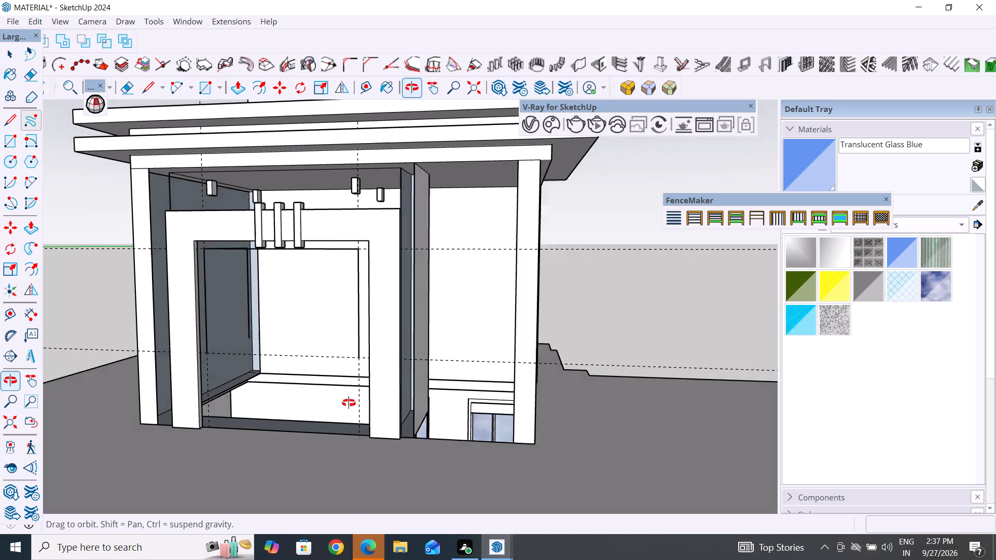
middle_drag(349, 403, 276, 402)
click(254, 322)
key(Delete)
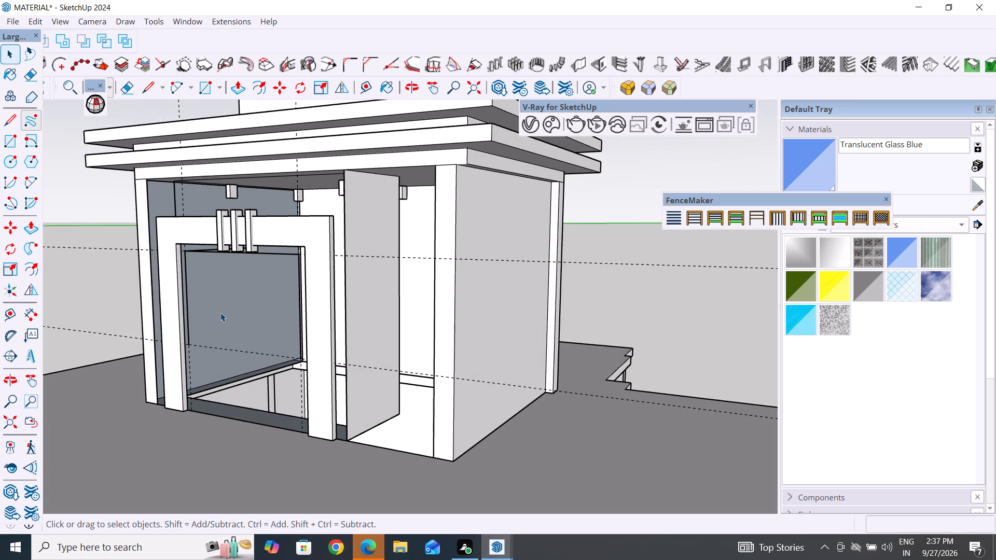
click(187, 316)
key(Delete)
Delete the leftover right vertical edge and top front edge of the former window opening behind the surround.
middle_drag(228, 302, 402, 239)
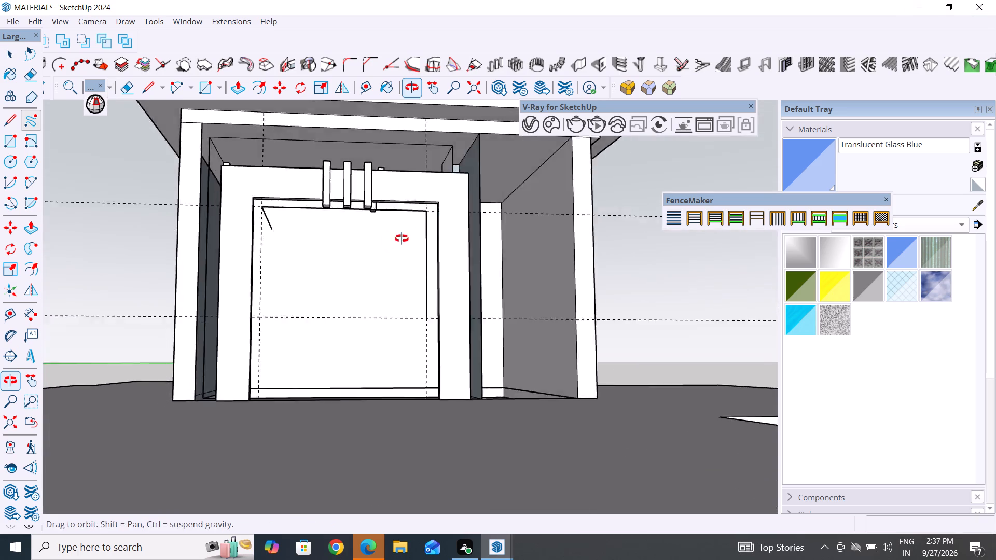
middle_drag(402, 239, 423, 225)
middle_click(423, 225)
scroll(324, 469, down, 15)
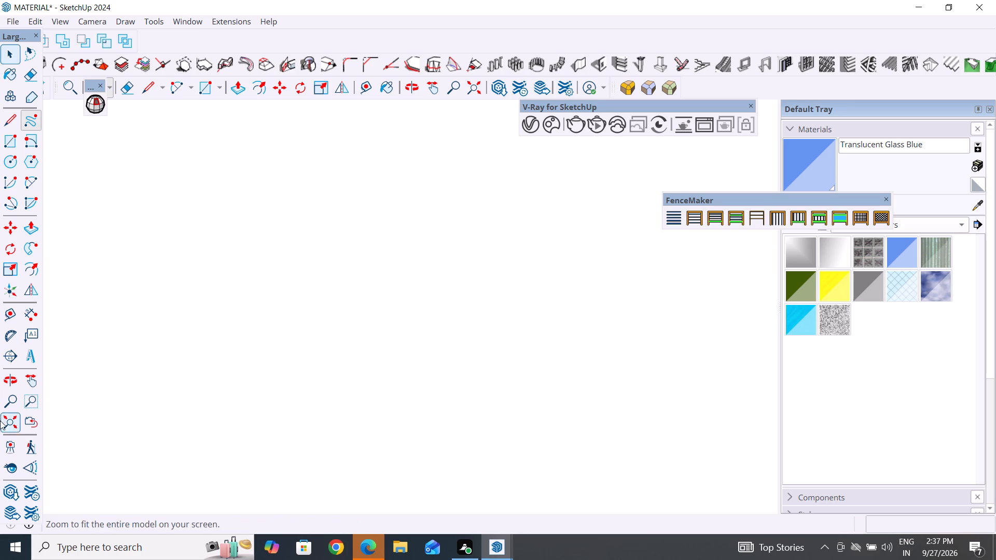
click(9, 420)
scroll(395, 358, down, 2)
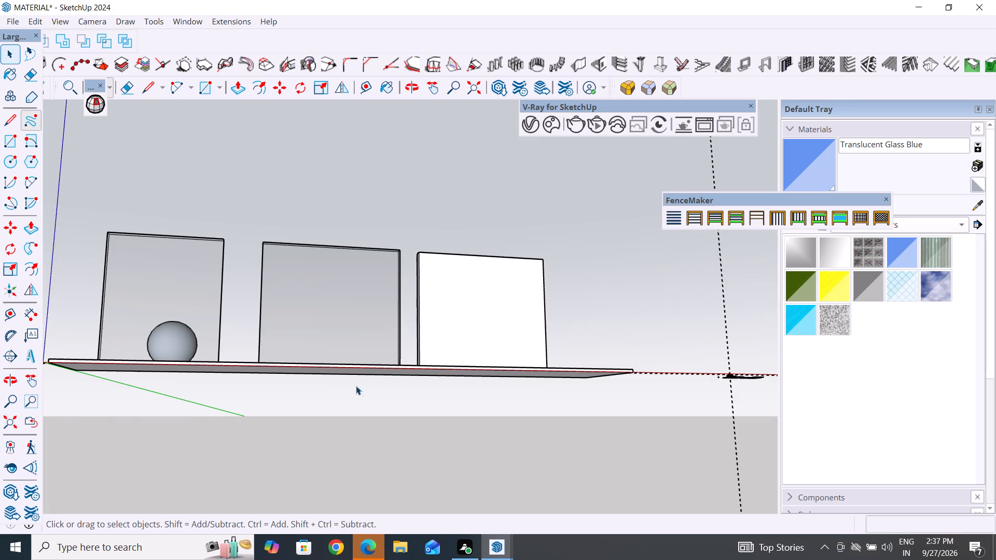
scroll(356, 386, down, 2)
scroll(700, 367, up, 5)
scroll(602, 373, up, 1)
middle_drag(585, 396, 533, 474)
scroll(599, 411, up, 9)
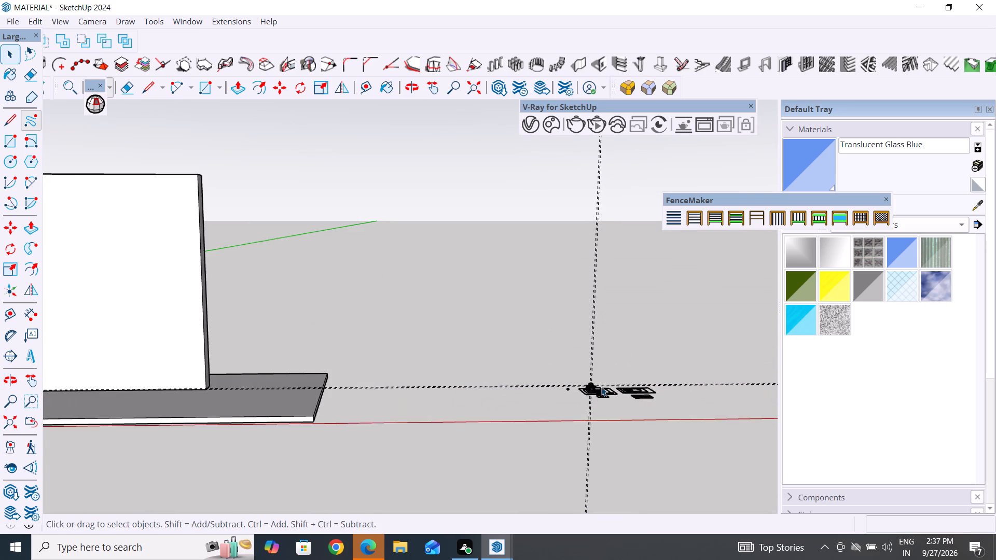
scroll(601, 387, up, 20)
scroll(601, 387, up, 15)
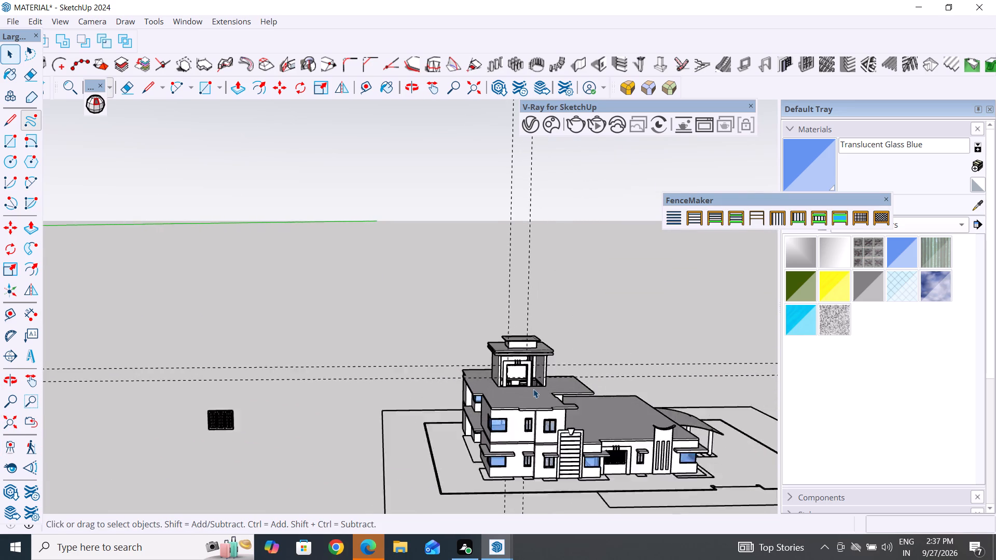
scroll(524, 374, up, 1)
middle_drag(522, 373, 393, 338)
scroll(514, 375, up, 11)
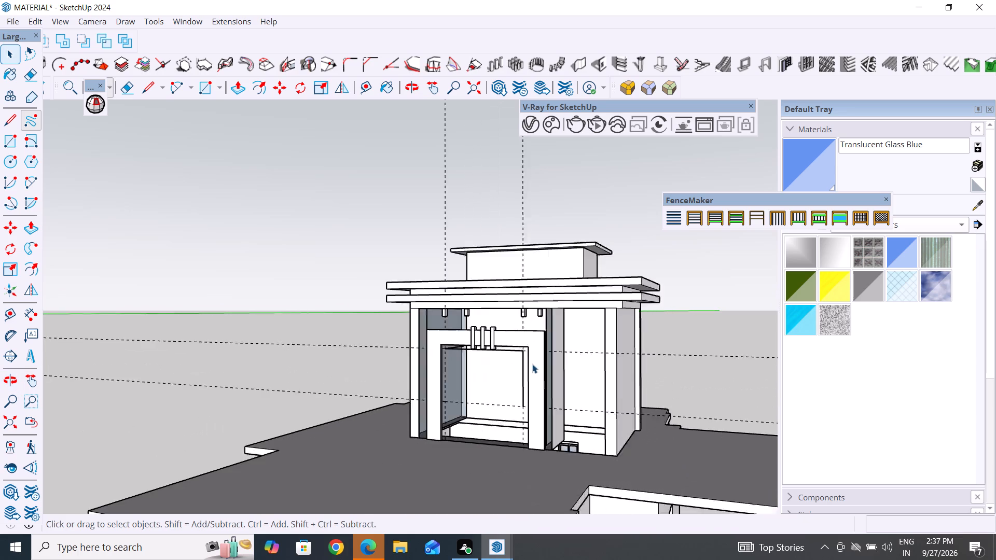
scroll(532, 364, up, 6)
click(522, 361)
key(Delete)
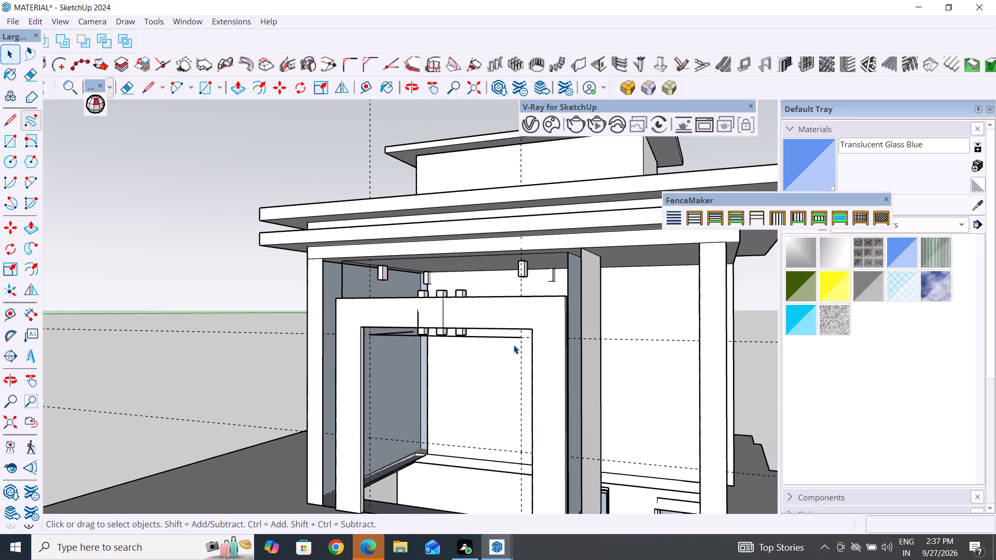
click(514, 338)
key(Delete)
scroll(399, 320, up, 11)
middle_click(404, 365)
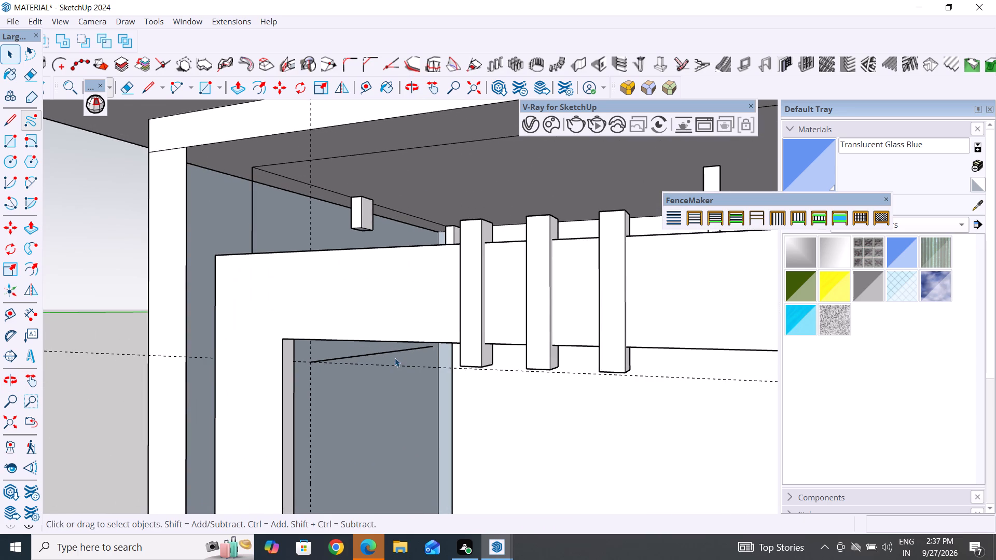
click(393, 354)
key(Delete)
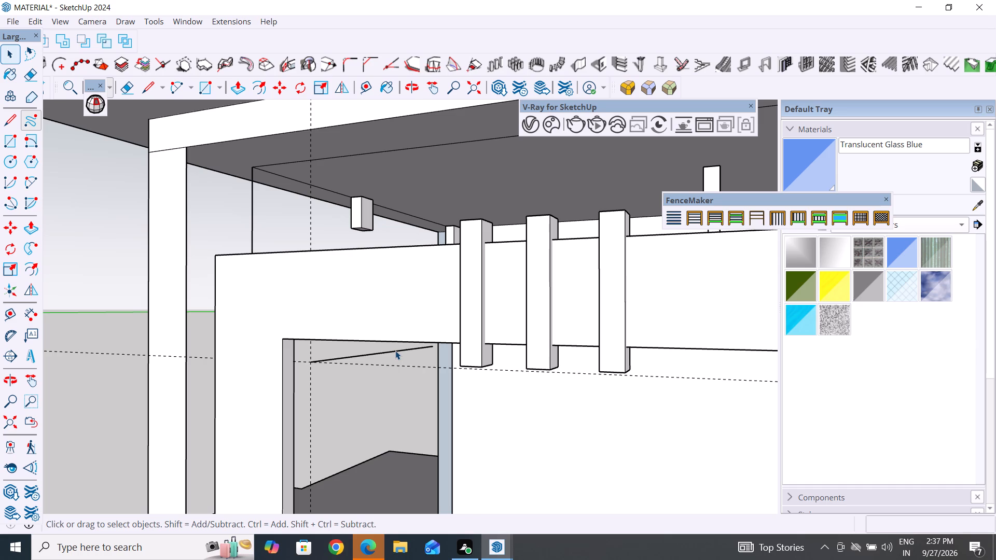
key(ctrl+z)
Delete the last stray recess edge near the upper left inside corner of the surround.
scroll(395, 351, up, 5)
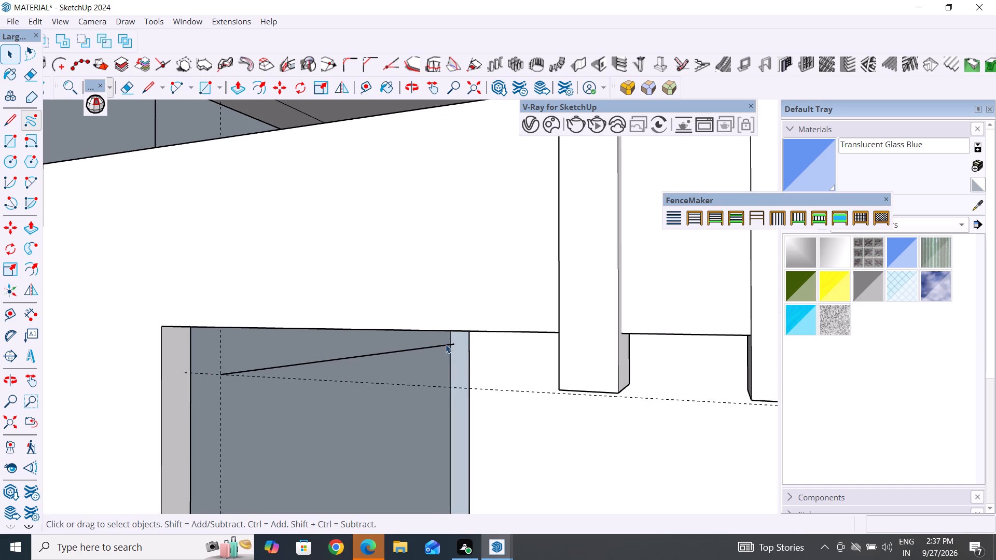
click(439, 347)
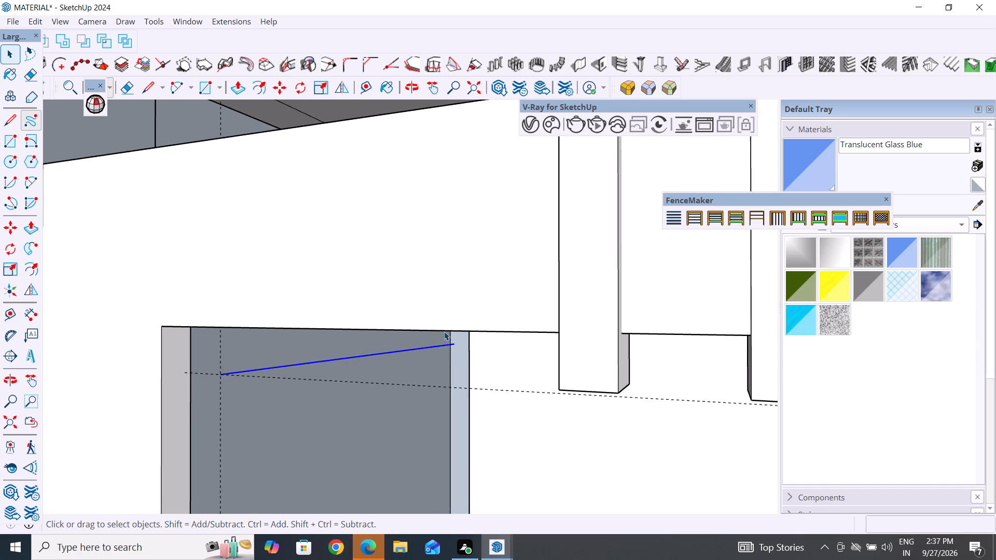
key(Delete)
Draw a rectangle about 10' by 10' closing the tower's open front wall, from the pier's upper corner to the inner wall's base.
scroll(469, 336, down, 20)
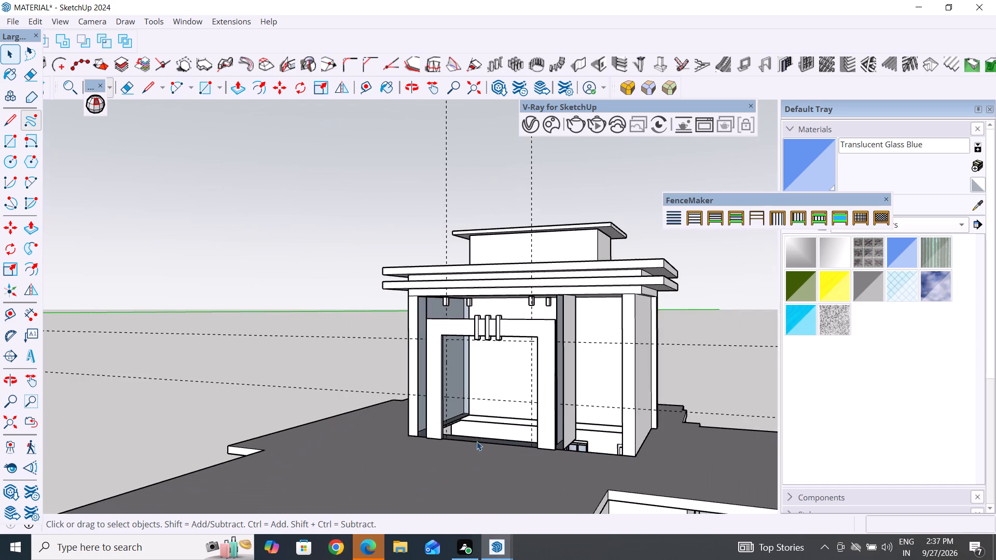
middle_drag(527, 483, 664, 511)
middle_drag(607, 355, 436, 369)
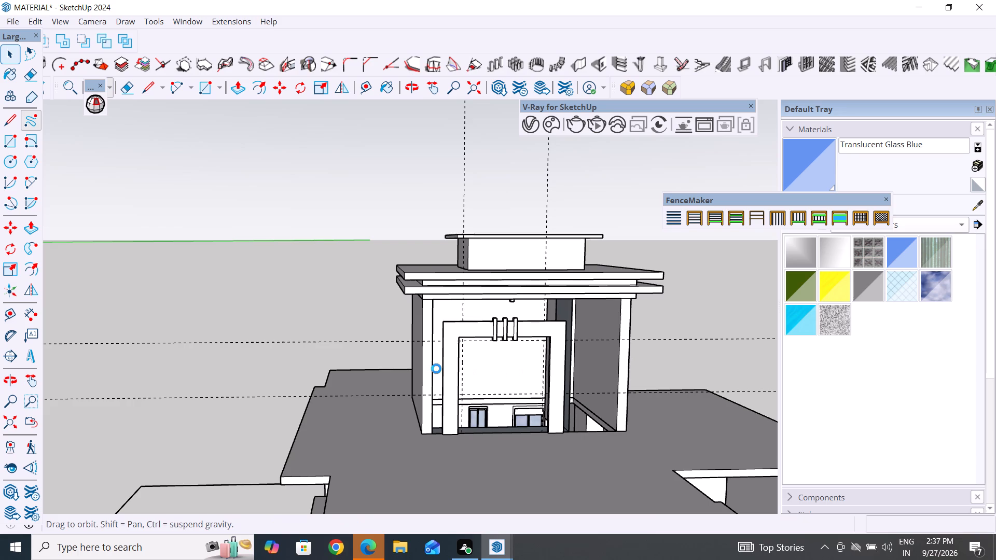
middle_drag(436, 369, 432, 369)
scroll(432, 369, up, 1)
key(Delete)
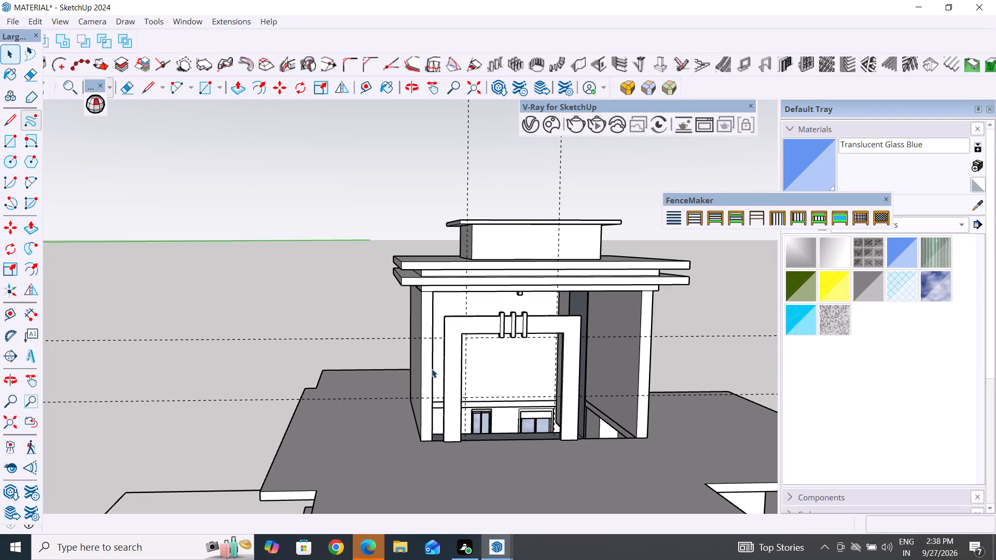
scroll(481, 322, down, 5)
middle_drag(479, 382, 297, 412)
scroll(450, 408, up, 10)
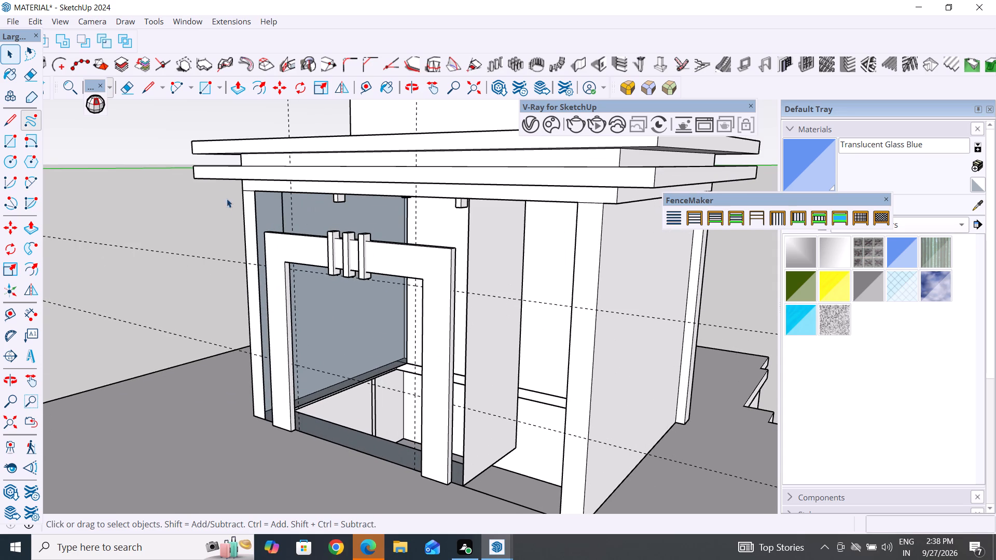
click(10, 134)
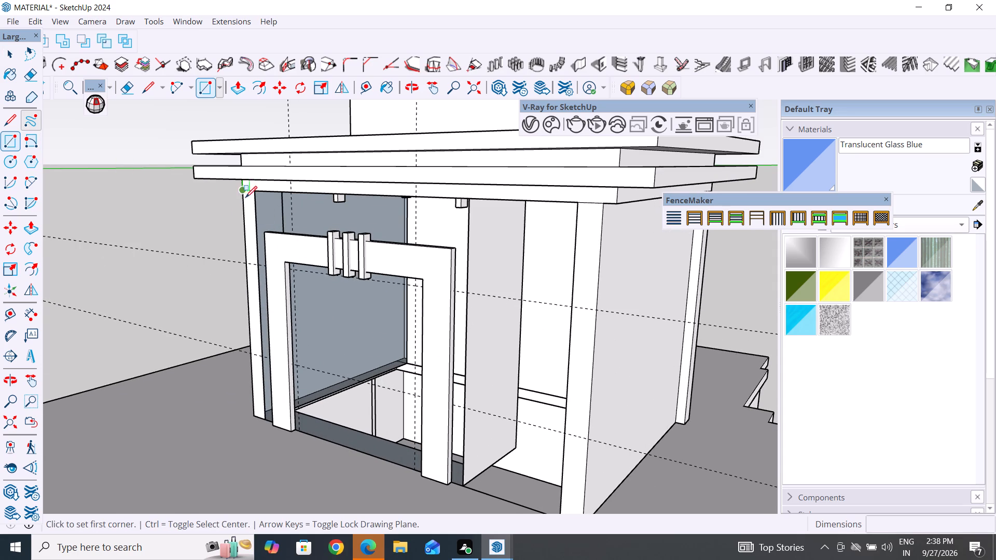
click(255, 191)
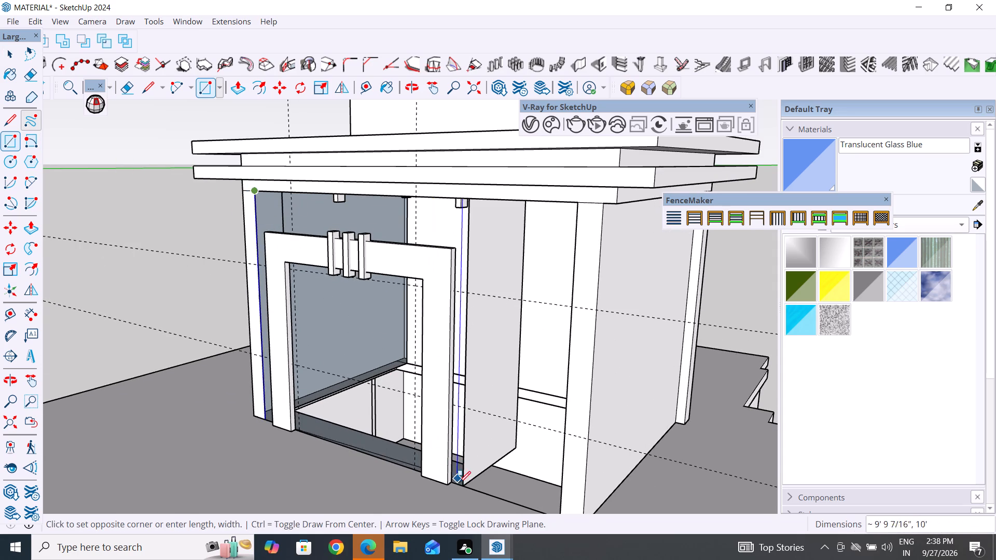
click(462, 486)
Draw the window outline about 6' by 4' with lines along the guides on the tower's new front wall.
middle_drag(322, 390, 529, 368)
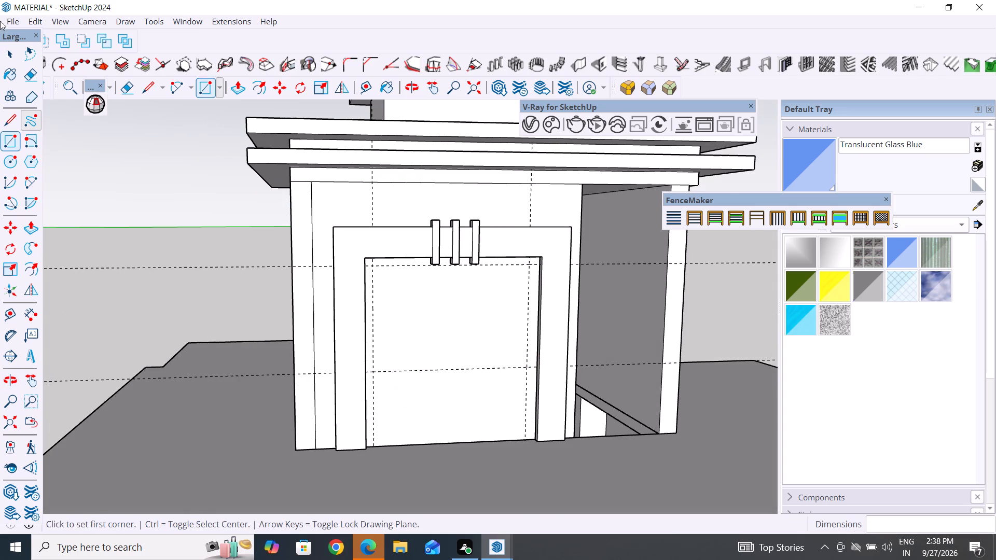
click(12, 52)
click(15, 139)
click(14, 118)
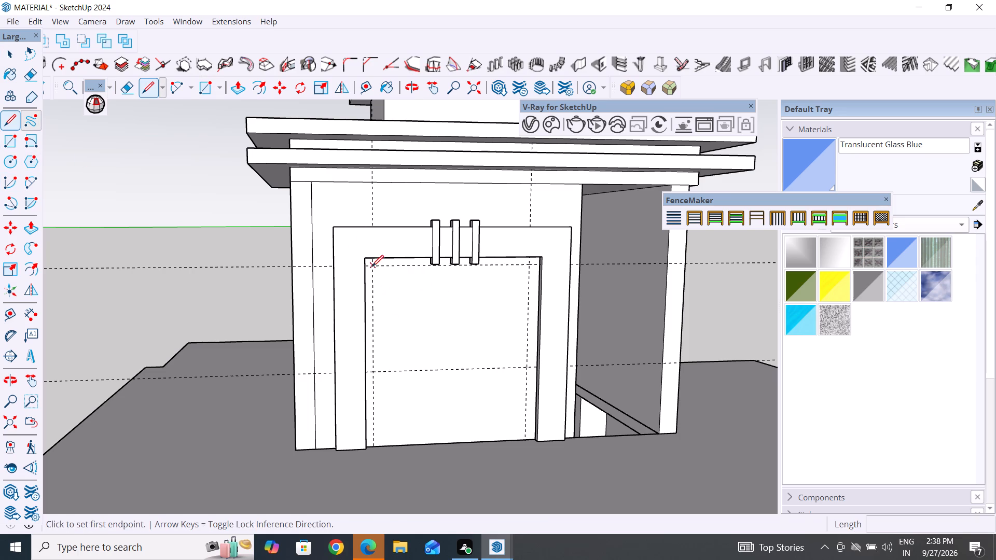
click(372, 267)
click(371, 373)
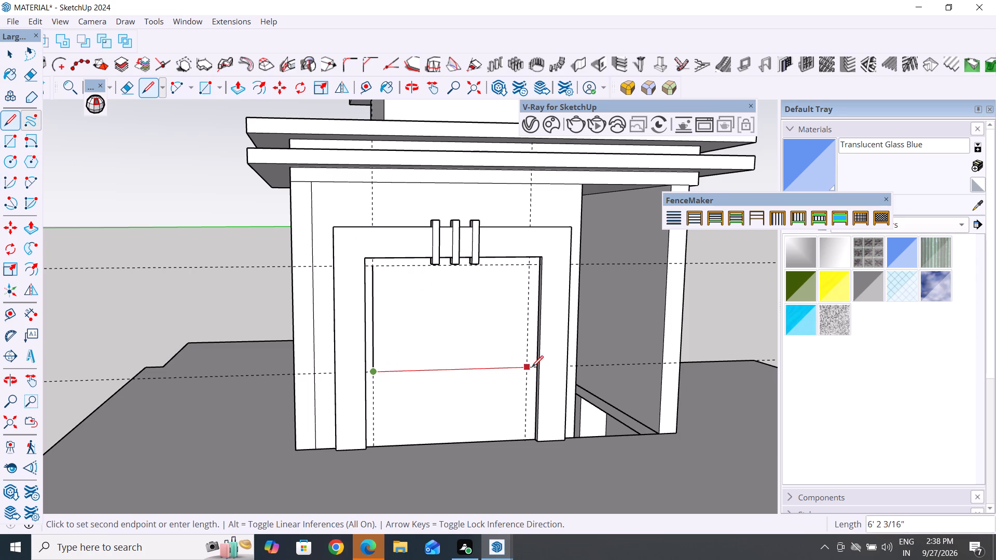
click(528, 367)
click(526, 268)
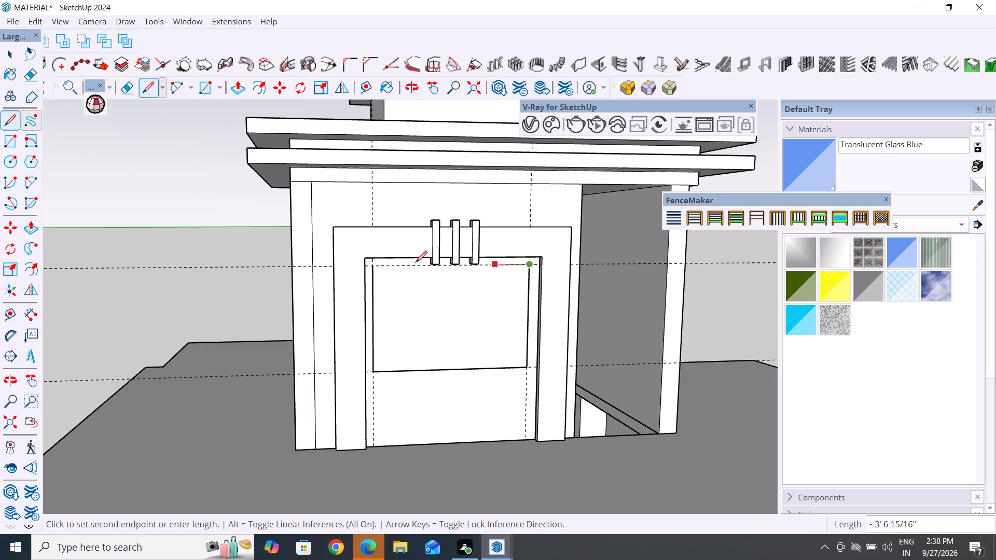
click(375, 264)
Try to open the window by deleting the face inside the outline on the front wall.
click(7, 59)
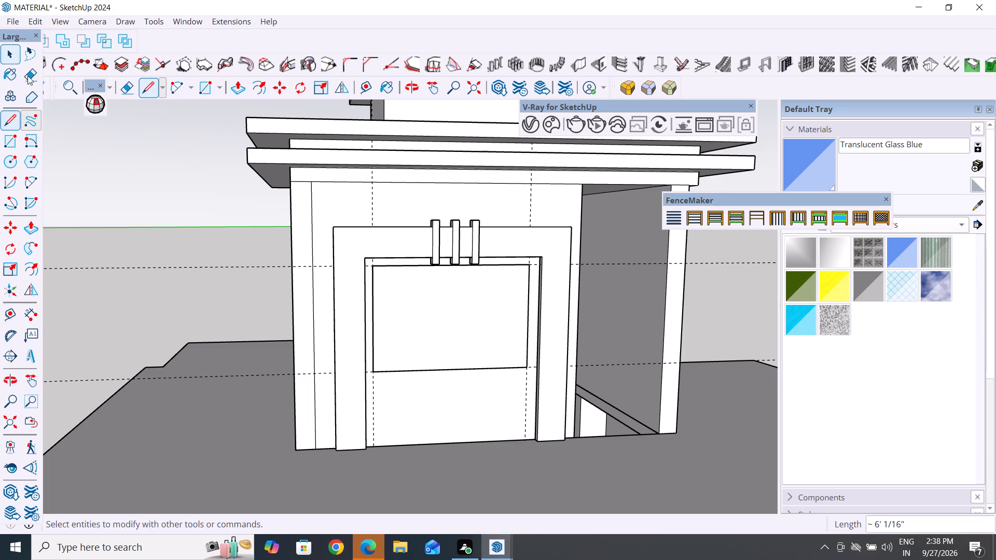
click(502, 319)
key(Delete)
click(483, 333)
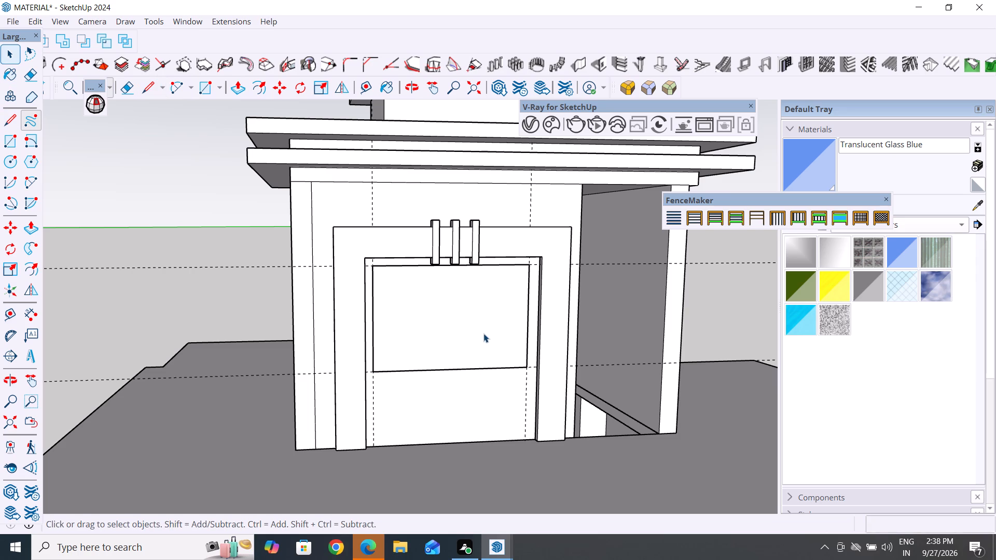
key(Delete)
Restore the tower's front wall face by drawing a 10' 3" line along the wall's top edge beneath the roof slab.
middle_drag(499, 330, 485, 340)
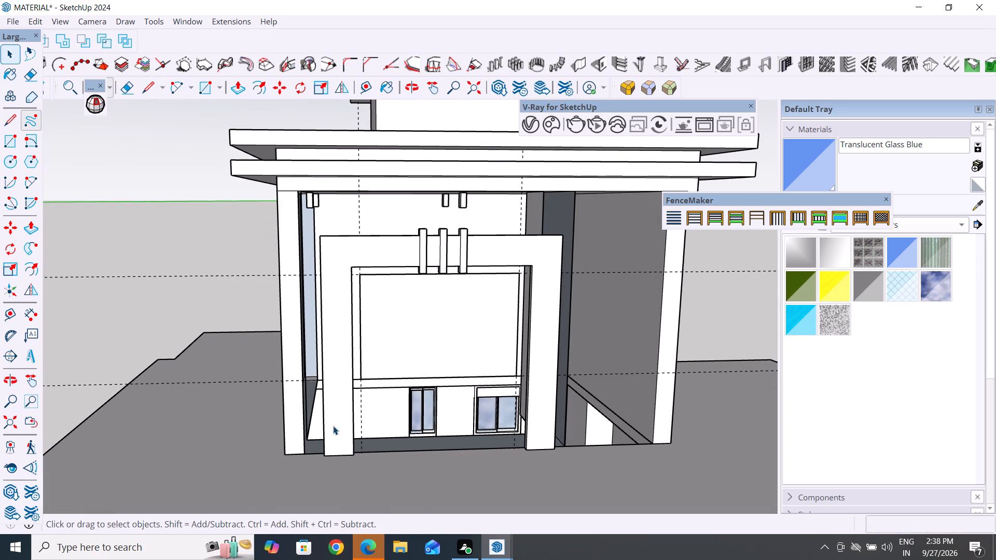
middle_drag(411, 297, 295, 277)
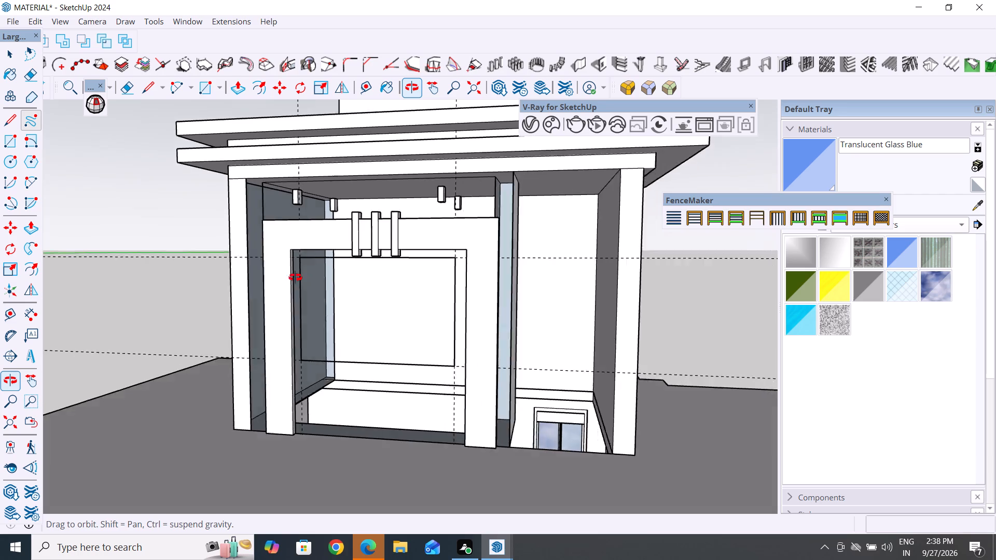
middle_drag(295, 277, 543, 319)
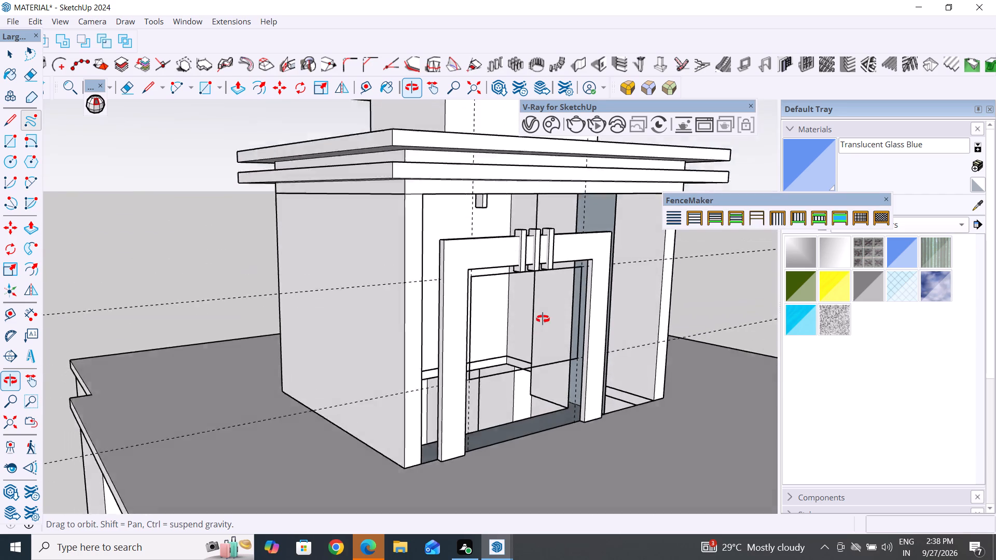
middle_drag(543, 319, 542, 340)
middle_drag(554, 360, 325, 354)
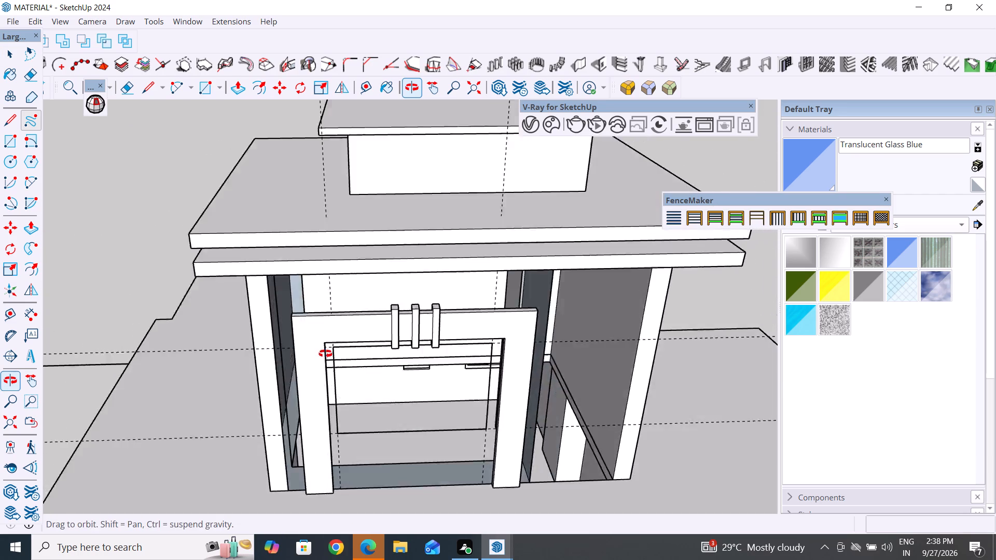
middle_drag(325, 354, 306, 345)
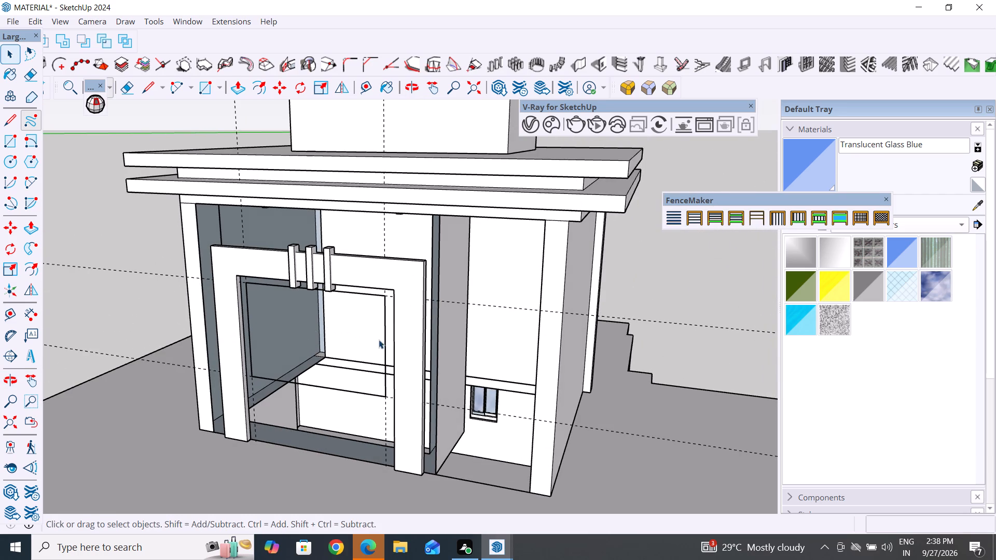
middle_drag(365, 358, 372, 339)
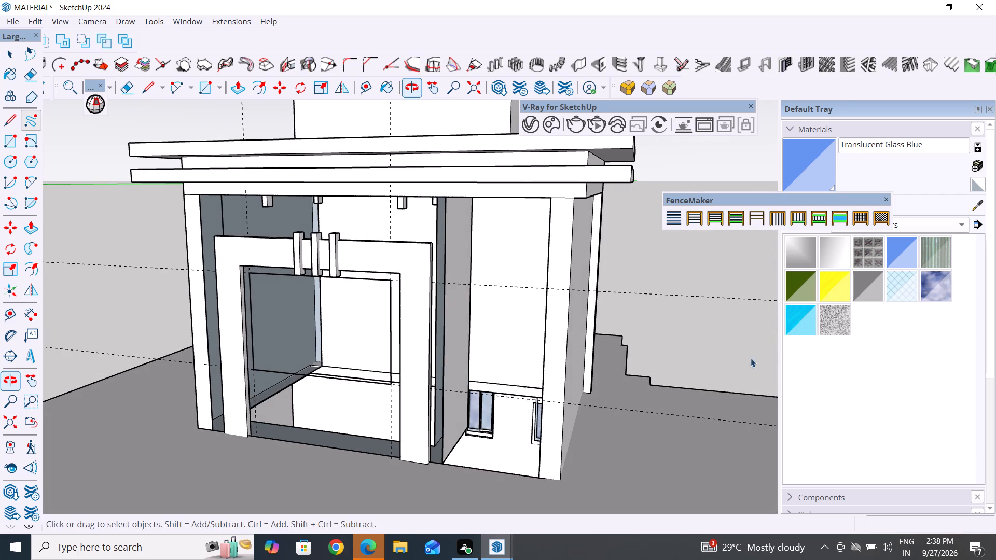
click(12, 124)
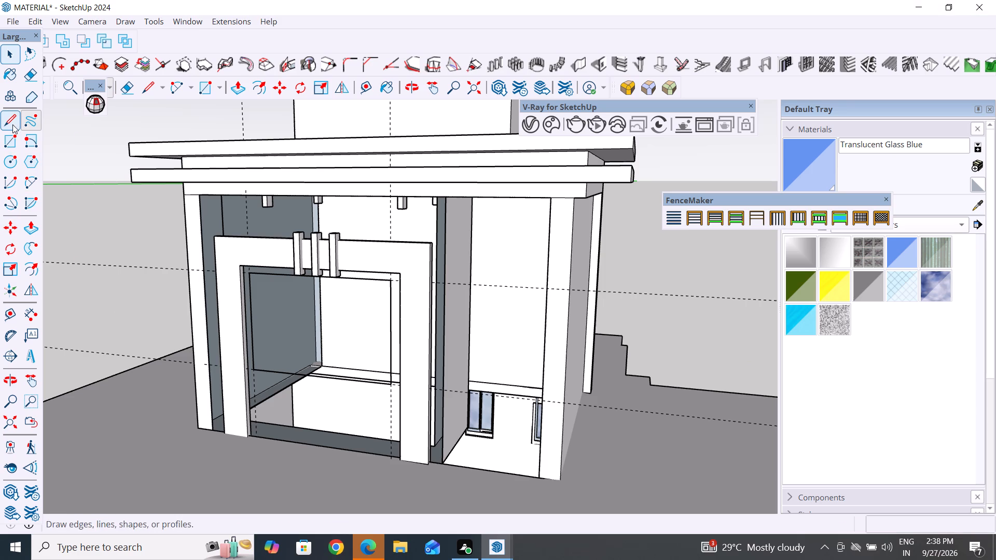
scroll(236, 219, up, 1)
middle_drag(236, 219, 275, 130)
click(220, 145)
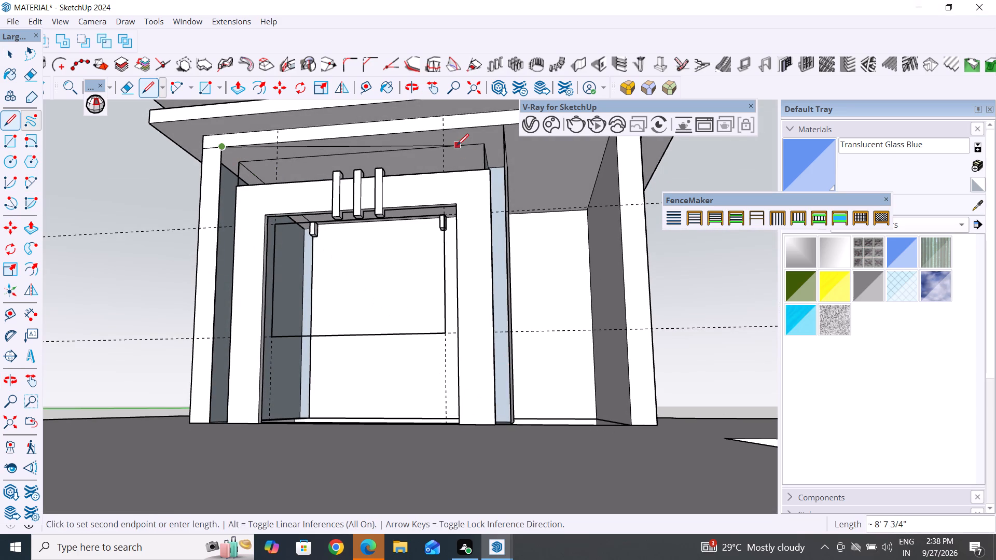
click(504, 129)
Check from several angles whether the window outline divides the tower's front wall into separate faces.
click(10, 60)
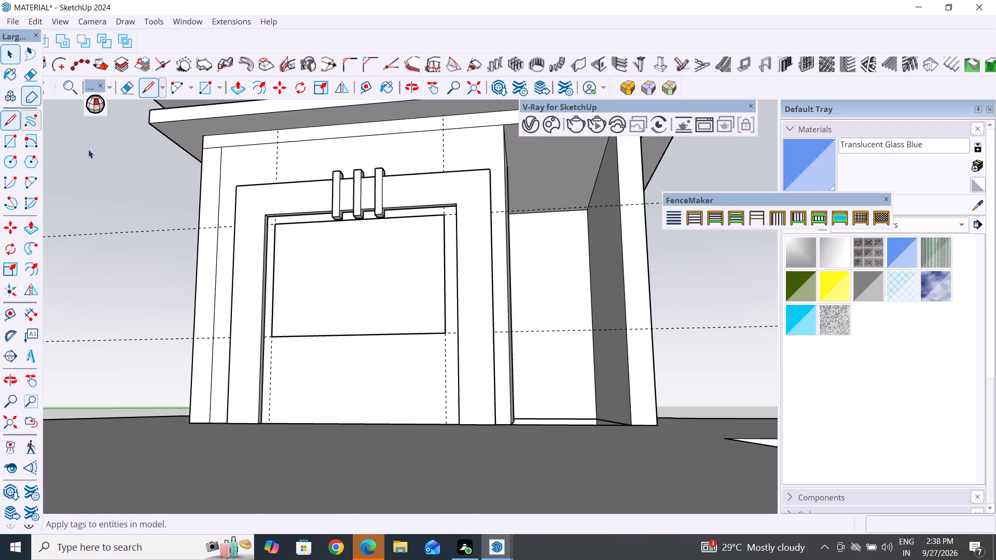
click(337, 269)
click(337, 269)
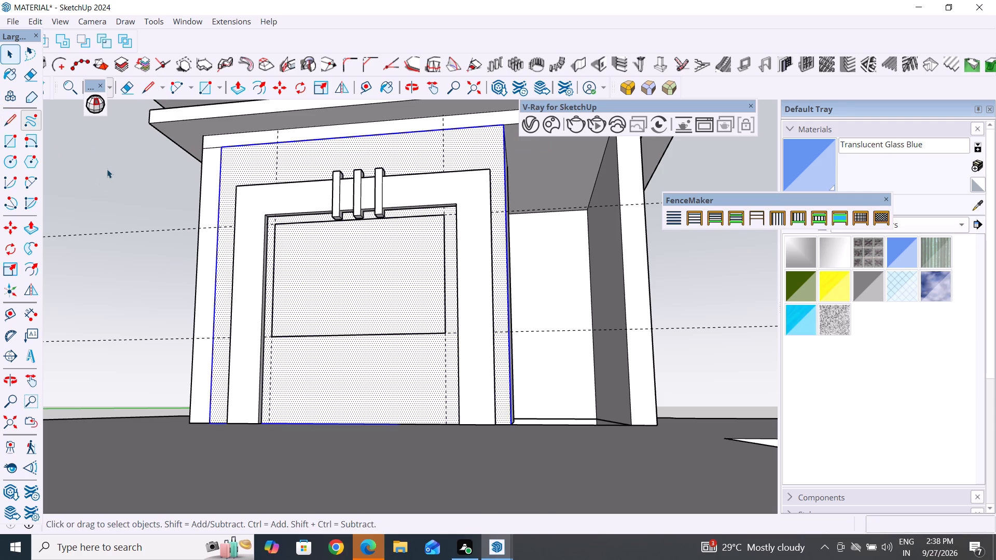
click(107, 169)
click(353, 268)
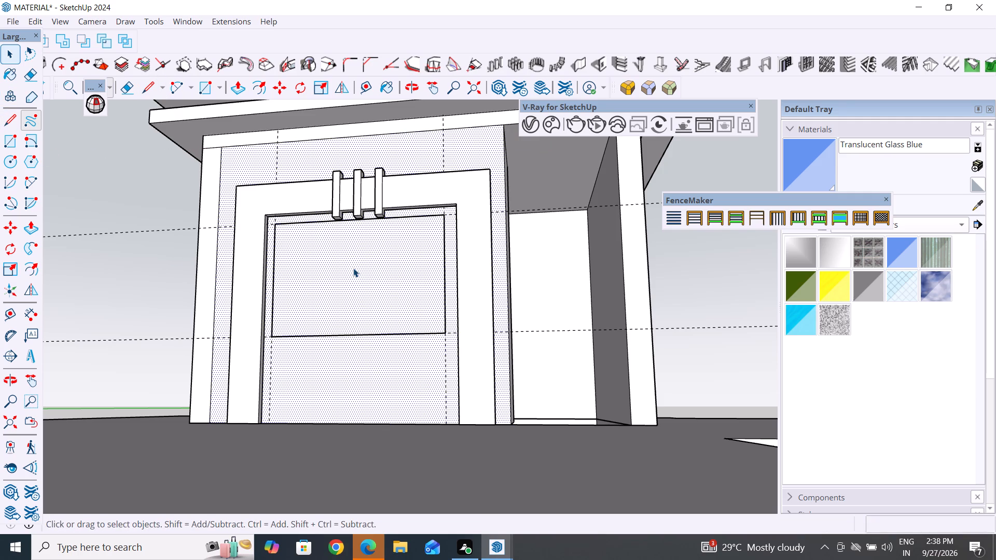
middle_drag(388, 302, 245, 392)
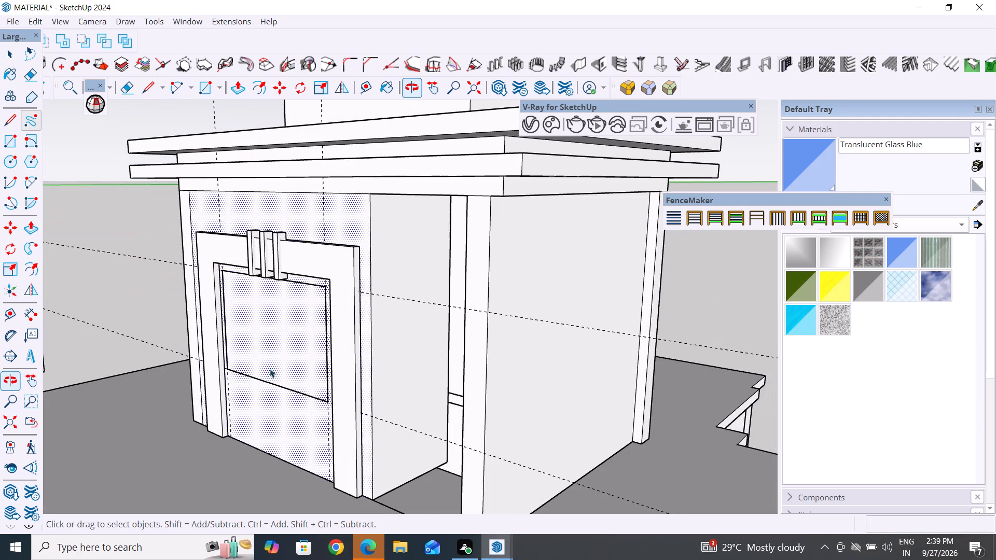
click(287, 342)
double_click(287, 342)
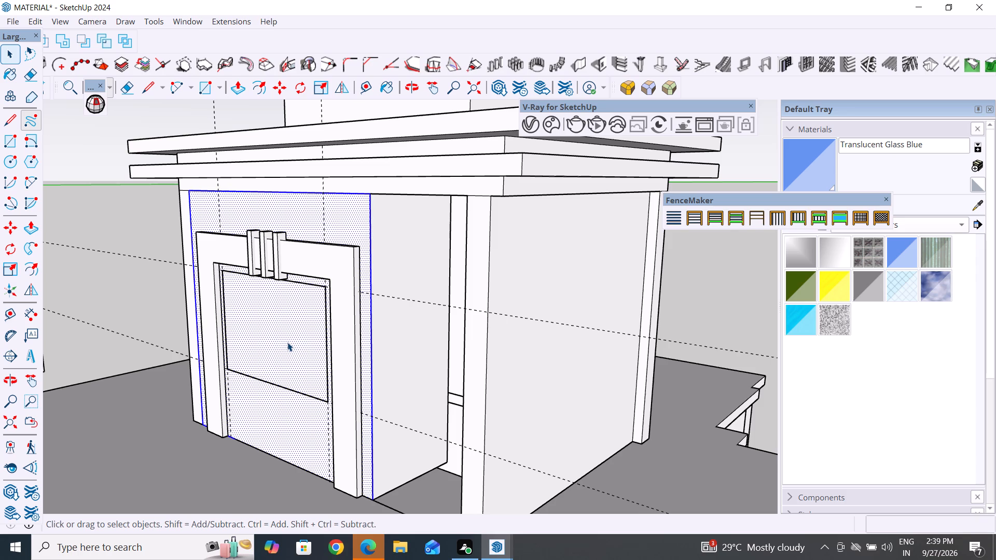
shift+right_click(287, 342)
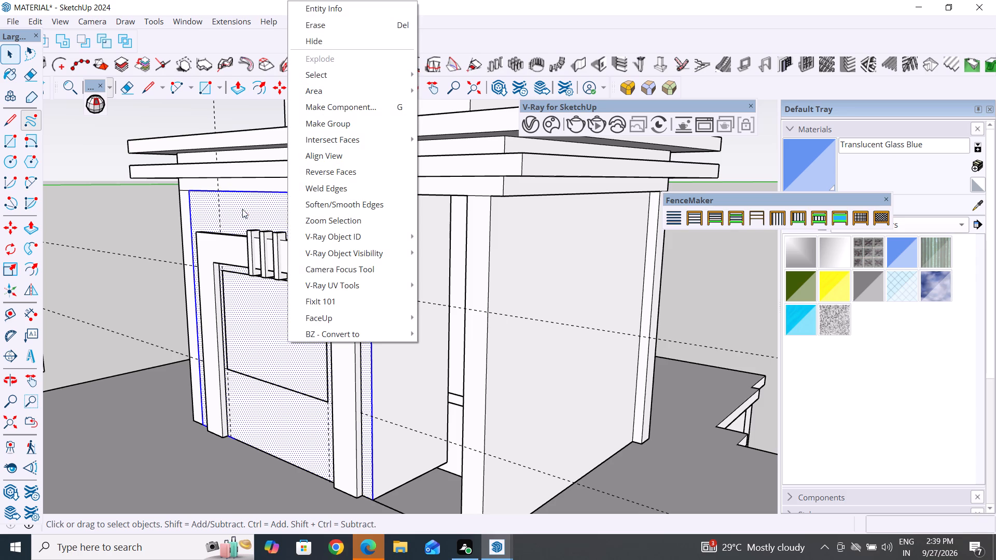
shift+click(242, 209)
click(272, 333)
middle_drag(265, 366, 734, 341)
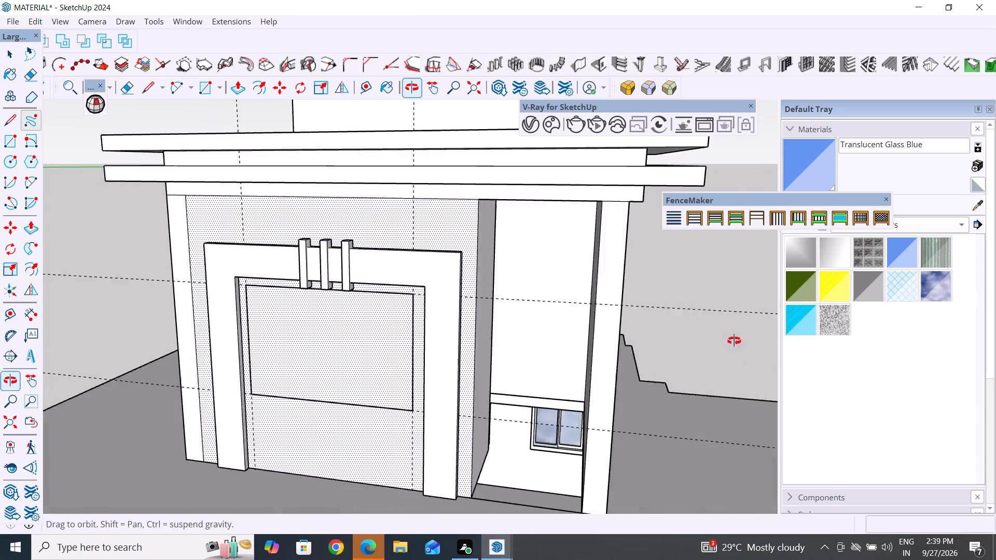
middle_drag(734, 341, 742, 341)
middle_drag(594, 346, 508, 365)
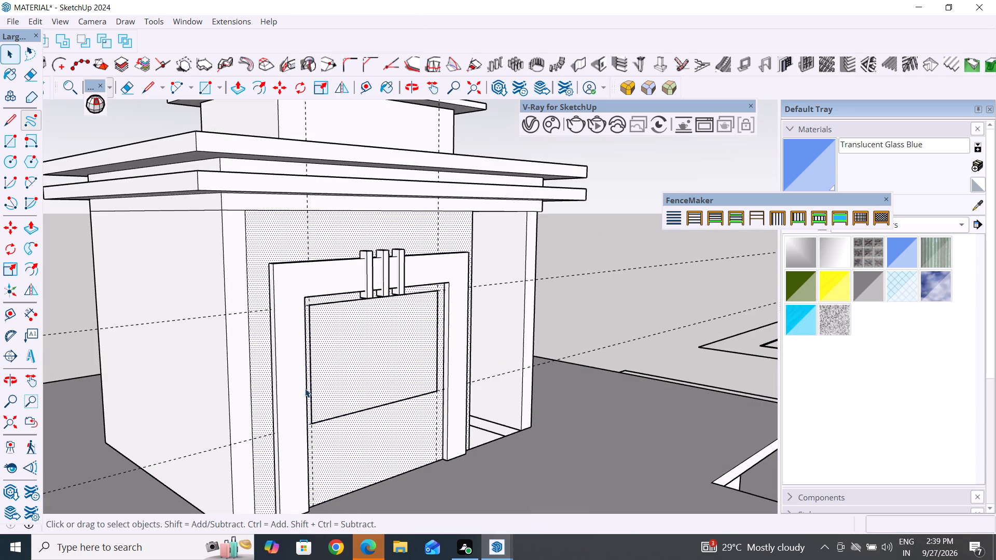
scroll(302, 377, up, 3)
click(396, 354)
click(650, 292)
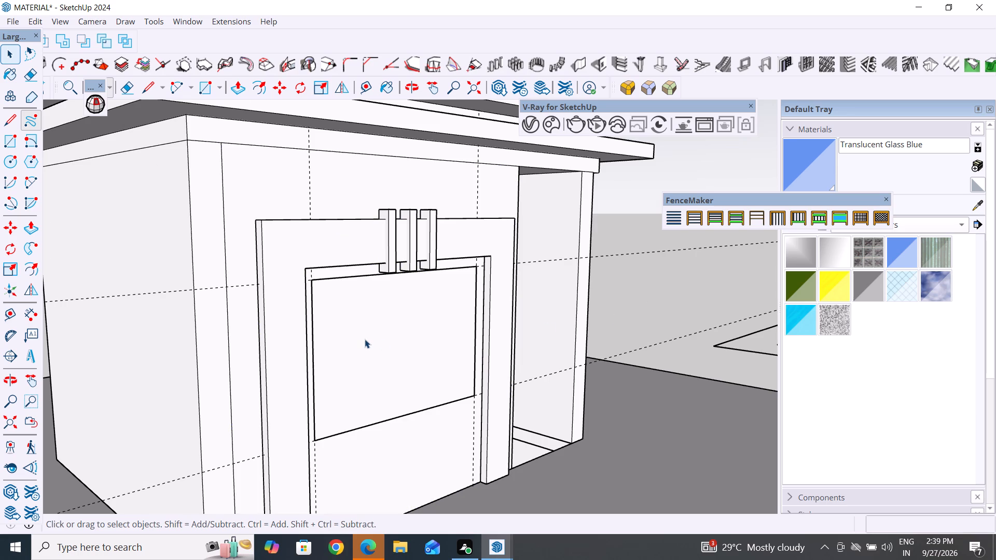
click(364, 339)
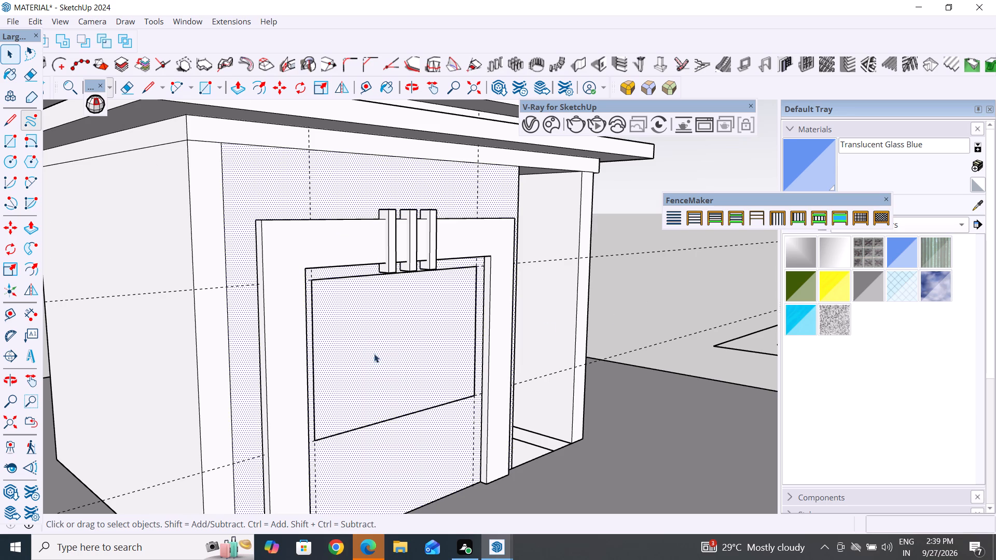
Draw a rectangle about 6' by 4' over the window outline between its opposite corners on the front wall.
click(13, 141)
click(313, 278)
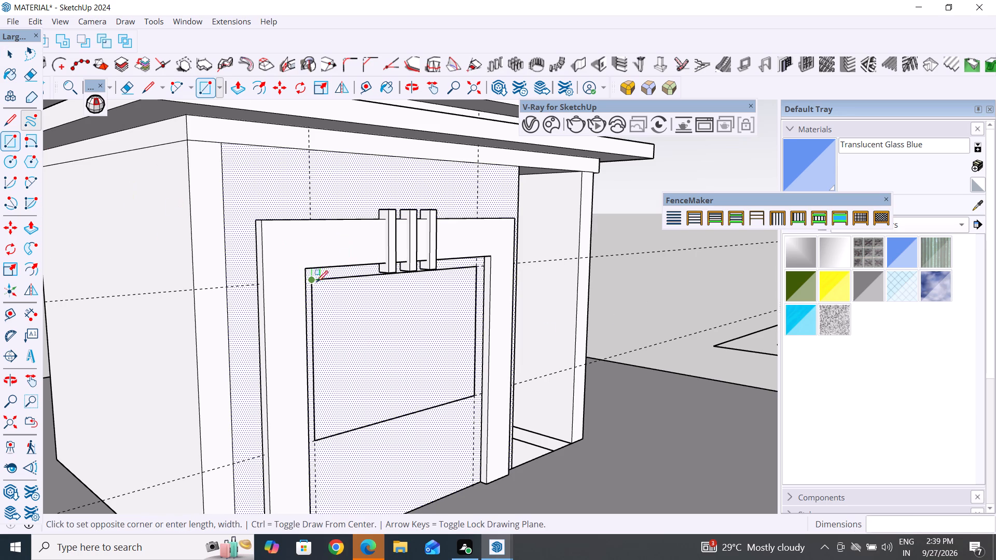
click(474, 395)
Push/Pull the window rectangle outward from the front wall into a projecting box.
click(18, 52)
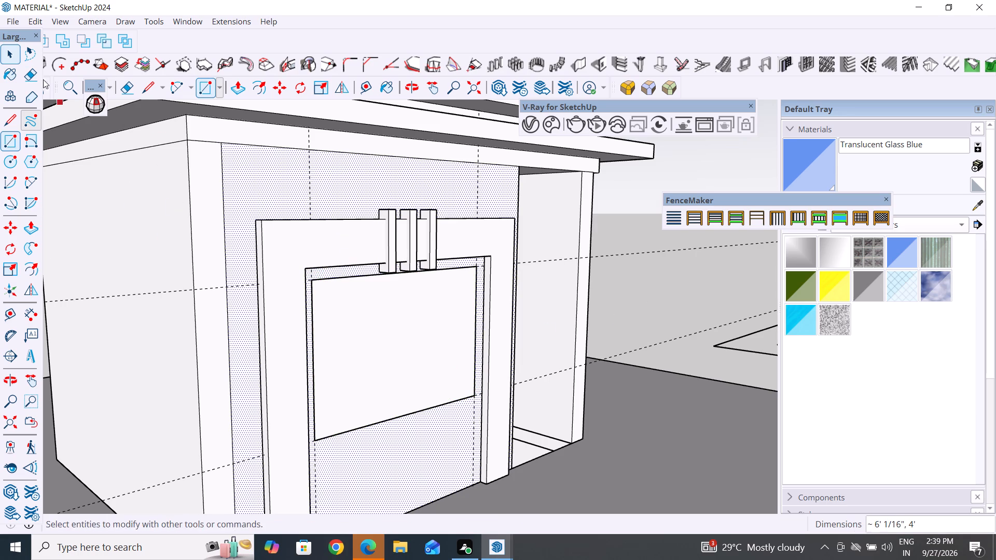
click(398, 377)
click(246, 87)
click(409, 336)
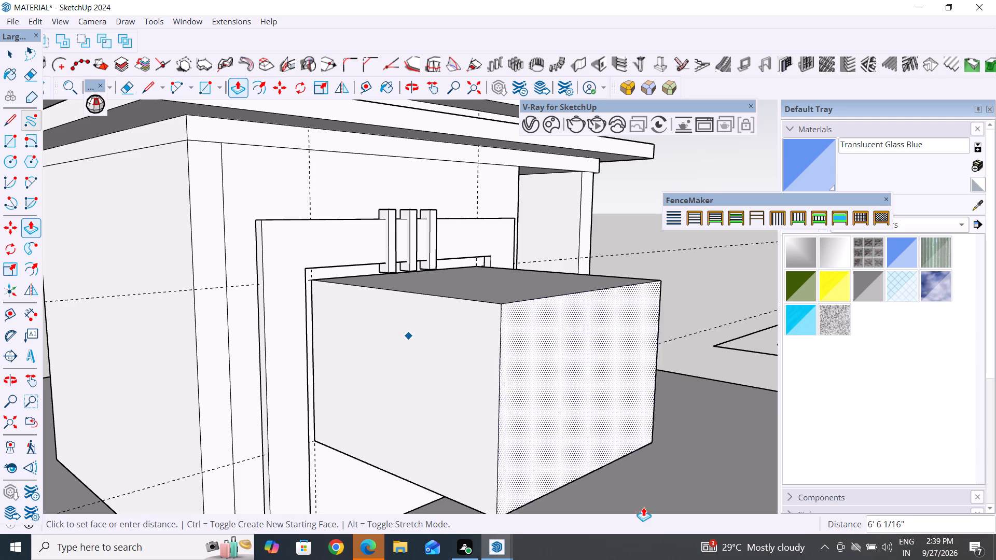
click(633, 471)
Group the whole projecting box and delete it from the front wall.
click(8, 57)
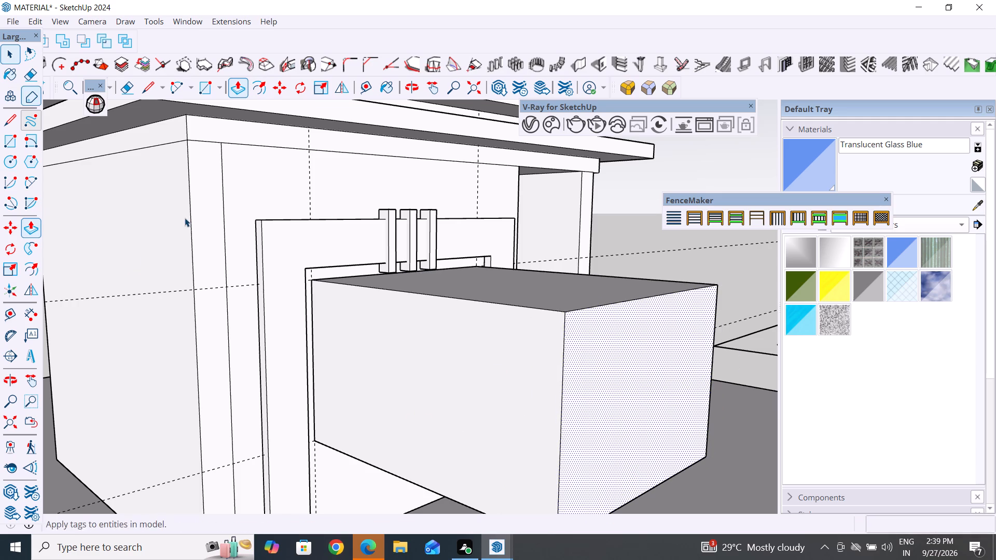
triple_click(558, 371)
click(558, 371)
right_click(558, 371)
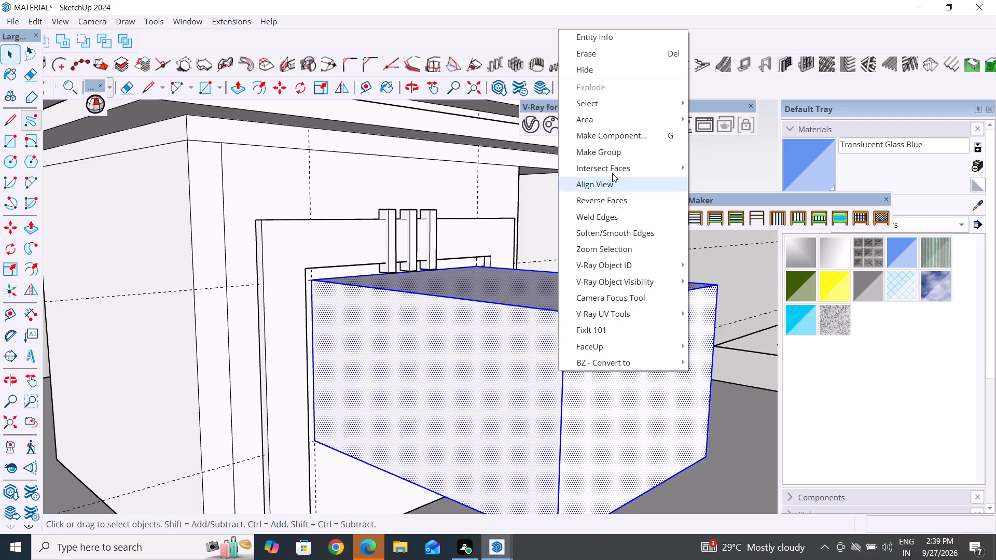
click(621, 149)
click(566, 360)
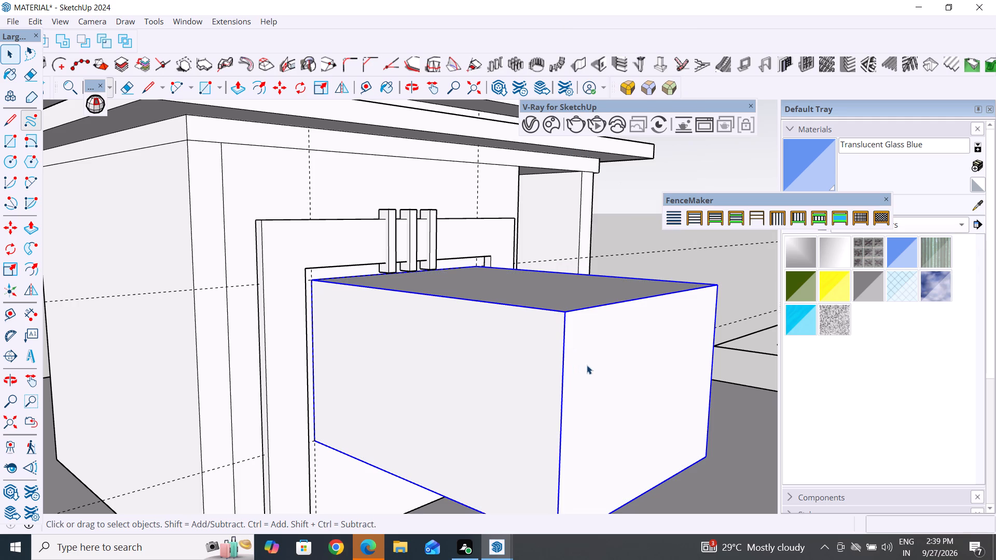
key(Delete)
Redraw the window outline on the tower's front wall with the Line tool, about 6' by 4', through the guide intersections.
click(425, 352)
middle_drag(569, 380, 458, 402)
scroll(479, 380, down, 4)
middle_drag(477, 393, 246, 412)
middle_drag(328, 359, 272, 349)
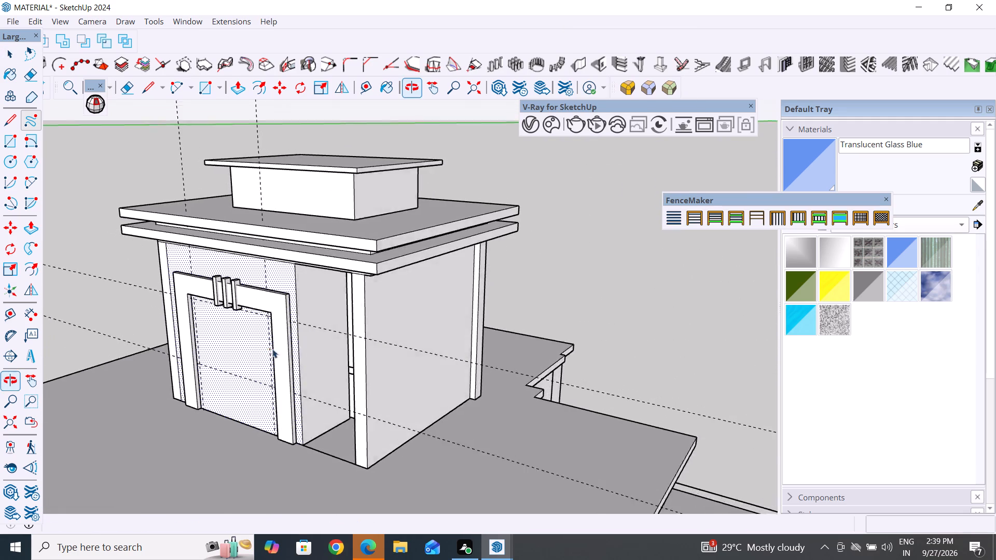
scroll(279, 340, up, 9)
middle_drag(336, 333, 579, 339)
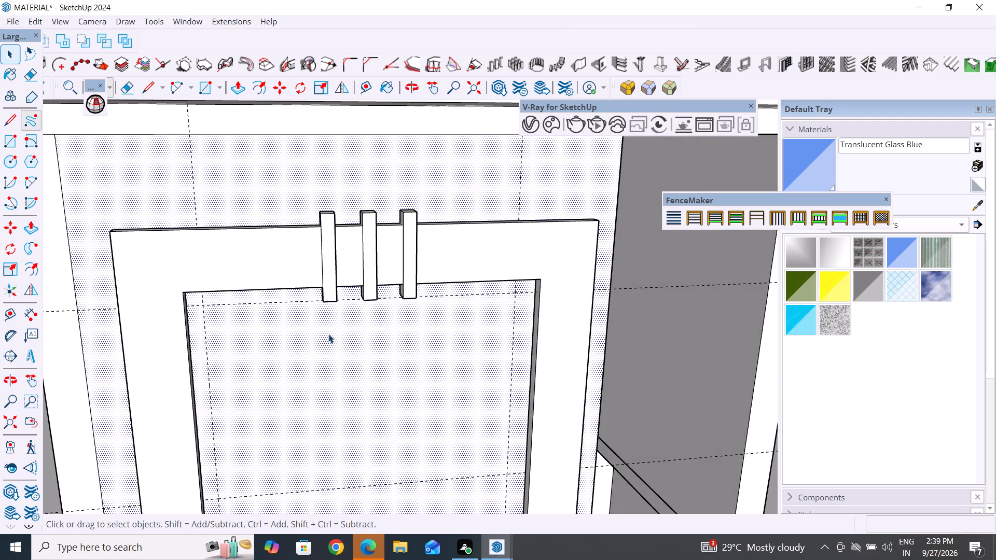
click(328, 332)
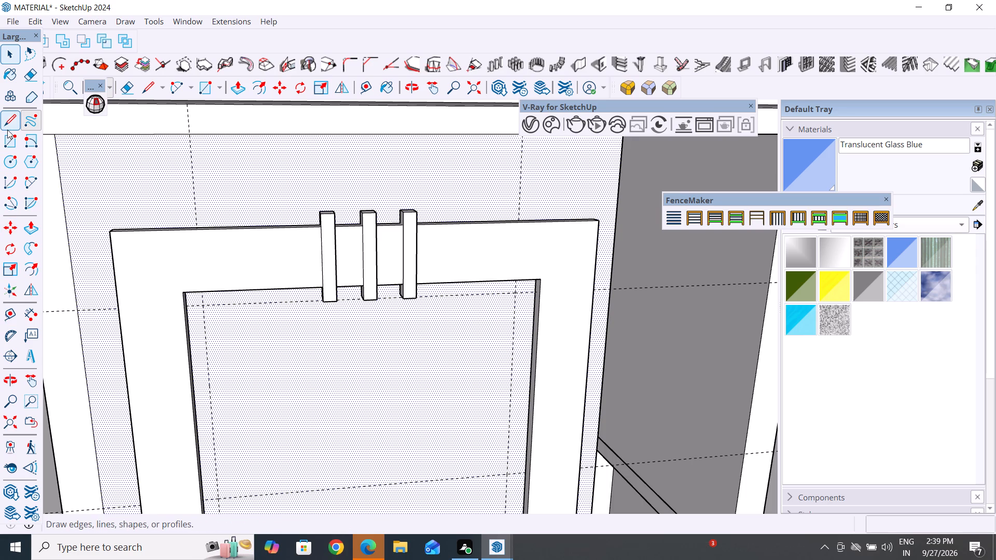
click(10, 117)
click(204, 306)
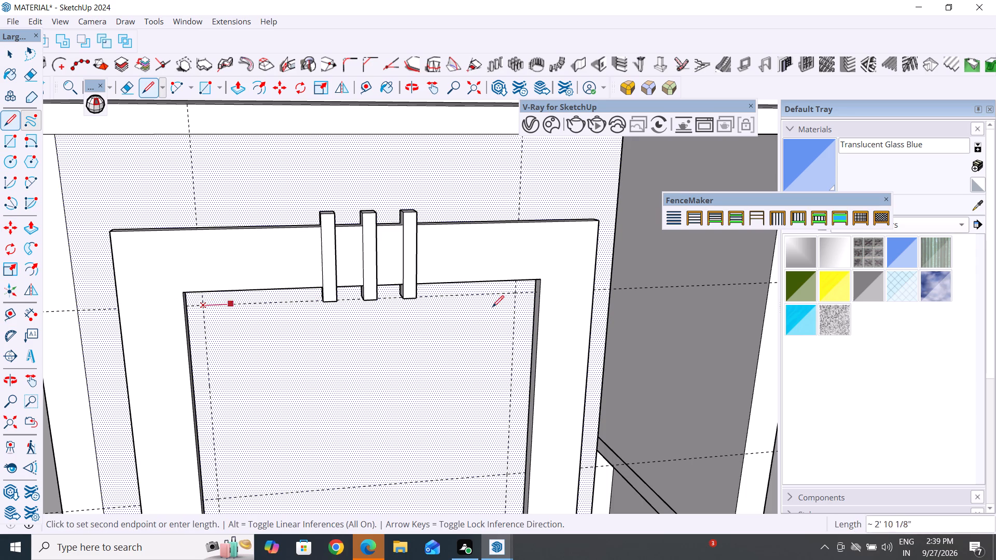
click(516, 296)
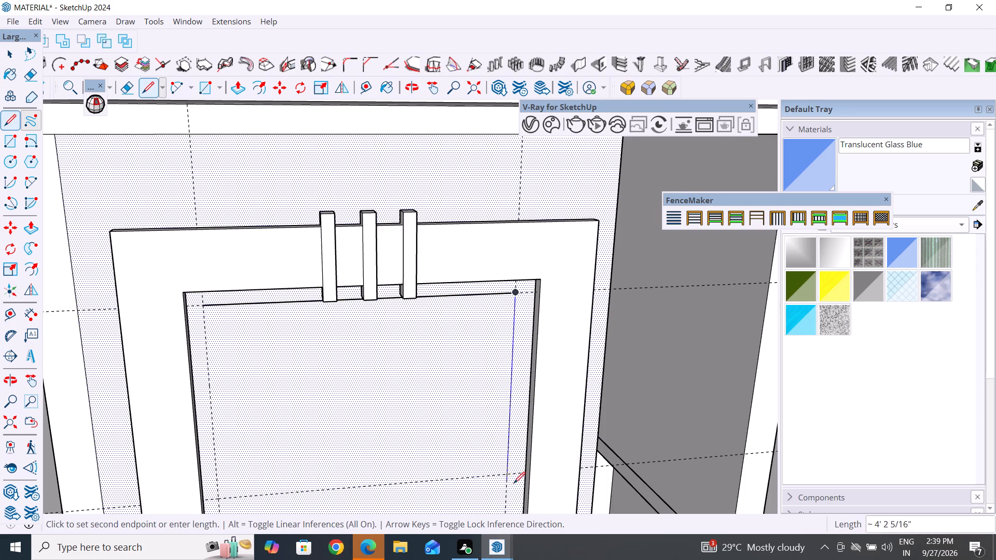
click(506, 477)
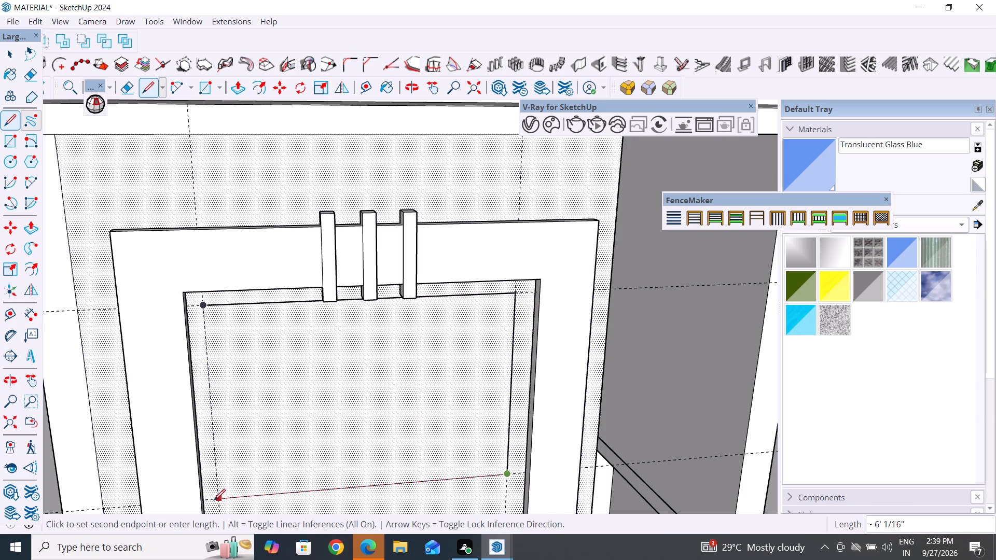
click(214, 500)
click(202, 304)
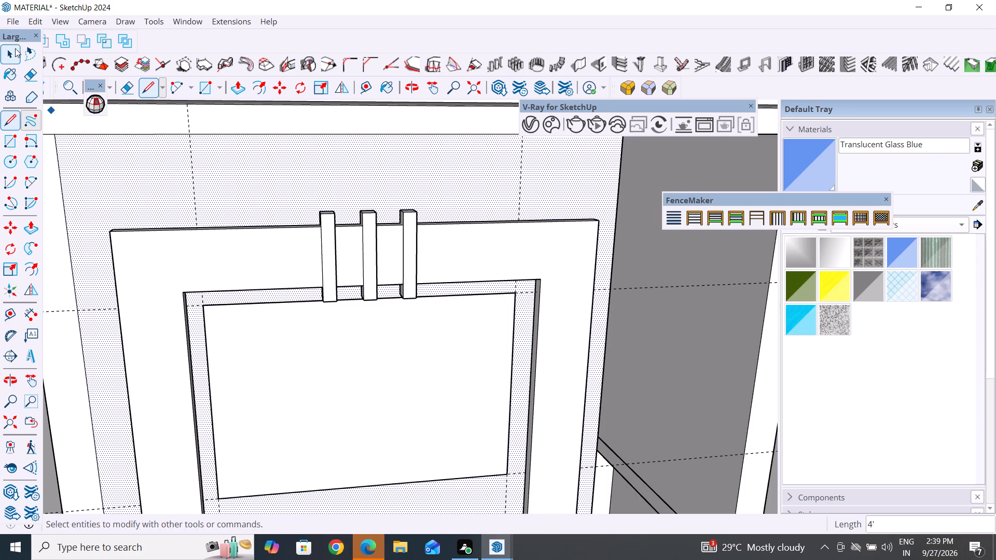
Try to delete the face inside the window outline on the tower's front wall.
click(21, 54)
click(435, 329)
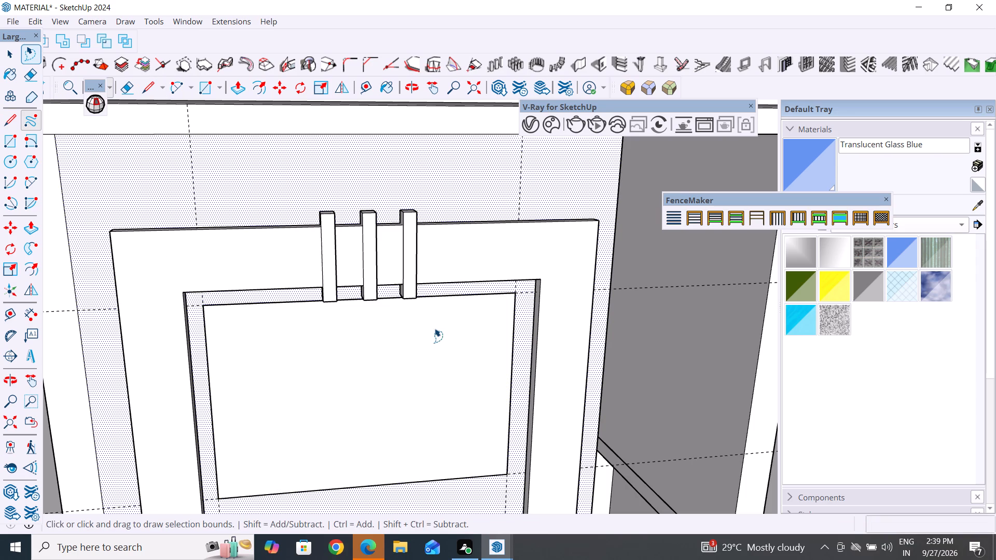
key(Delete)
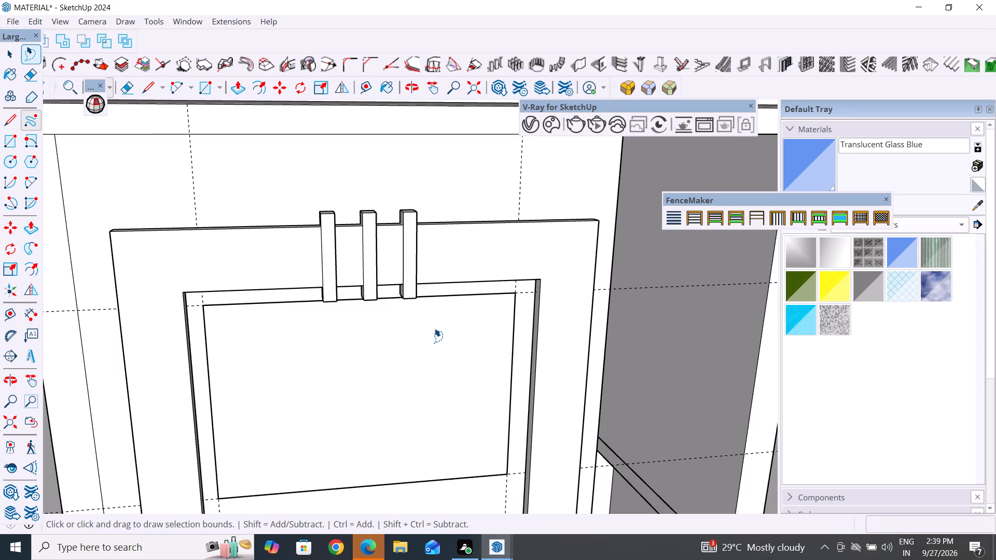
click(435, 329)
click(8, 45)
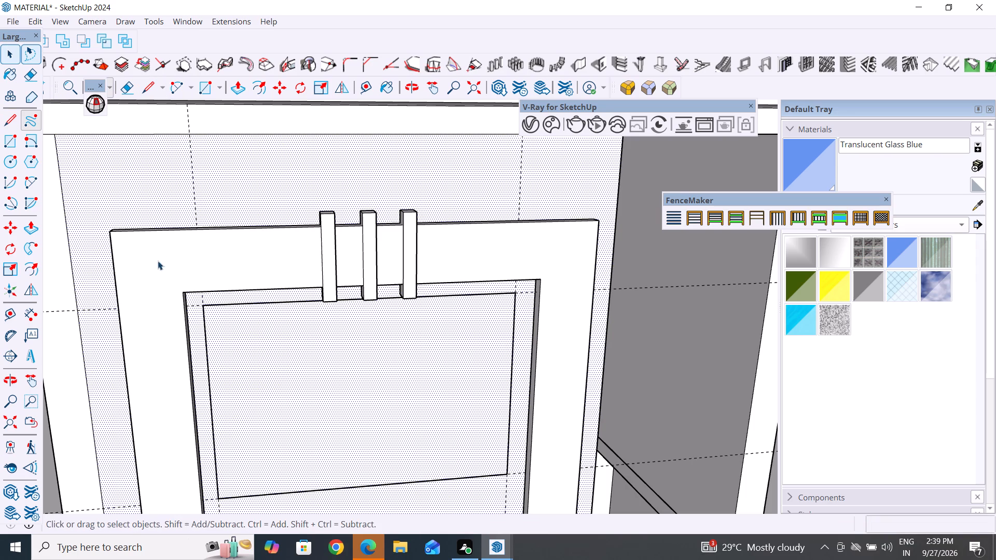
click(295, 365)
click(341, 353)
Examine the front wall from below and look over the building's facades from other sides.
middle_drag(472, 395, 441, 215)
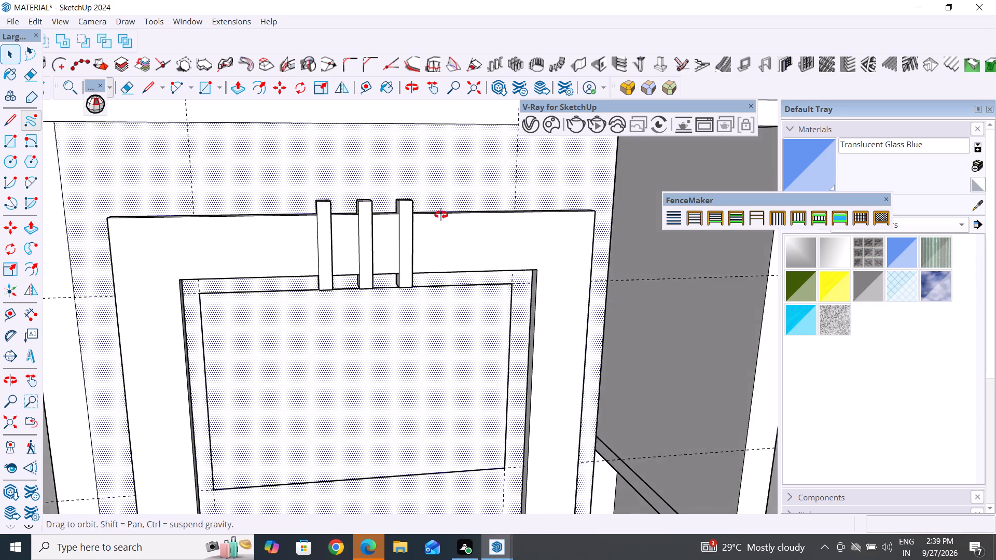
middle_drag(441, 215, 466, 130)
middle_drag(461, 305, 611, 300)
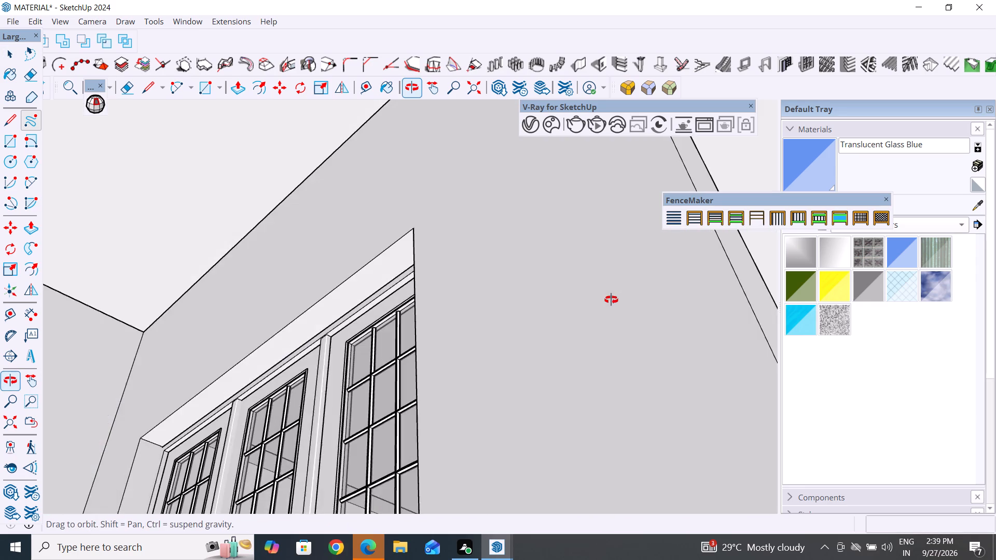
middle_drag(611, 300, 671, 297)
scroll(657, 242, down, 20)
middle_drag(563, 287, 323, 558)
scroll(413, 265, down, 20)
scroll(413, 265, down, 6)
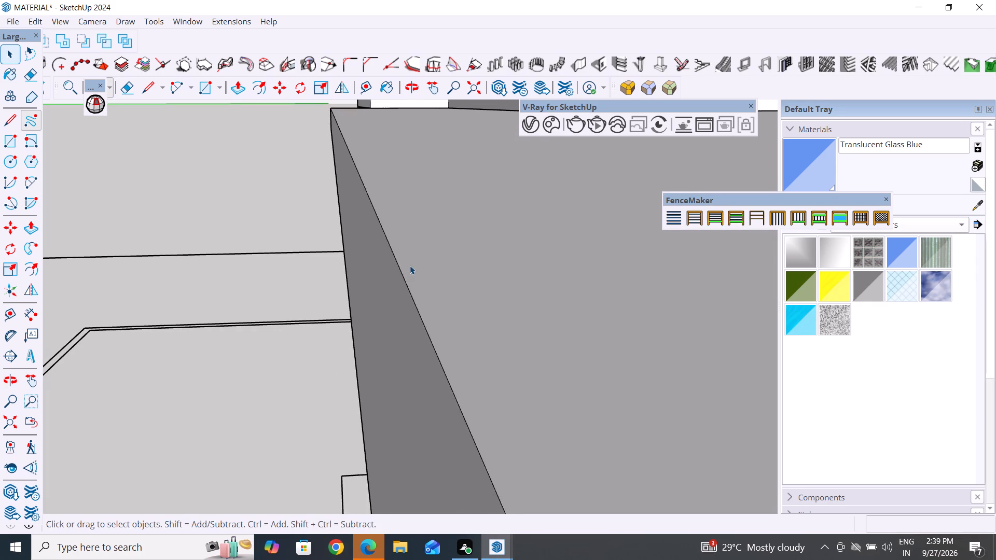
scroll(410, 265, down, 18)
middle_drag(182, 407, 561, 388)
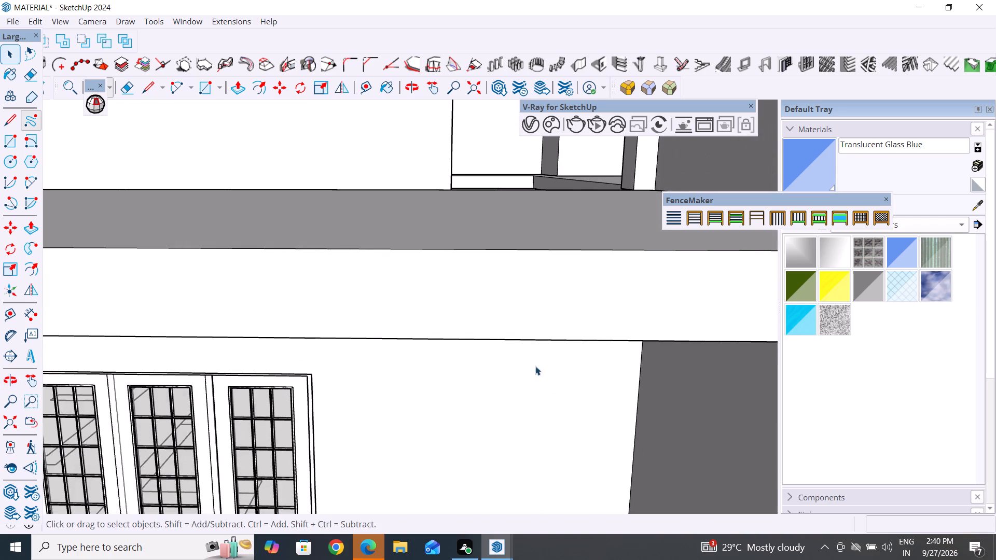
scroll(535, 362, down, 10)
scroll(429, 385, down, 12)
middle_drag(475, 386, 463, 403)
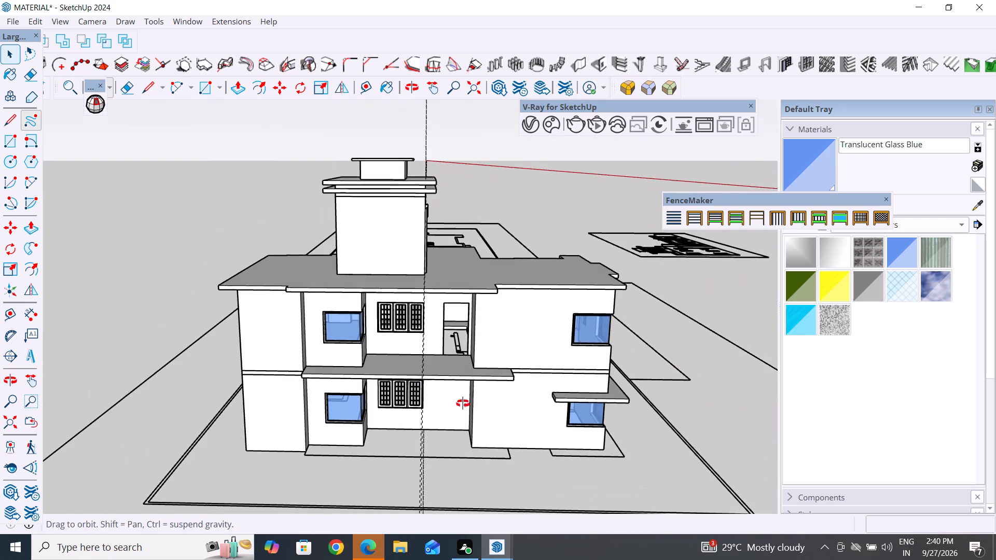
middle_drag(463, 403, 193, 430)
Move the window surround with its three bars about 23' 10" away from the tower's front wall, over the roof.
scroll(287, 237, up, 4)
click(505, 180)
middle_drag(515, 193, 503, 199)
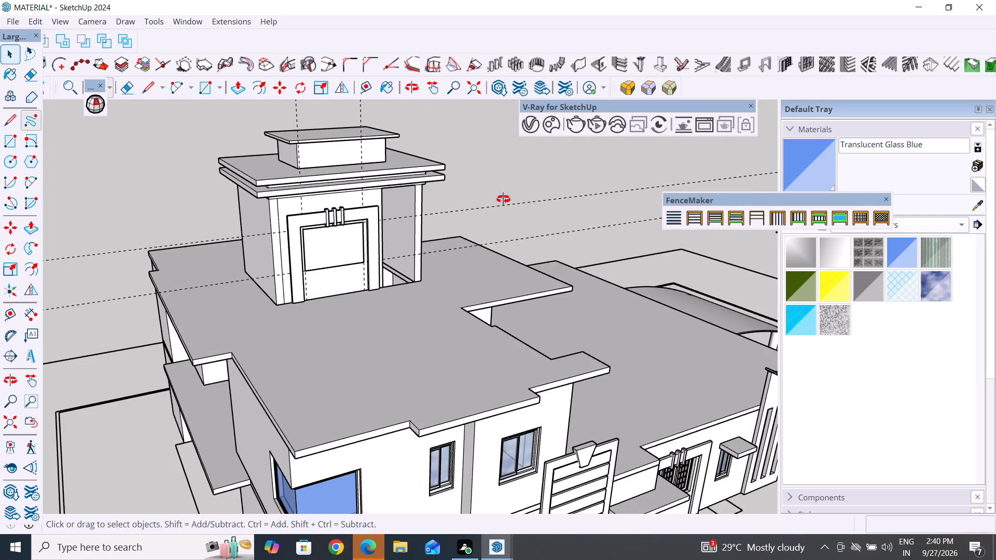
middle_drag(503, 199, 282, 184)
scroll(396, 202, up, 4)
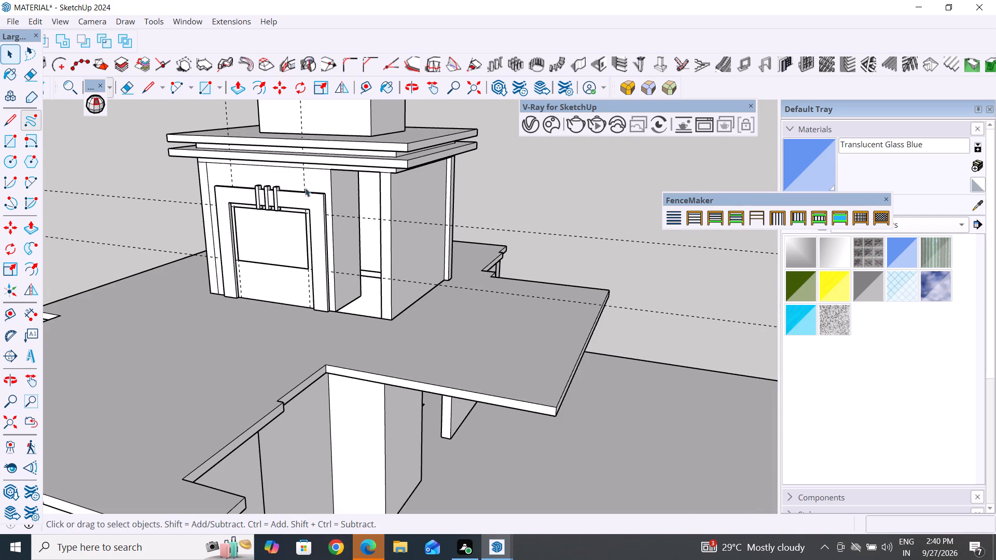
click(312, 255)
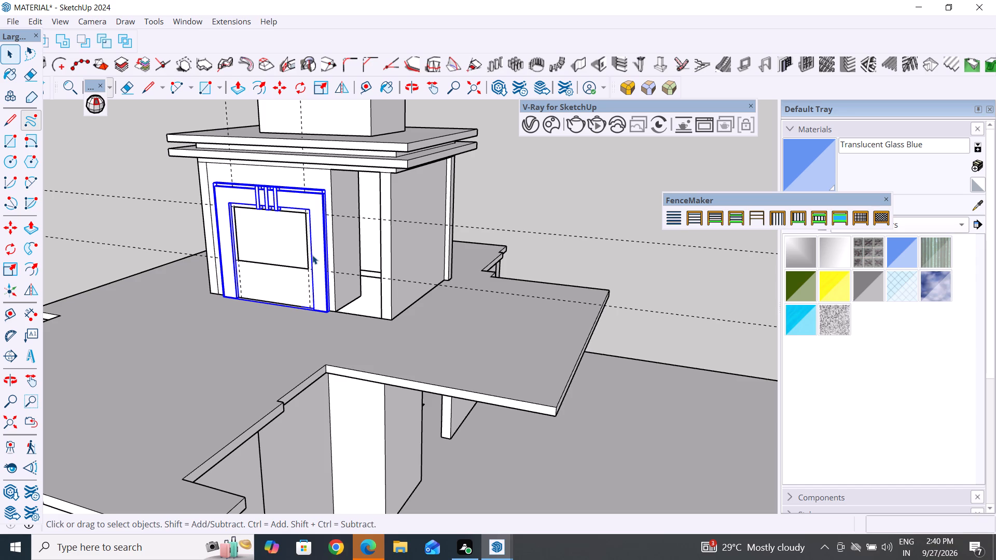
key(m)
click(328, 310)
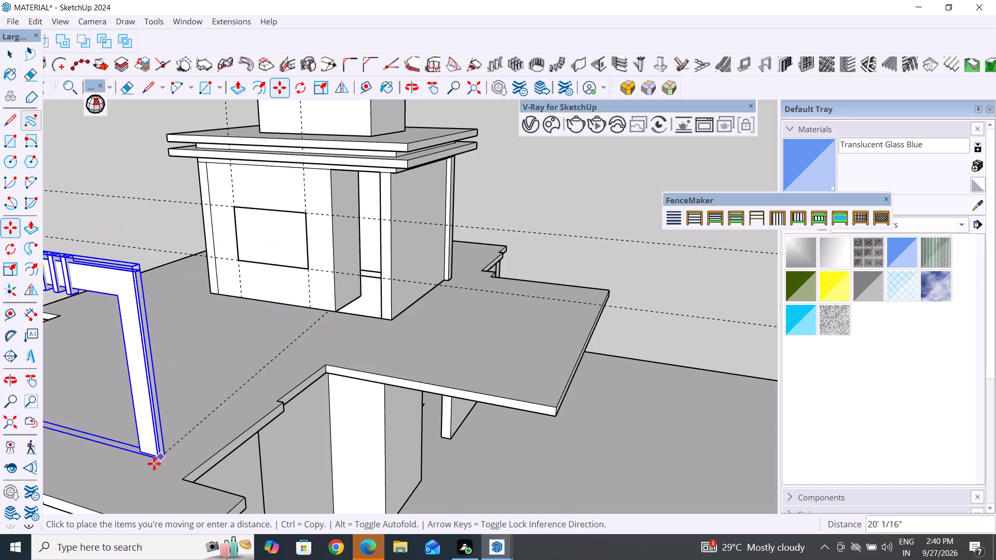
click(89, 507)
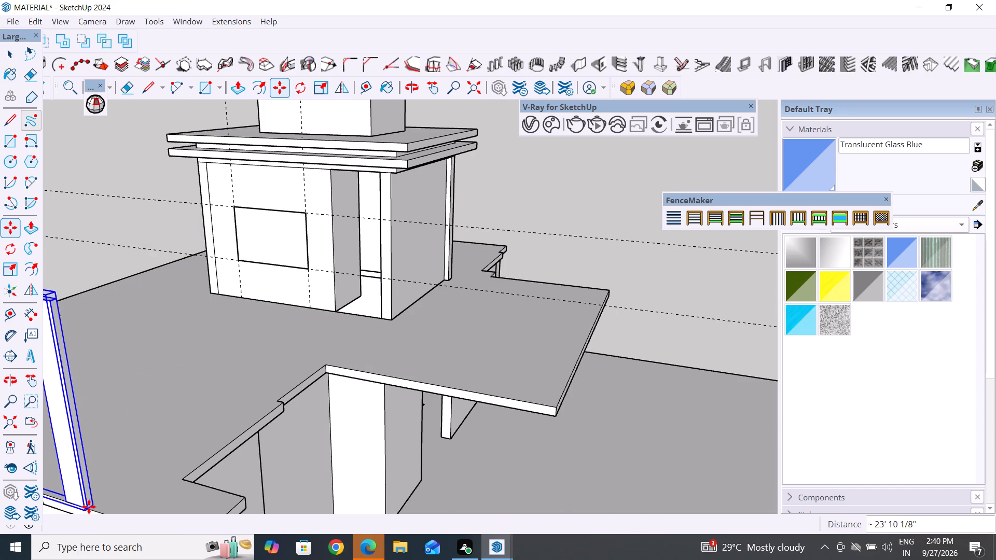
Select only the tower's front wall face, including the area inside the window outline, and delete it.
scroll(247, 277, up, 1)
middle_drag(252, 277, 514, 305)
scroll(484, 228, up, 5)
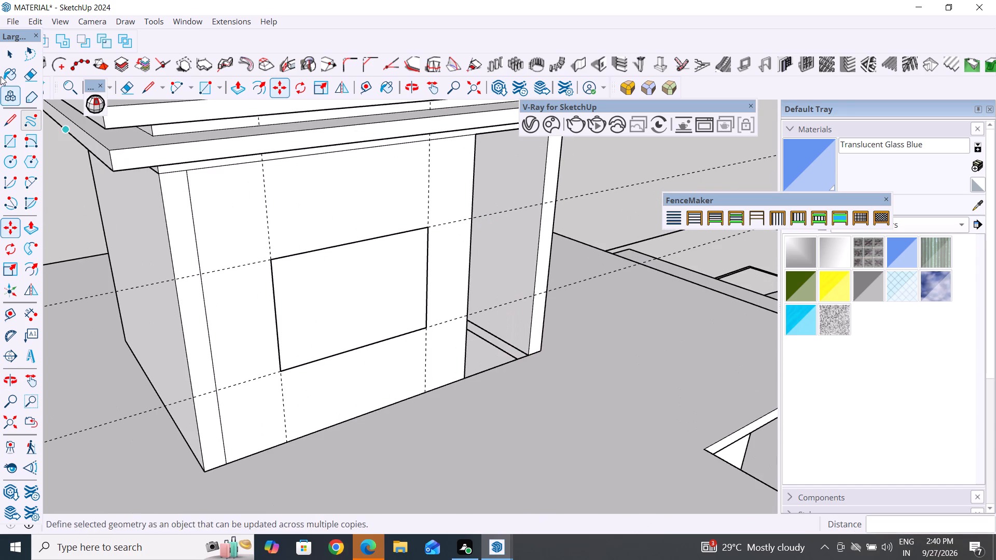
click(12, 57)
click(343, 270)
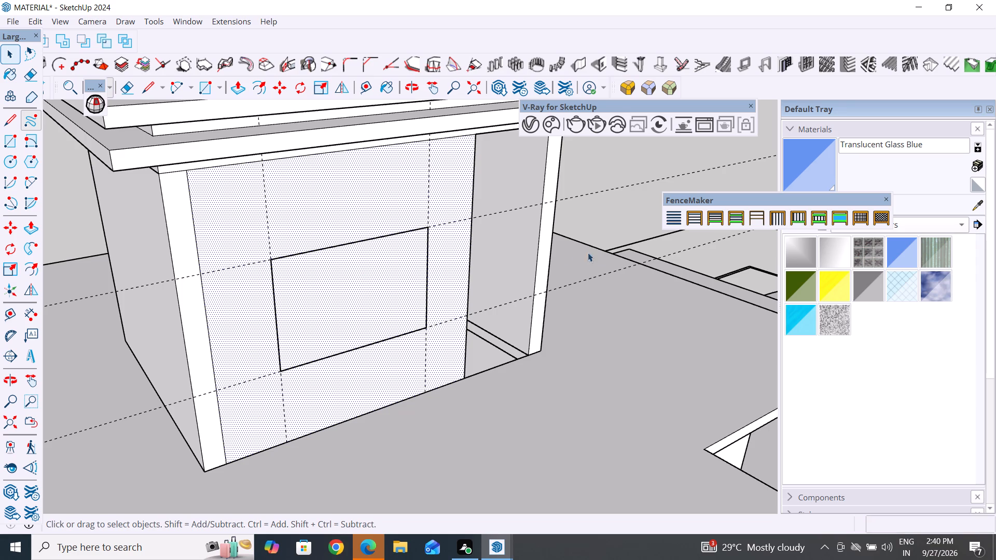
triple_click(341, 299)
click(341, 299)
click(579, 228)
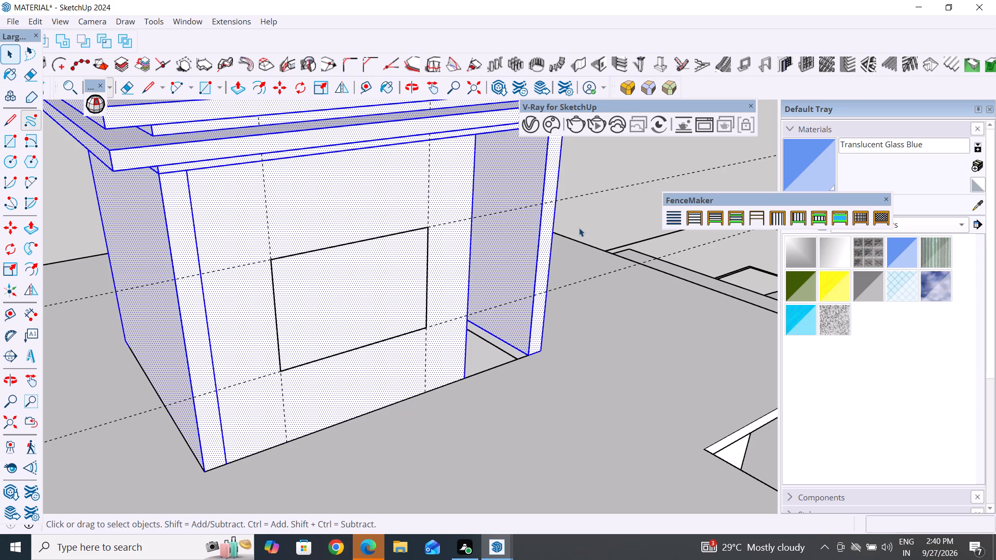
click(342, 302)
key(Delete)
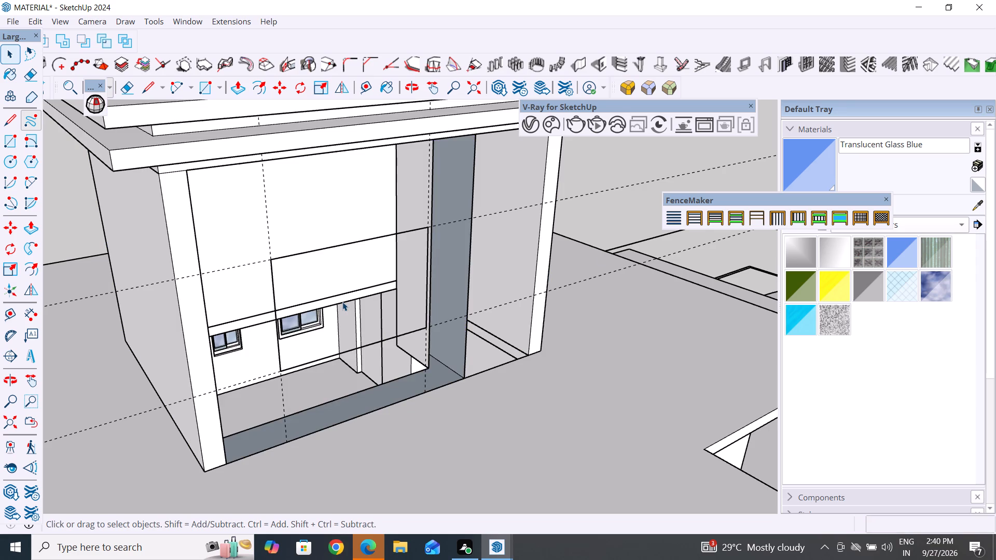
Examine the tower's open front, the leftover window outline and the inner wall faces from several angles.
middle_drag(406, 298, 317, 195)
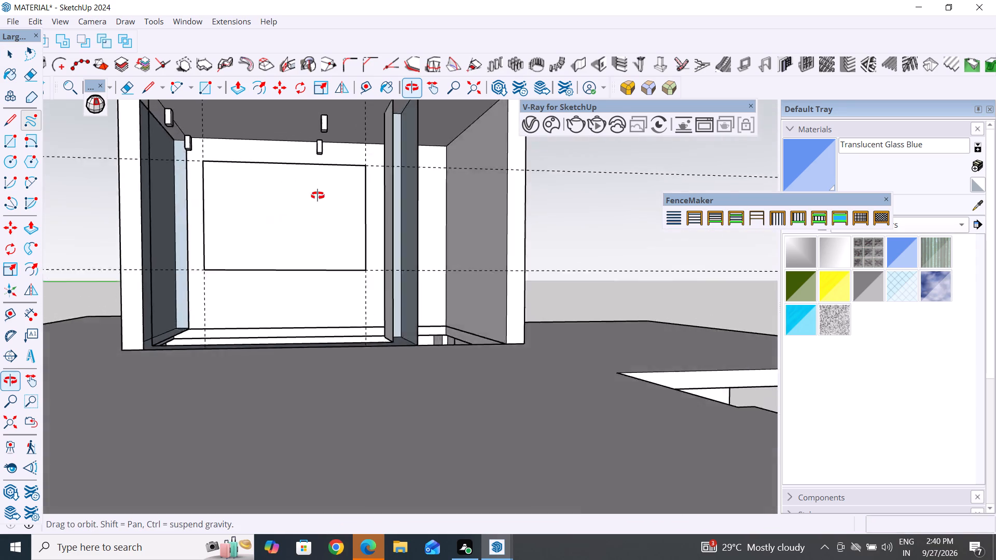
middle_drag(317, 195, 511, 314)
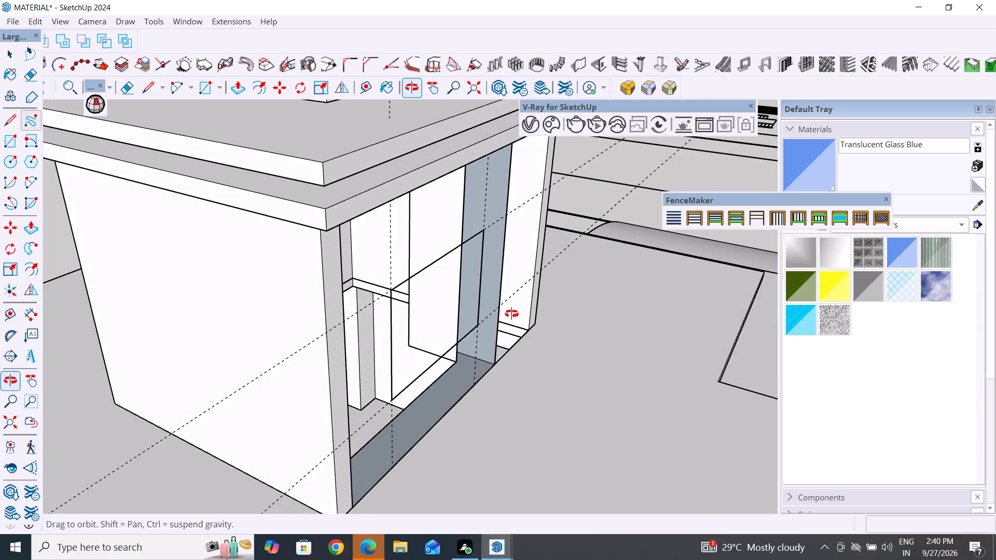
middle_drag(511, 314, 307, 294)
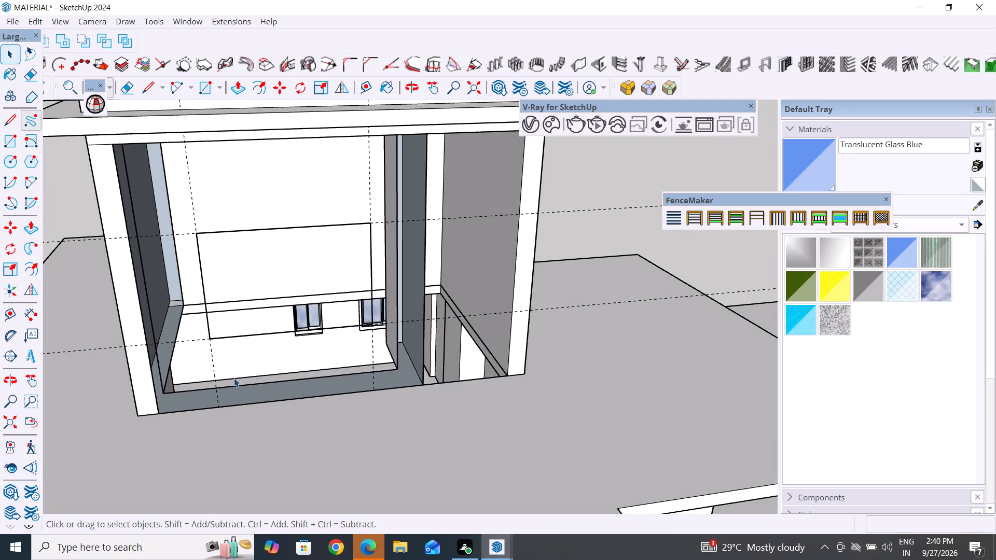
middle_drag(365, 370, 160, 329)
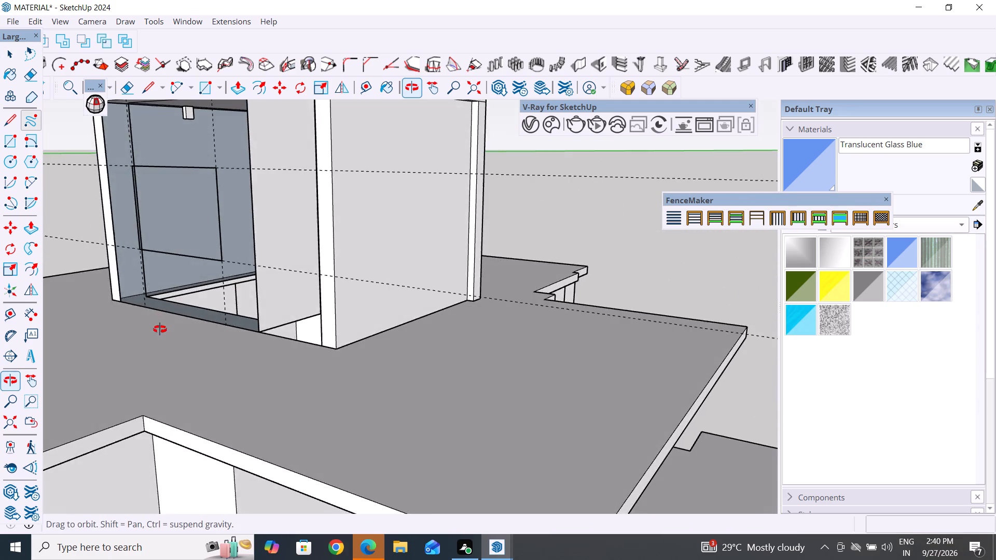
middle_drag(160, 329, 274, 324)
scroll(228, 325, up, 4)
middle_drag(264, 355, 268, 397)
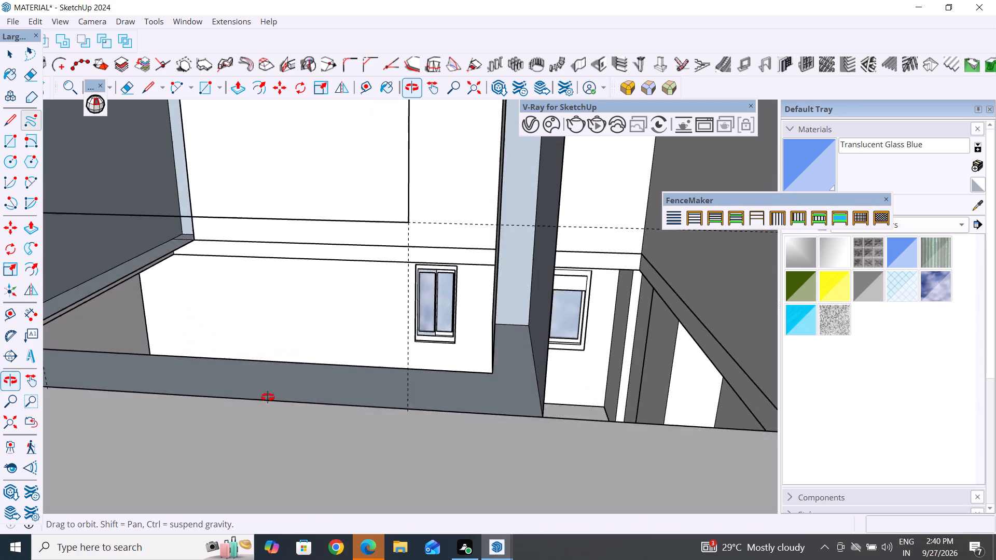
middle_drag(268, 397, 275, 420)
middle_click(478, 400)
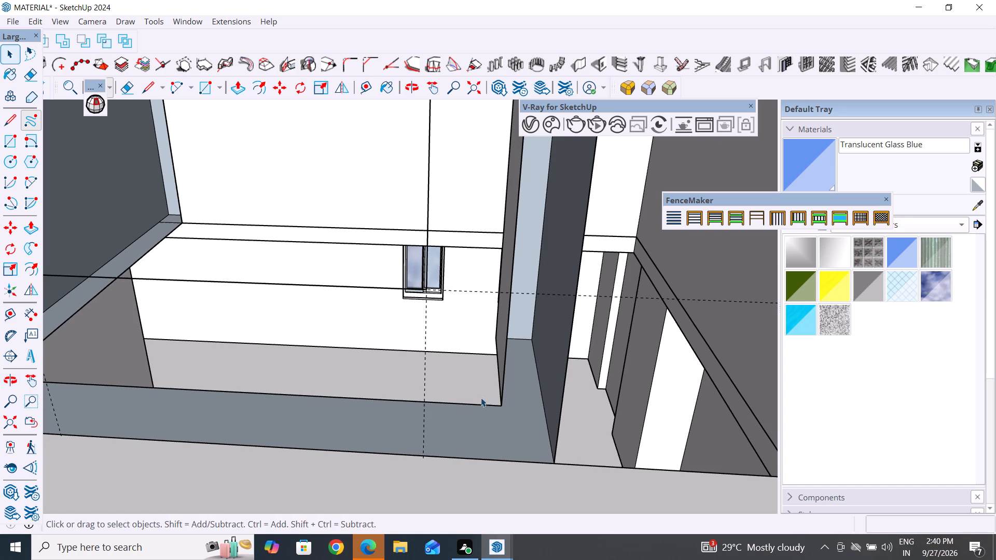
middle_drag(481, 398, 488, 378)
scroll(476, 446, down, 13)
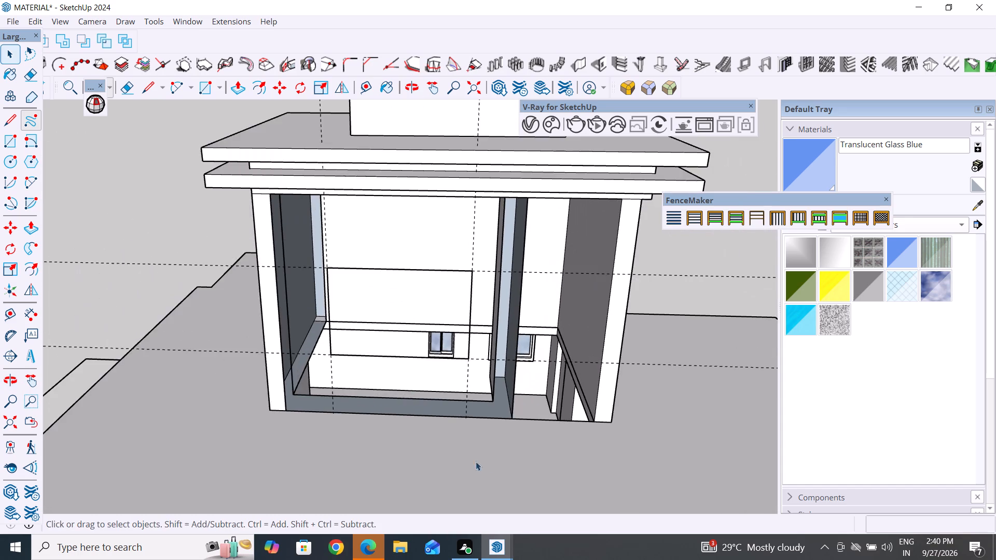
middle_drag(490, 453, 477, 402)
scroll(406, 359, down, 4)
middle_drag(403, 379, 515, 388)
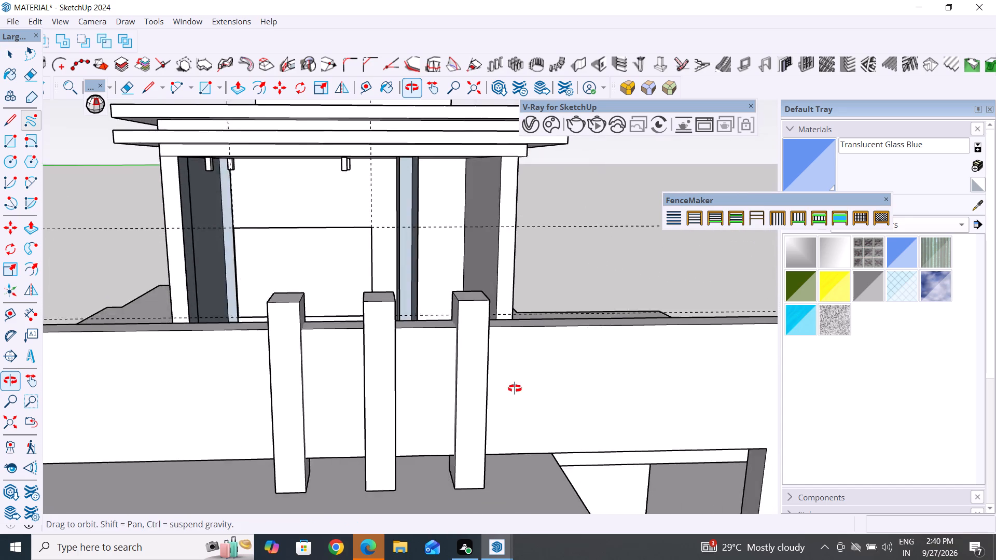
middle_drag(515, 388, 557, 435)
scroll(441, 320, down, 4)
middle_drag(250, 308, 298, 320)
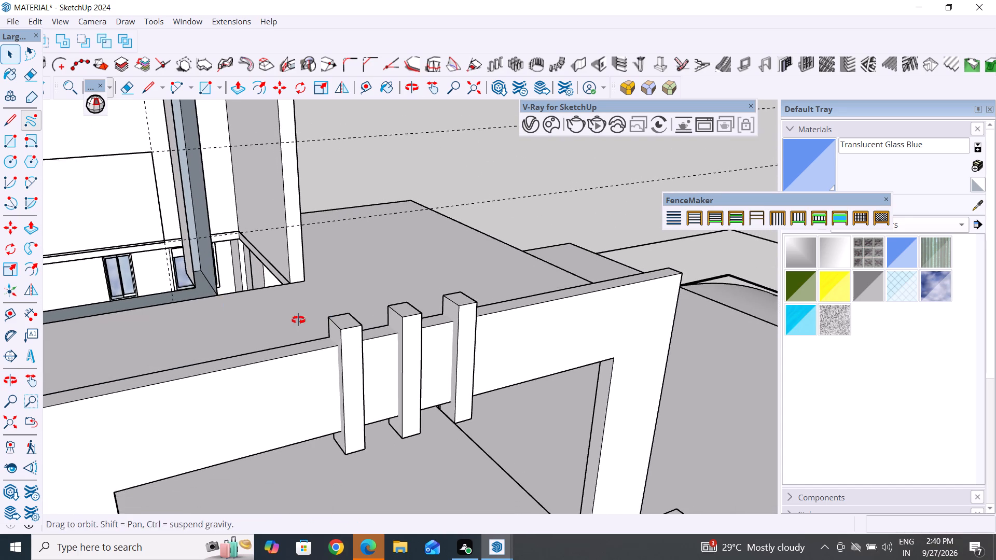
middle_drag(298, 320, 333, 330)
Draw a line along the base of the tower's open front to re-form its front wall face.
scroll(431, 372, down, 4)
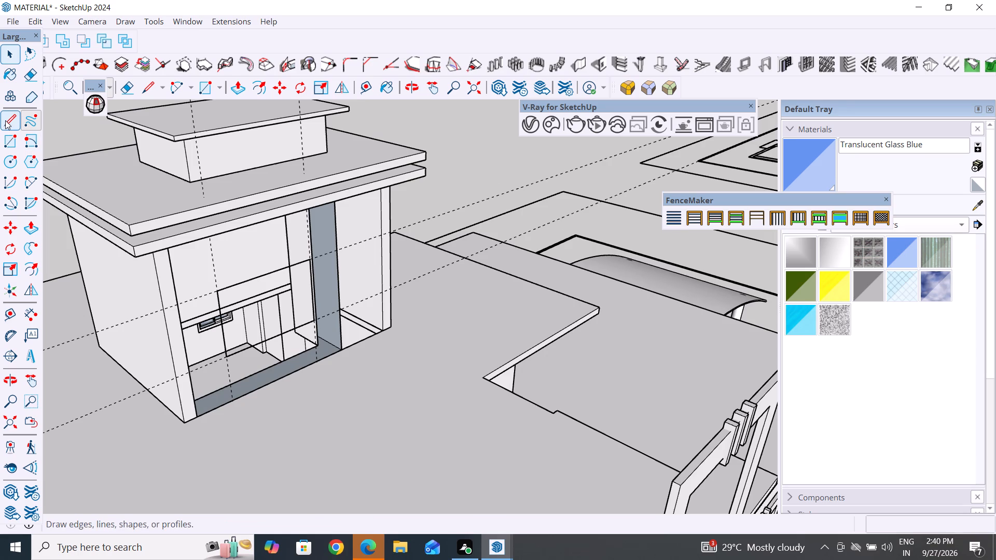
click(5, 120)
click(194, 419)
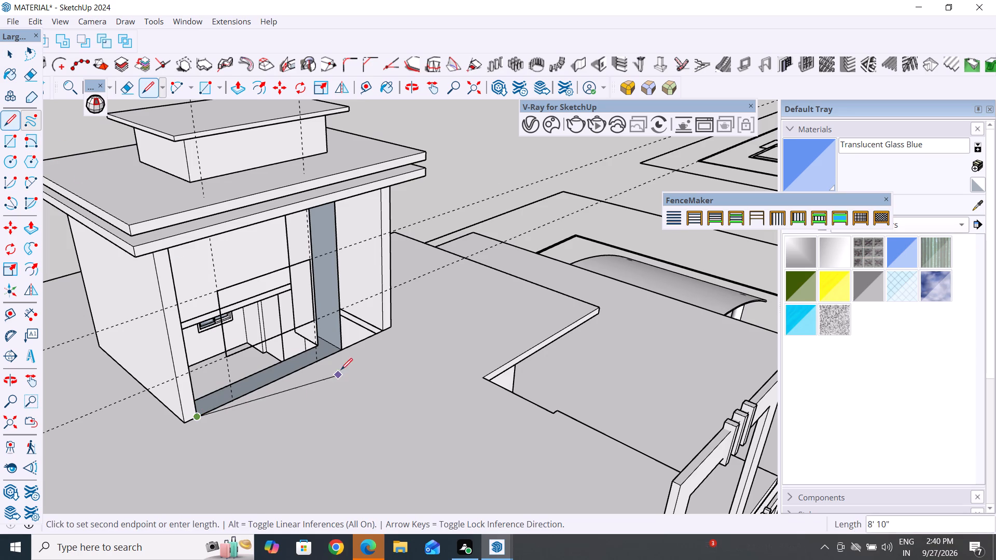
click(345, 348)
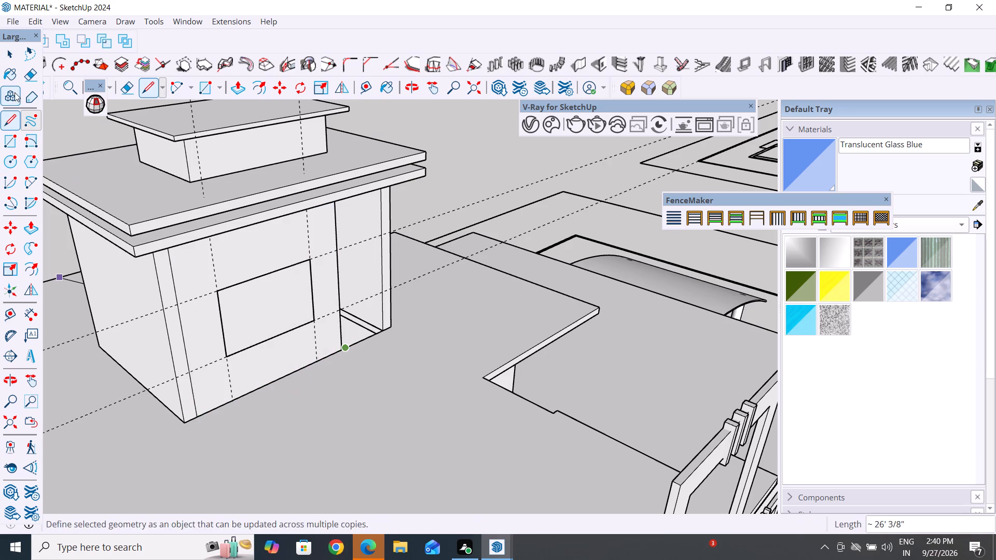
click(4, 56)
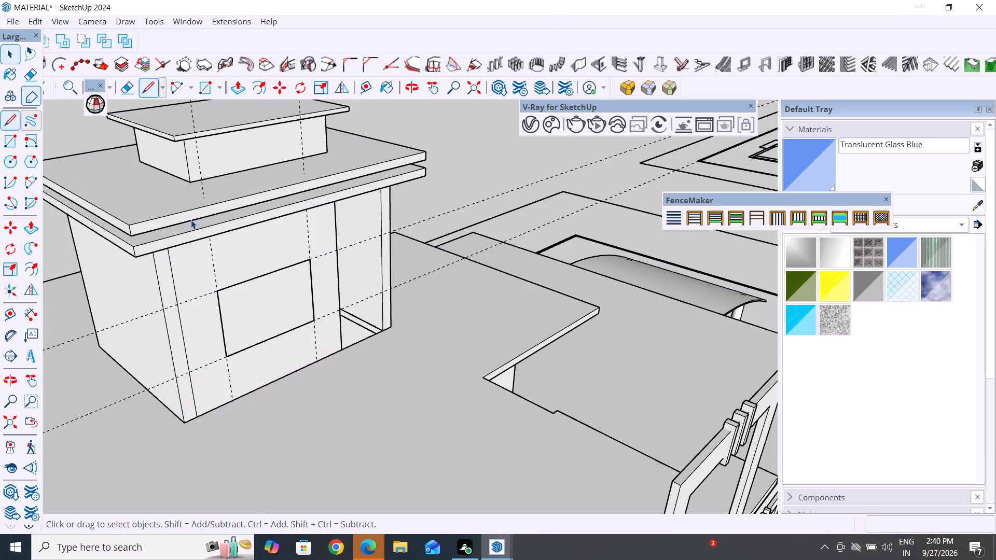
Examine the tower's front wall face with the window outline, looking at it from inside and around the tower.
click(276, 296)
middle_drag(377, 332, 266, 339)
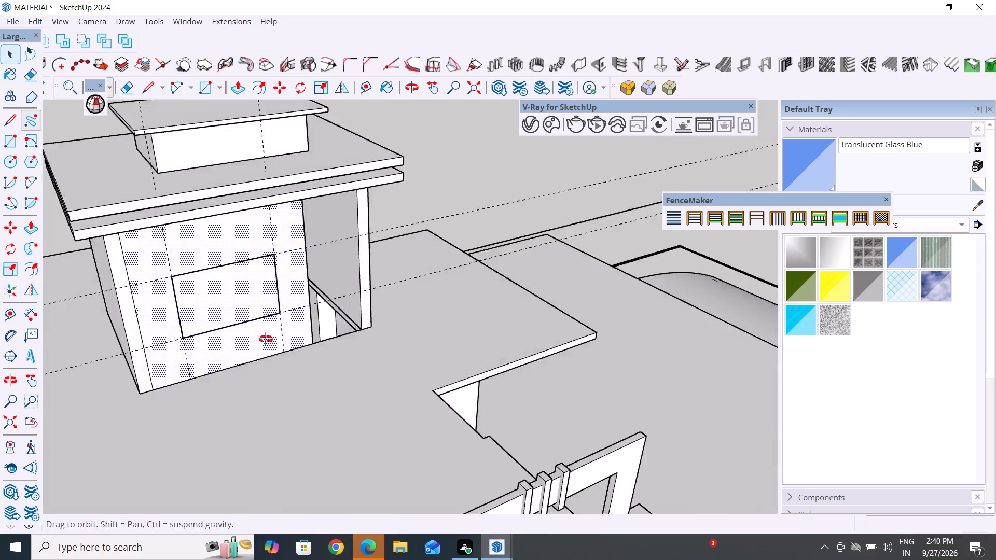
middle_drag(266, 339, 191, 318)
scroll(261, 236, up, 6)
scroll(313, 220, up, 11)
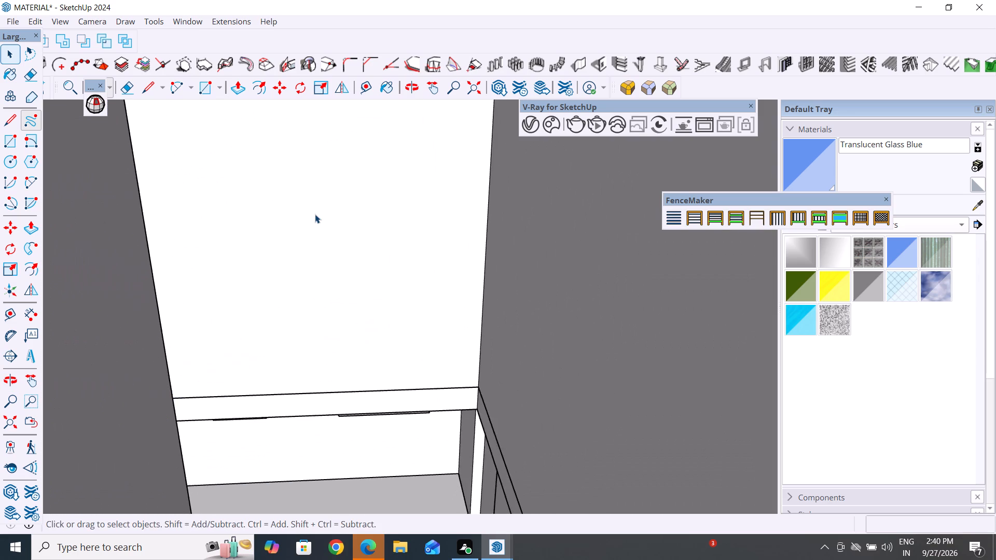
scroll(315, 214, up, 1)
middle_drag(315, 214, 196, 277)
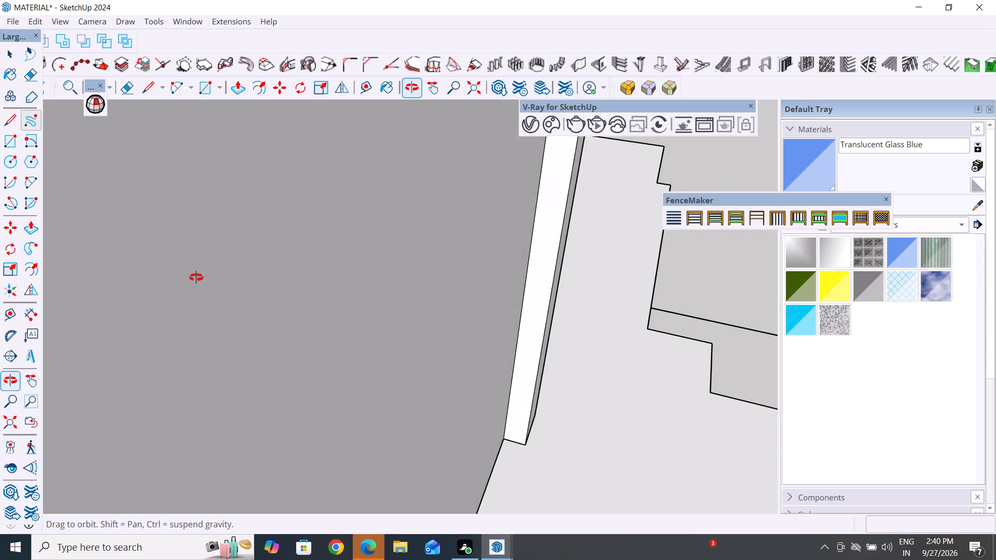
middle_drag(196, 277, 0, 293)
scroll(320, 191, up, 17)
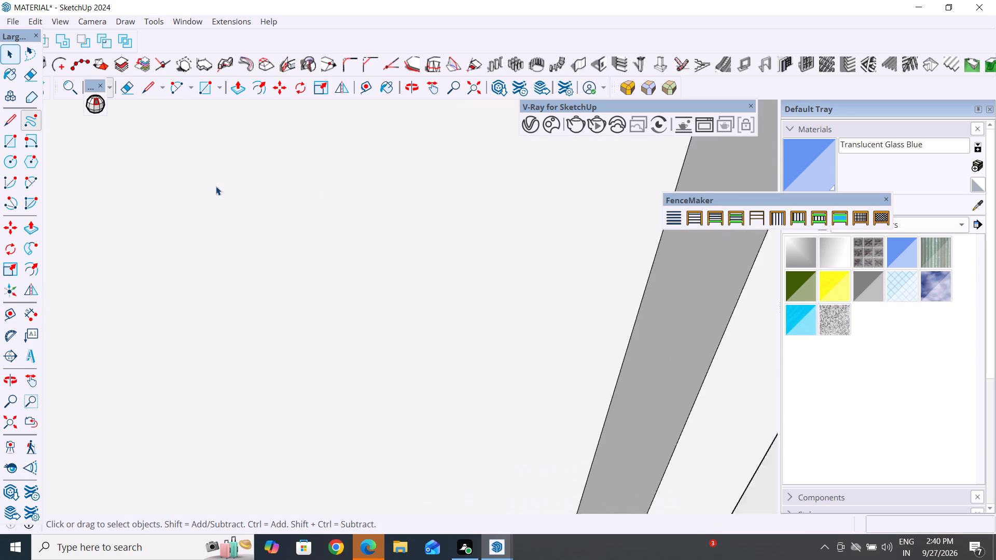
scroll(216, 186, up, 20)
scroll(216, 186, up, 16)
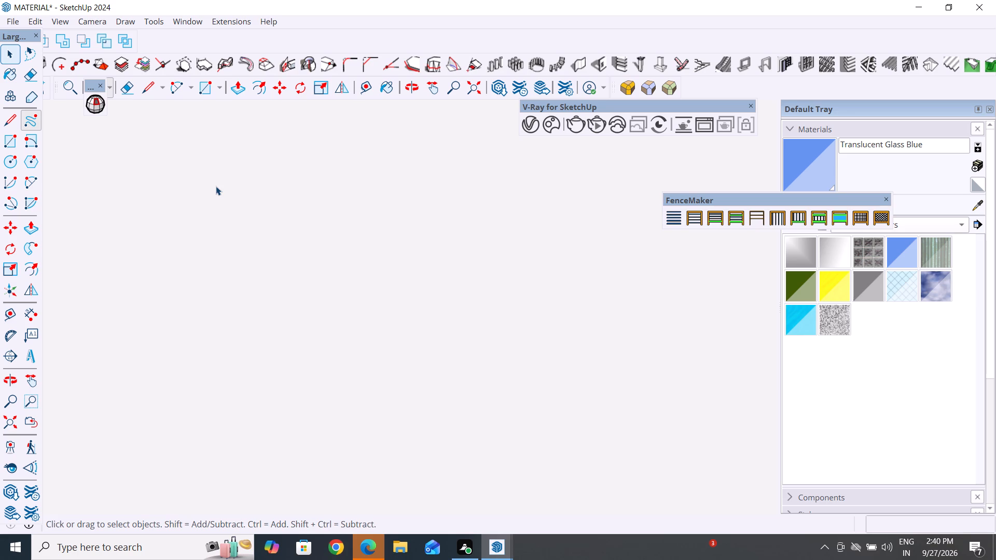
scroll(216, 186, up, 15)
middle_drag(218, 183, 206, 92)
scroll(218, 183, up, 1)
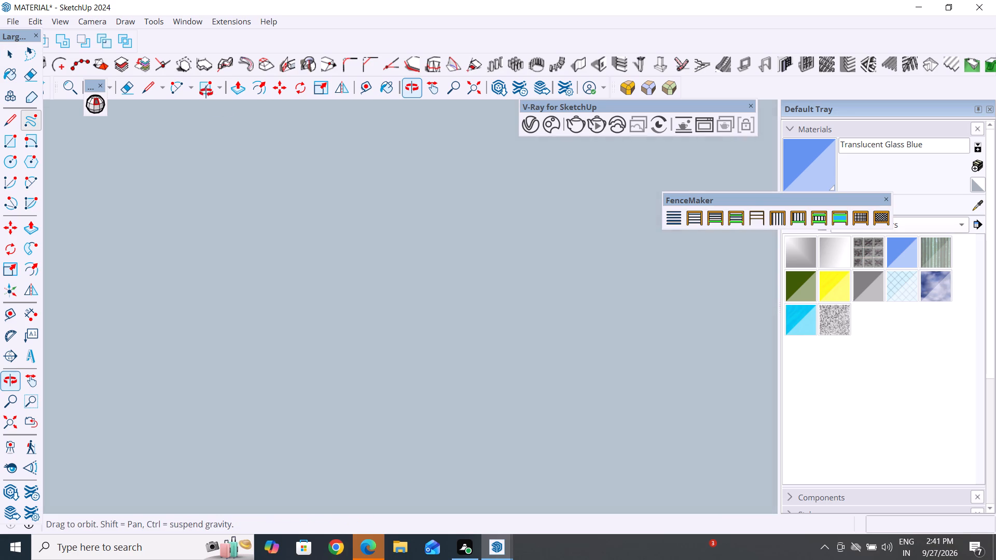
middle_drag(206, 92, 301, 212)
scroll(311, 216, down, 15)
scroll(315, 221, down, 11)
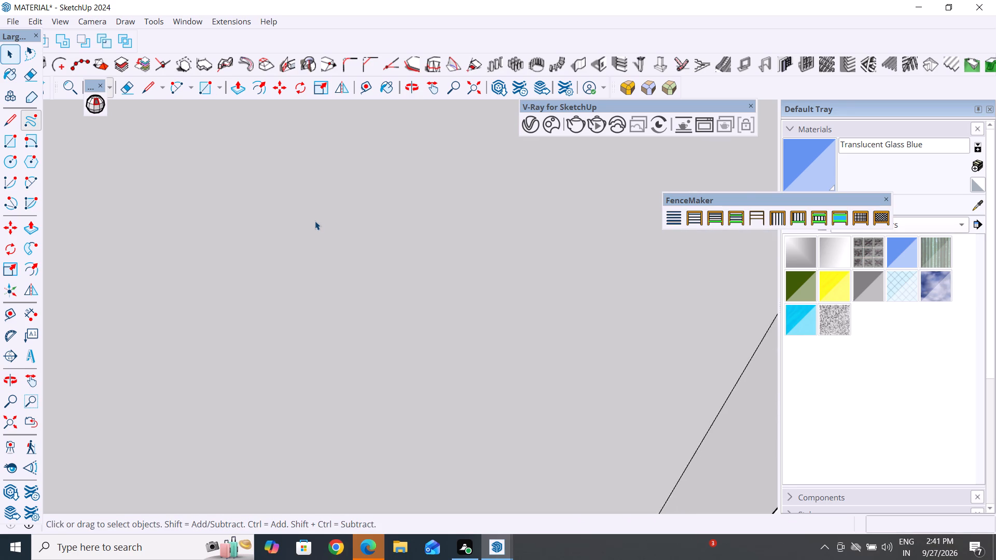
scroll(315, 221, down, 9)
scroll(315, 221, down, 20)
scroll(315, 221, down, 20)
scroll(315, 221, down, 2)
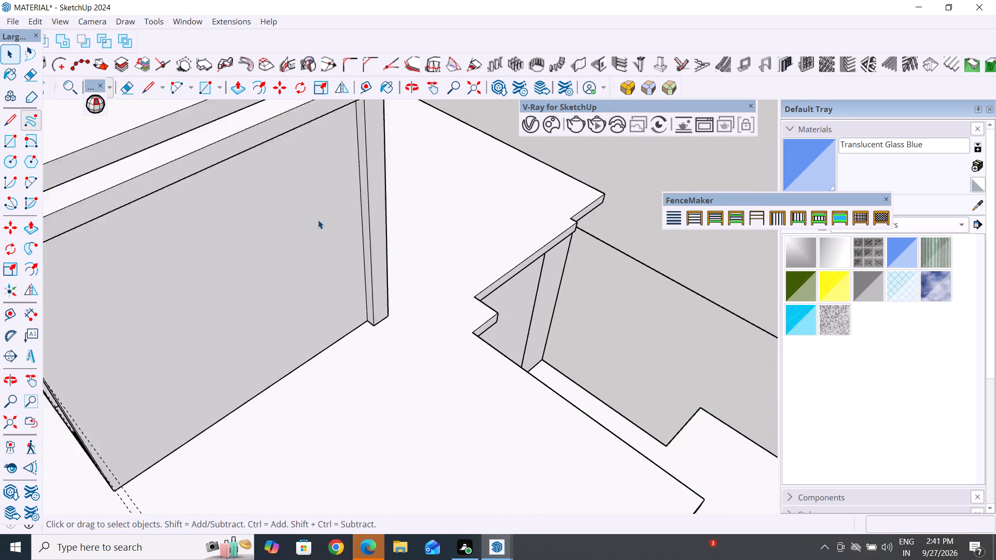
scroll(318, 220, down, 4)
middle_drag(157, 313, 427, 242)
click(493, 198)
middle_drag(277, 311, 305, 292)
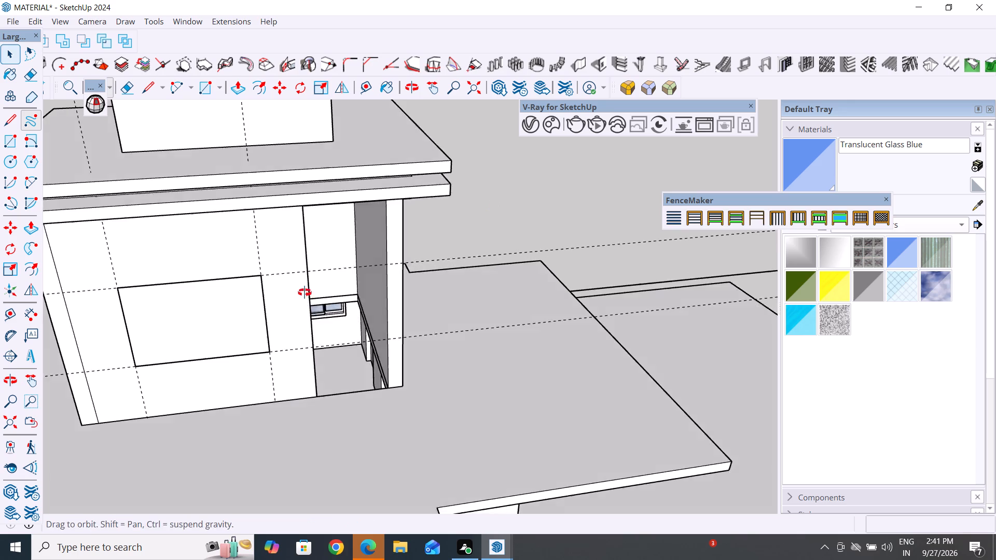
middle_drag(305, 292, 350, 268)
Delete the tower's front wall face, including the window area, and the inner partition faces behind it.
click(220, 322)
key(Delete)
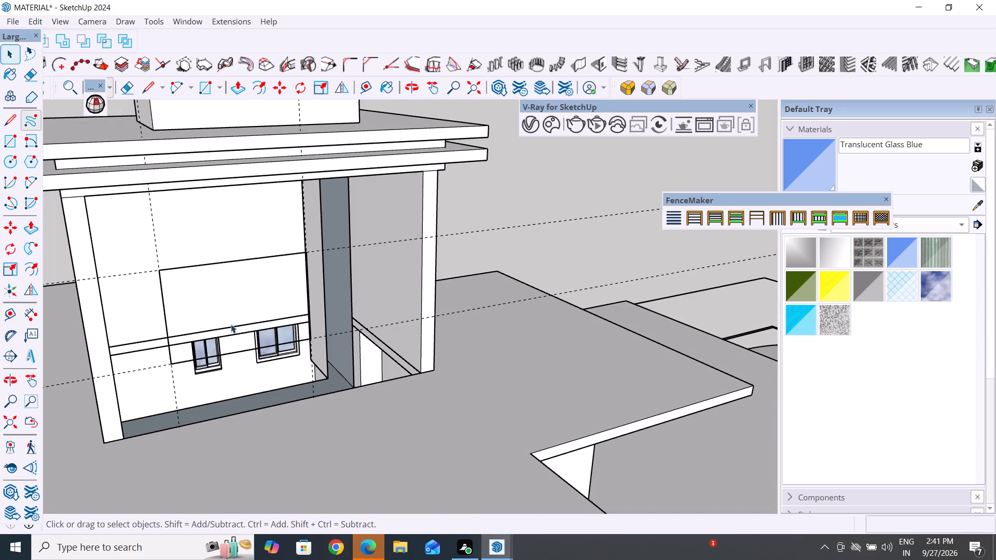
middle_drag(270, 338, 379, 344)
click(391, 340)
key(Delete)
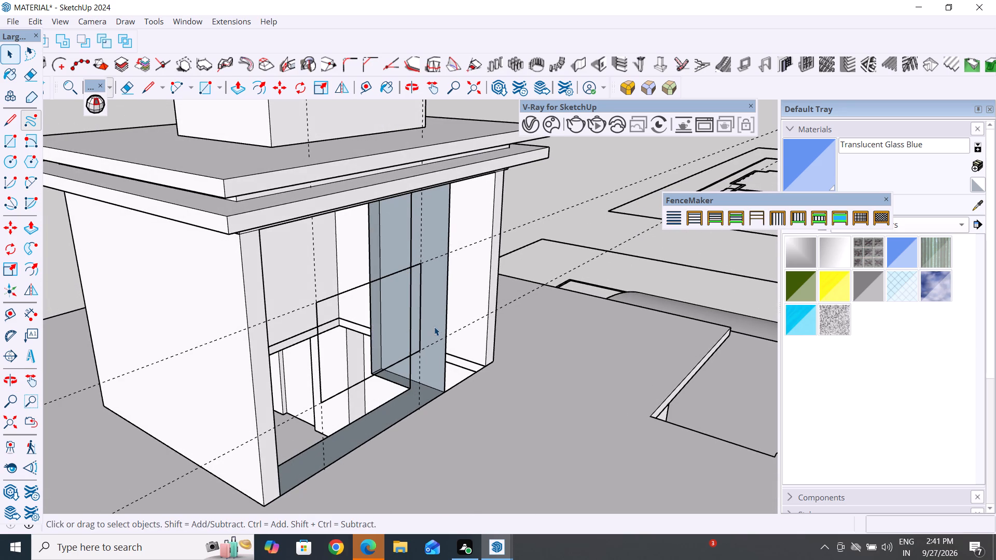
click(393, 323)
key(Delete)
click(375, 323)
key(Delete)
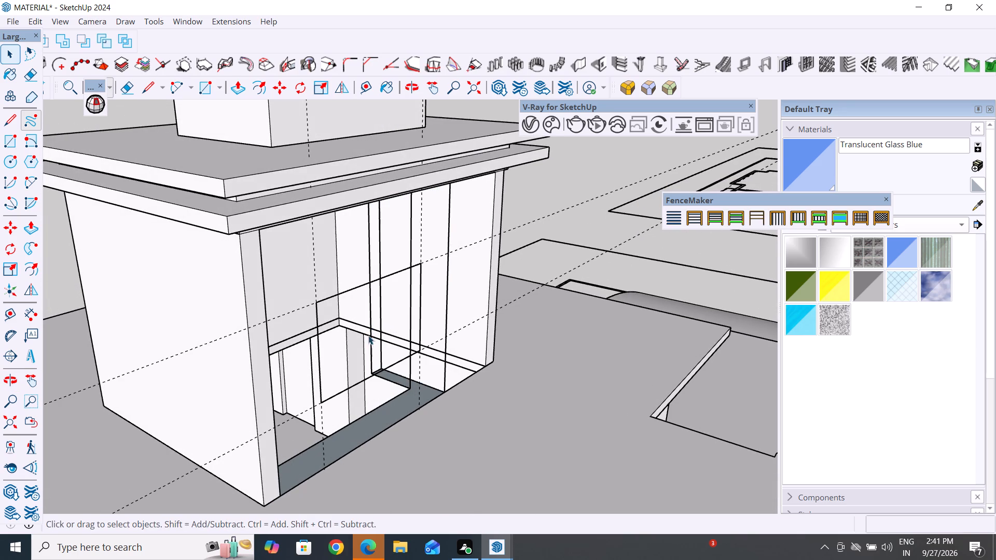
Delete the leftover vertical edges of the removed partition and the upper ledge edge on the adjoining inner wall.
click(380, 350)
key(Delete)
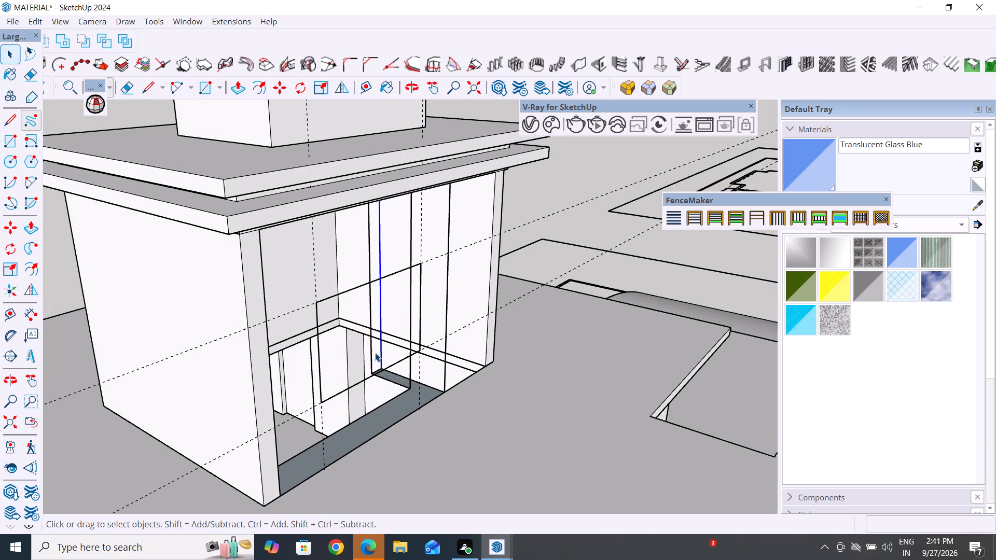
click(372, 353)
key(Delete)
click(409, 367)
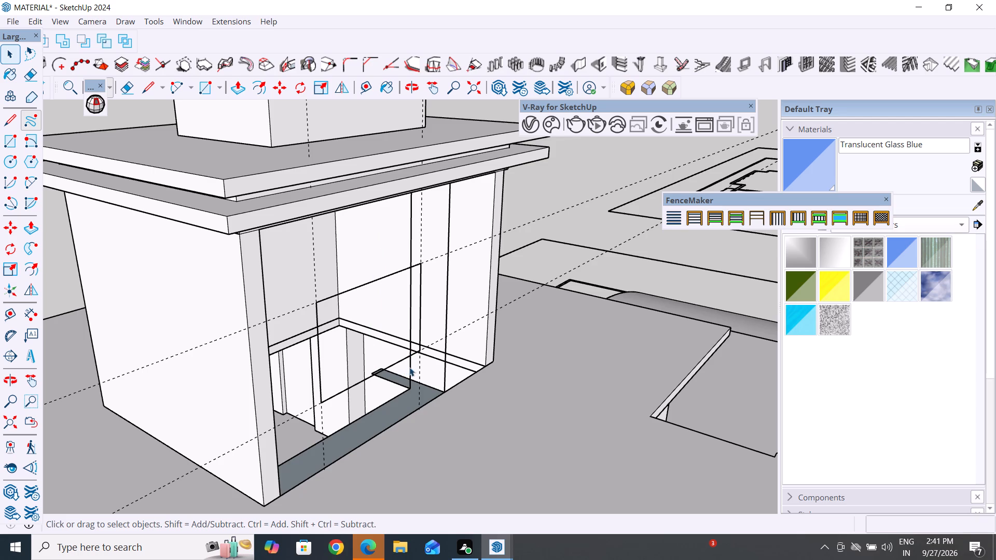
key(Delete)
click(418, 343)
key(Delete)
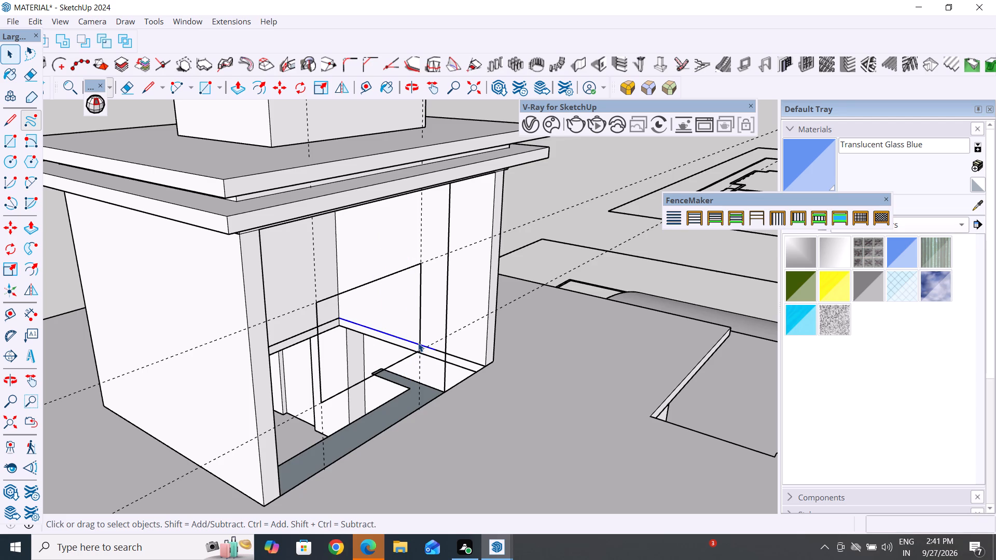
Delete the four leftover edges of the L-shaped strip at the base of the tower's opening.
middle_drag(493, 333, 116, 273)
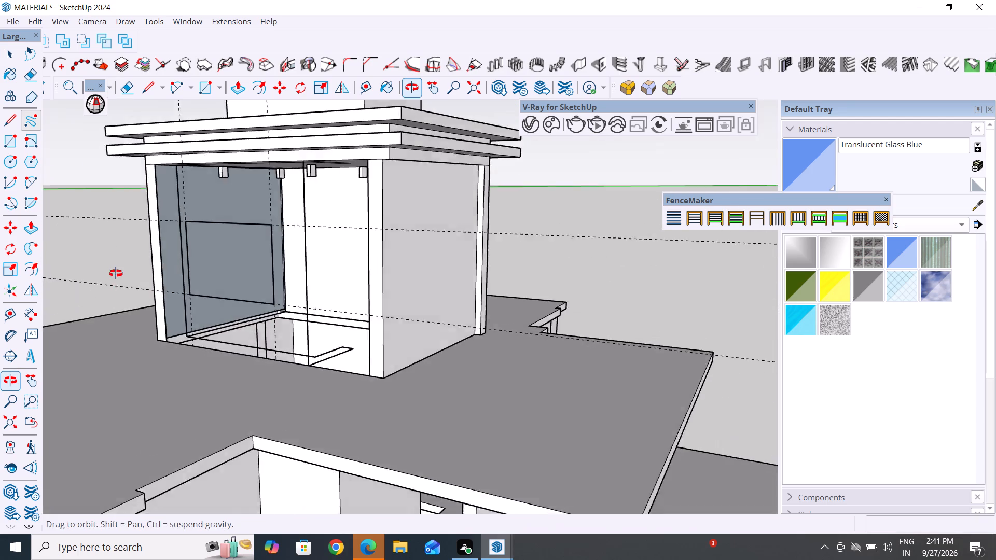
middle_drag(116, 273, 159, 342)
scroll(368, 369, up, 6)
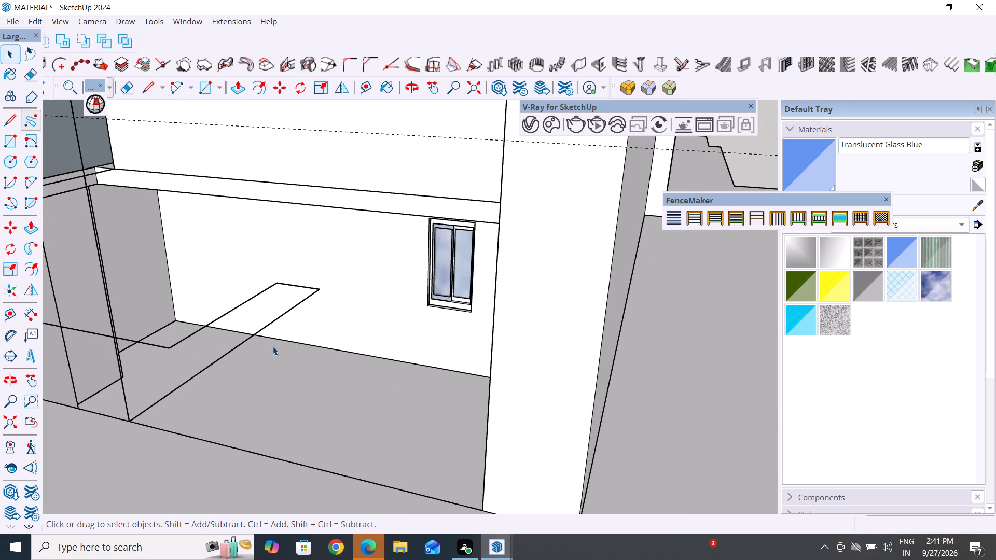
click(264, 329)
key(Delete)
click(237, 307)
key(Delete)
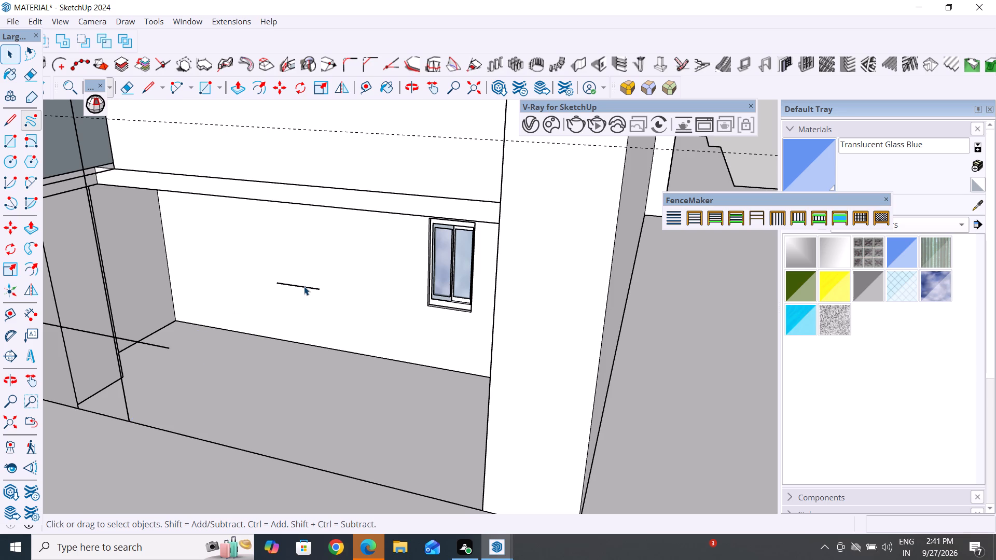
click(304, 286)
key(Delete)
click(159, 345)
key(Delete)
scroll(454, 310, down, 2)
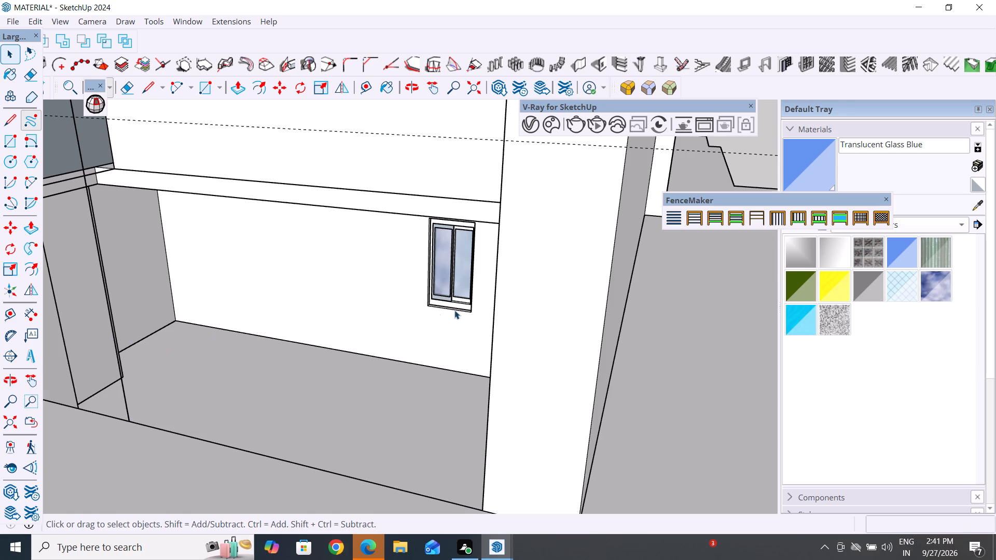